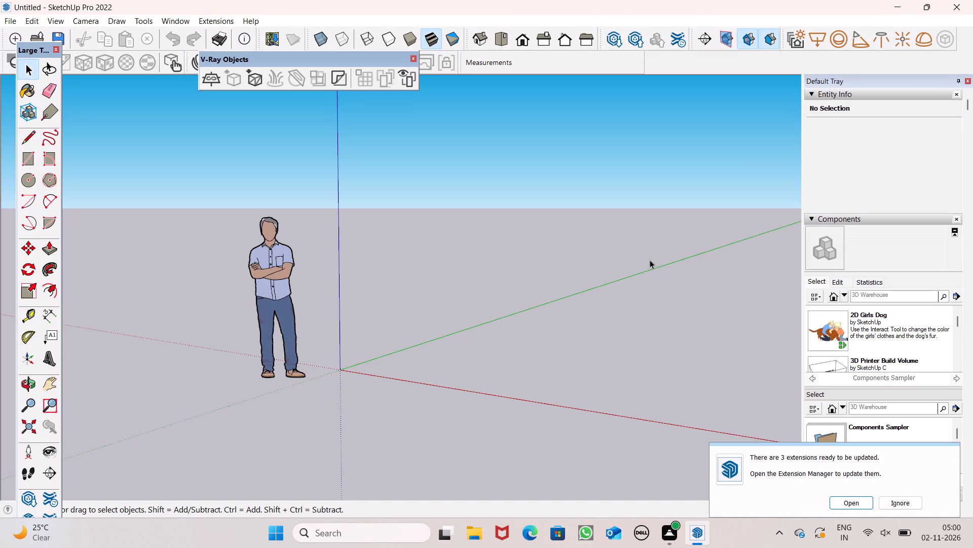
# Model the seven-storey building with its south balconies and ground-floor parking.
# Switch the model to the top view, with the axes origin in sight.
pyautogui.click(493, 40)
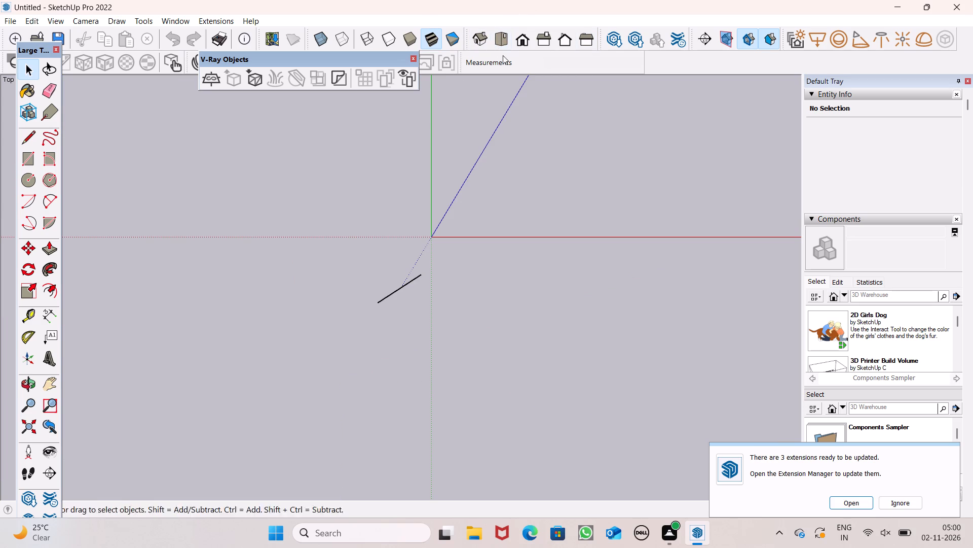
pyautogui.click(501, 43)
pyautogui.scroll(6, 483, 115)
pyautogui.scroll(-8, 84, 215)
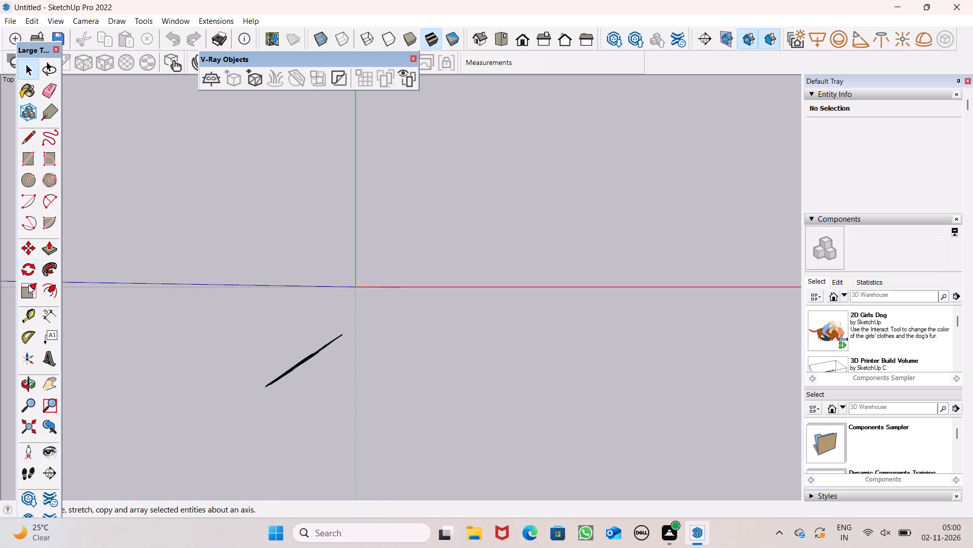
pyautogui.scroll(-16, 0, 267)
pyautogui.scroll(1, 52, 140)
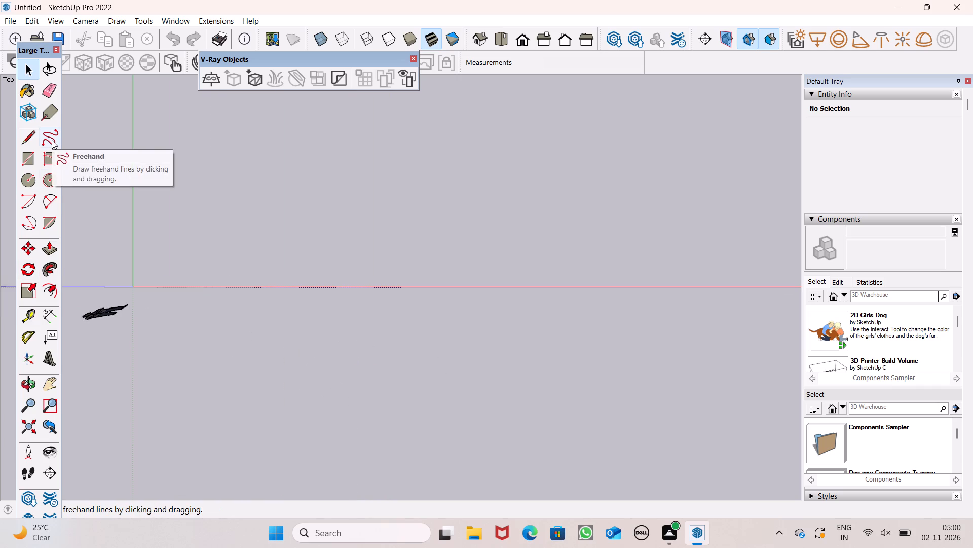
pyautogui.scroll(2, 52, 140)
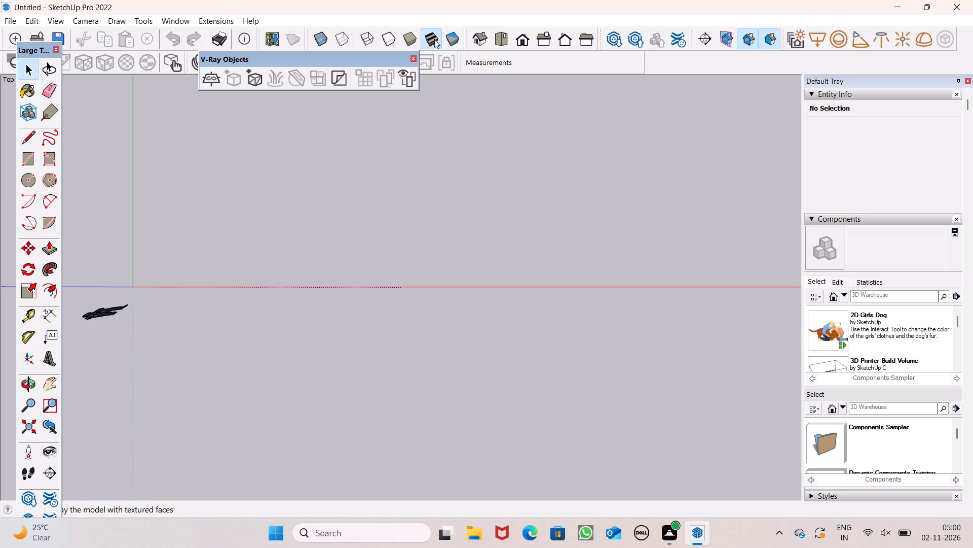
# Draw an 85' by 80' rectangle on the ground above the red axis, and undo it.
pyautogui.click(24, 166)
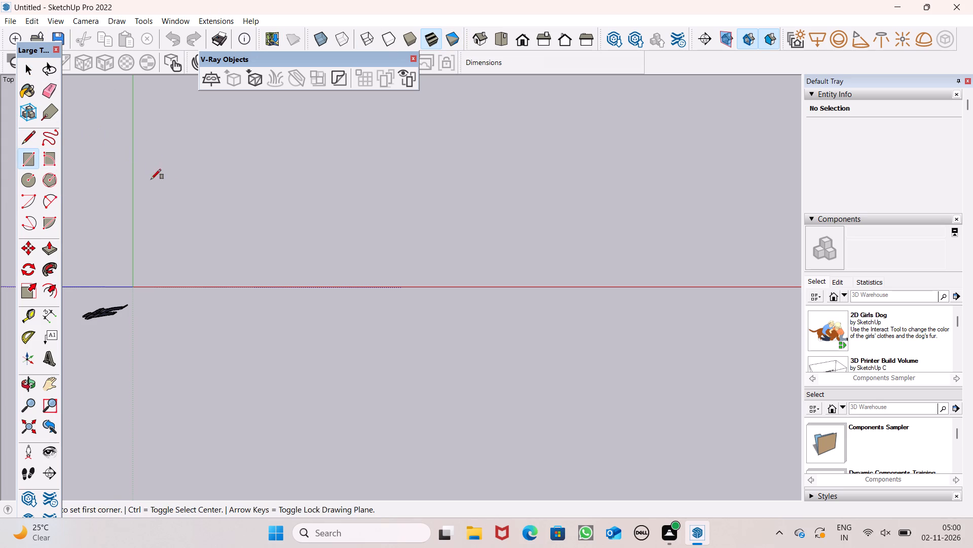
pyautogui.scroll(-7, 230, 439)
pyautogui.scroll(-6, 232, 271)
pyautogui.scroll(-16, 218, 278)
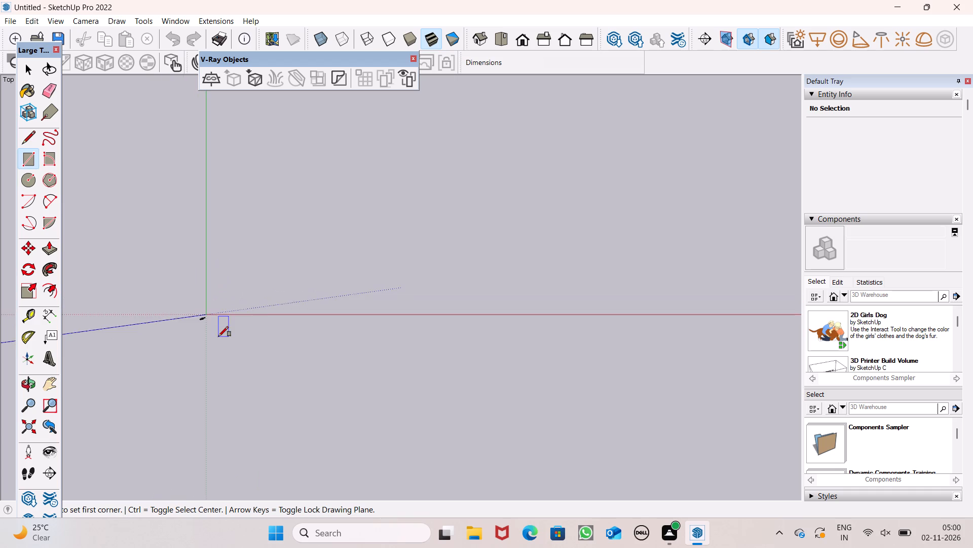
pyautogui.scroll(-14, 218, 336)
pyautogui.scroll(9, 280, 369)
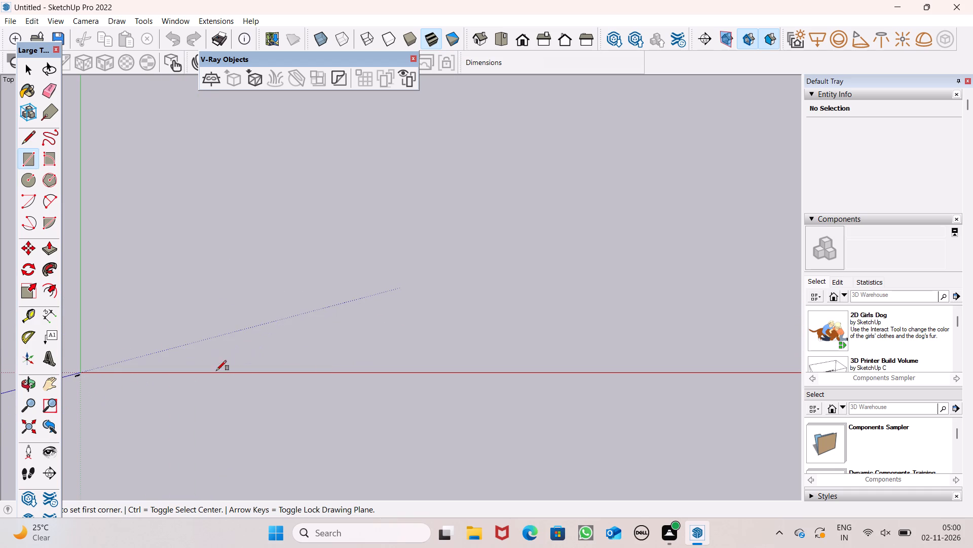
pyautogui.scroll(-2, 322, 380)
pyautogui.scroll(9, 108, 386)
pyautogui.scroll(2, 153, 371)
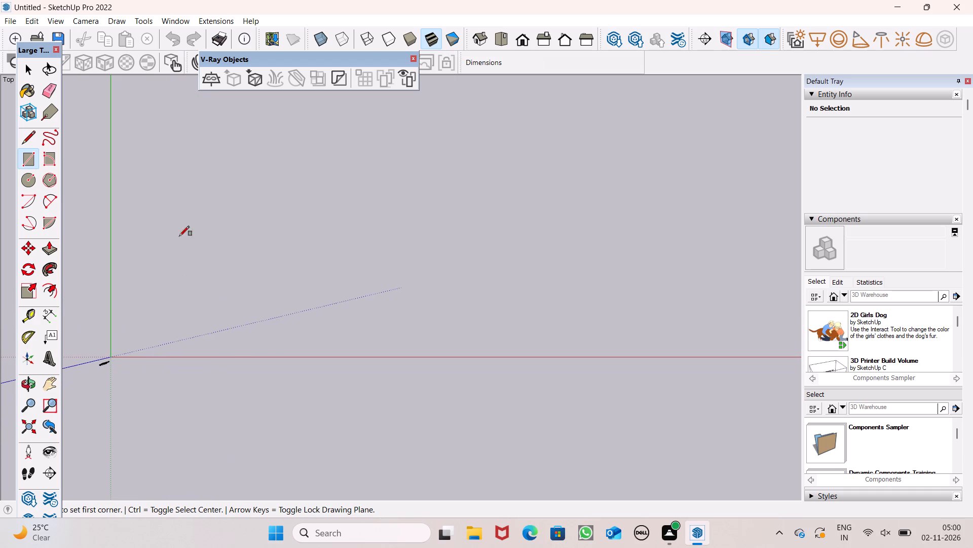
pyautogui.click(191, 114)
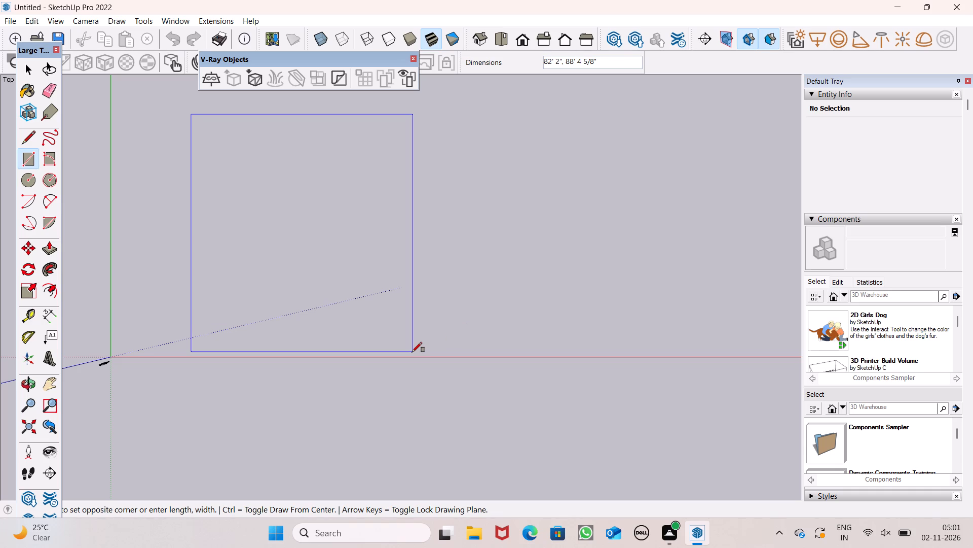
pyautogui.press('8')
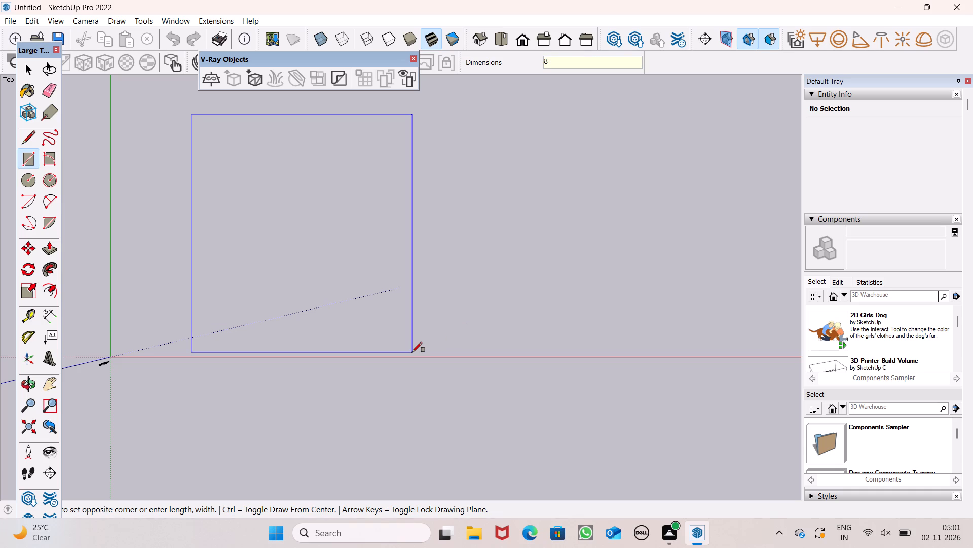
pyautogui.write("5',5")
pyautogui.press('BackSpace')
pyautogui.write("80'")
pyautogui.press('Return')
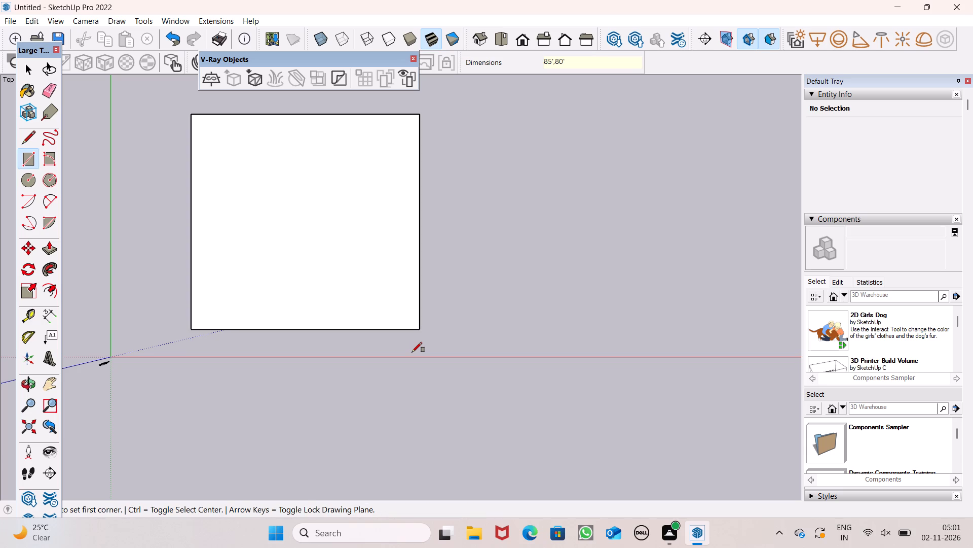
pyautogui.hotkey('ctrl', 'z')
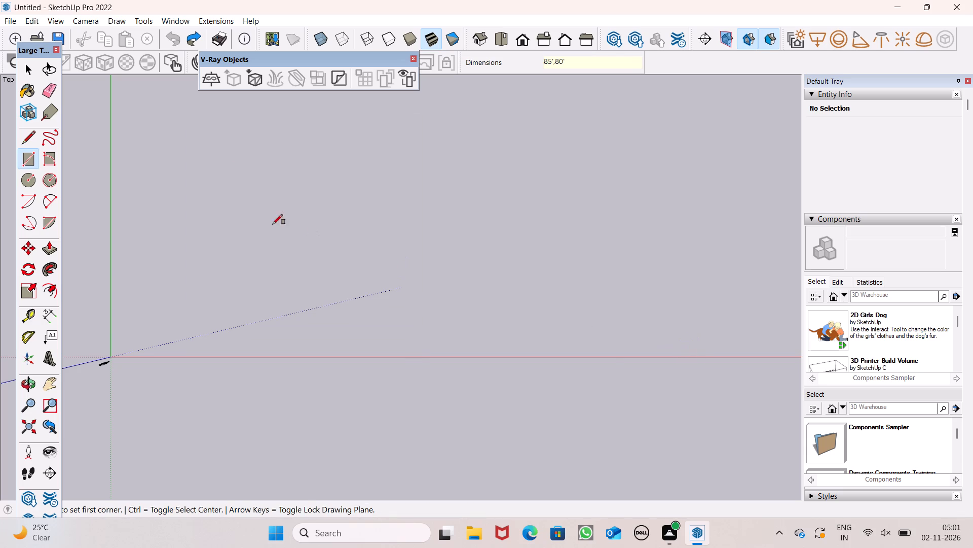
# Draw a 90' by 70' rectangle on the ground between the green and red axes.
pyautogui.click(206, 140)
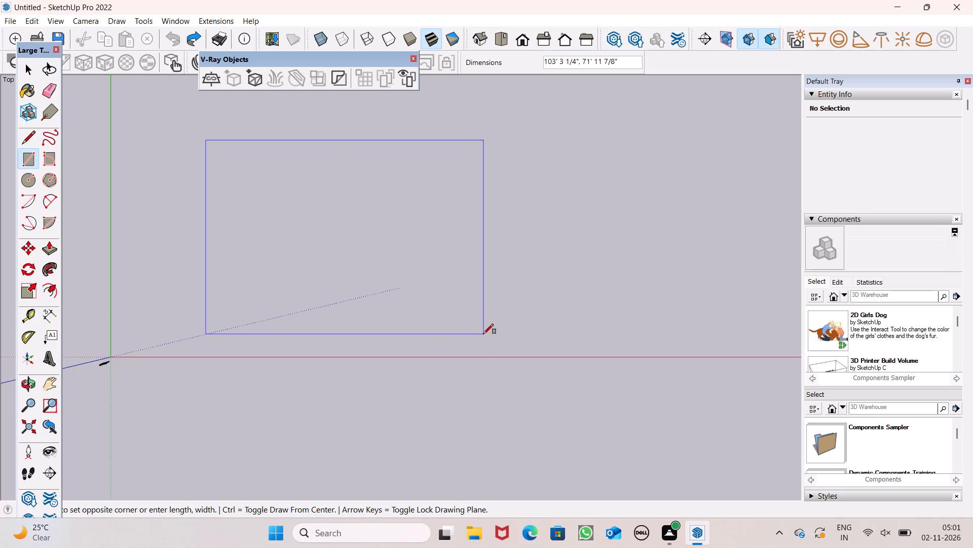
pyautogui.write("90',")
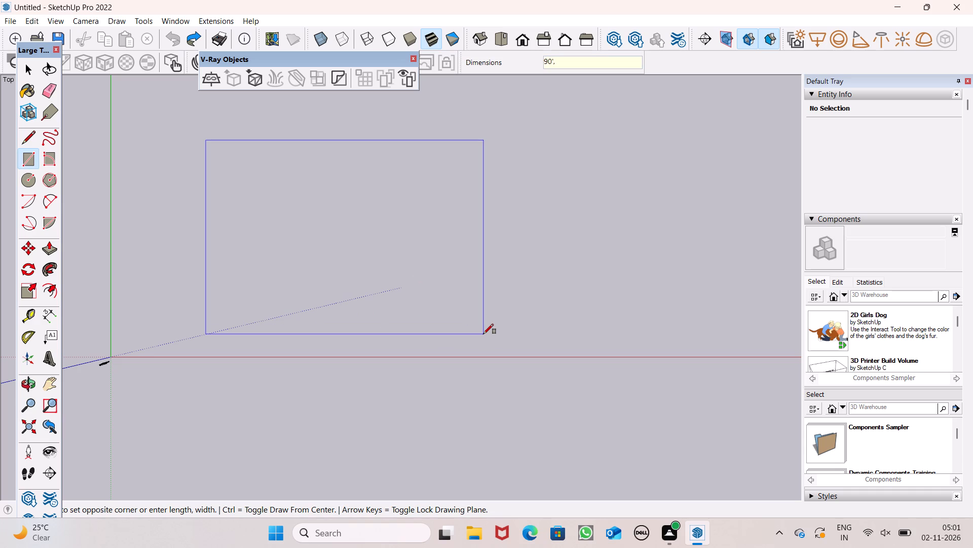
pyautogui.write("70'")
pyautogui.press('Return')
pyautogui.press('space')
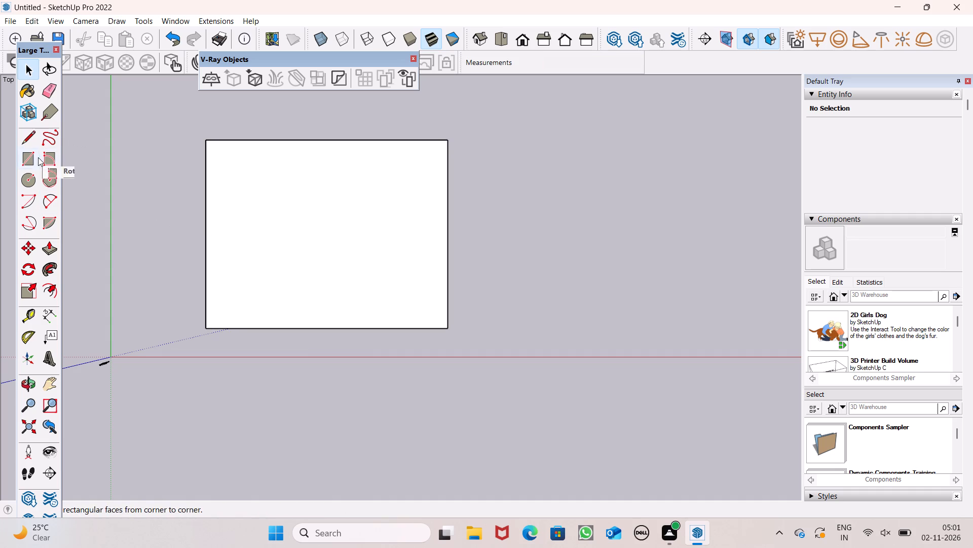
# Push/Pull the rectangle's face by 9" to make a slab.
pyautogui.click(50, 252)
pyautogui.moveTo(405, 294); pyautogui.dragTo(400, 298)
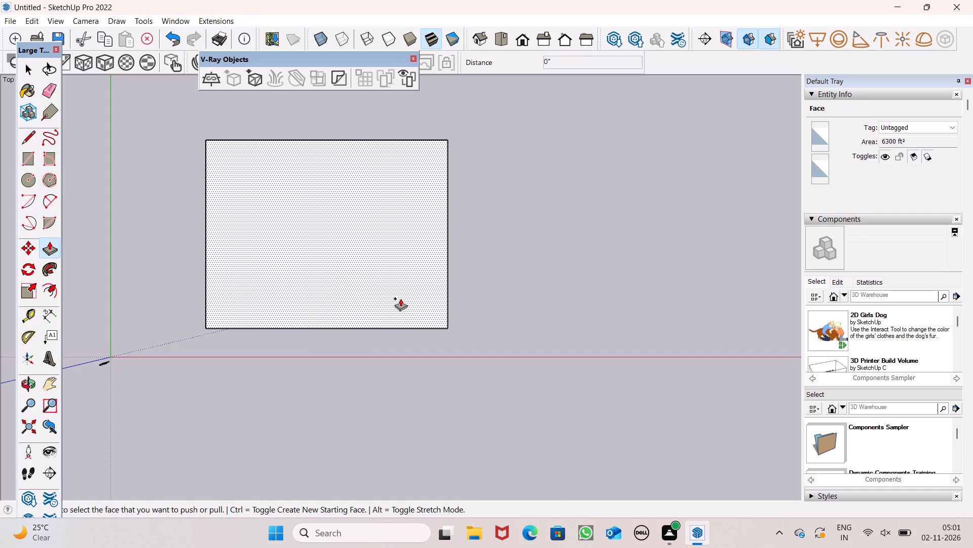
pyautogui.moveTo(400, 298); pyautogui.dragTo(362, 331)
pyautogui.write('9"')
pyautogui.press('Return')
# Examine the slab's thickness and edges from several angles, ending in the top view.
pyautogui.scroll(-3, 354, 307)
pyautogui.moveTo(333, 338); pyautogui.dragTo(360, 159, button='middle')
pyautogui.scroll(1, 326, 292)
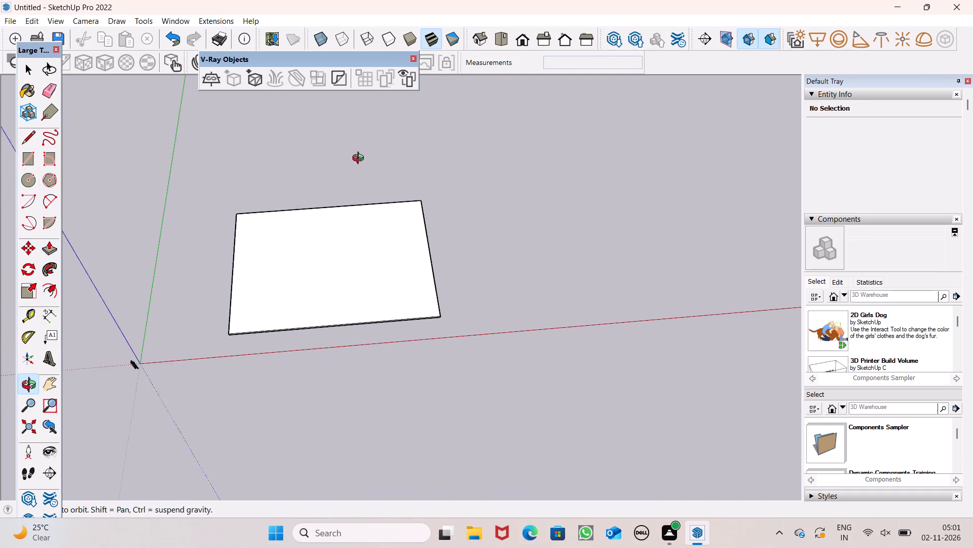
pyautogui.moveTo(360, 159); pyautogui.dragTo(363, 135, button='middle')
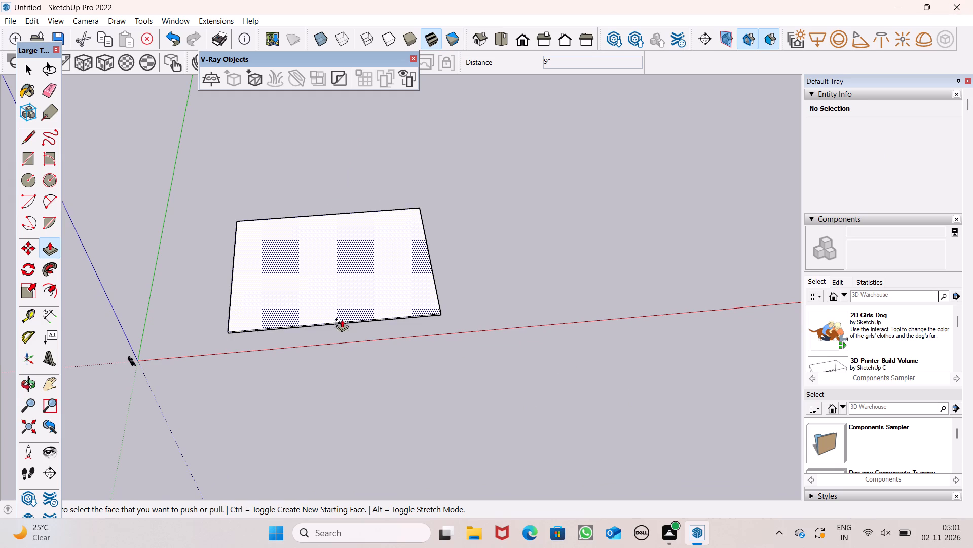
pyautogui.moveTo(342, 319); pyautogui.dragTo(332, 205, button='middle')
pyautogui.scroll(8, 297, 283)
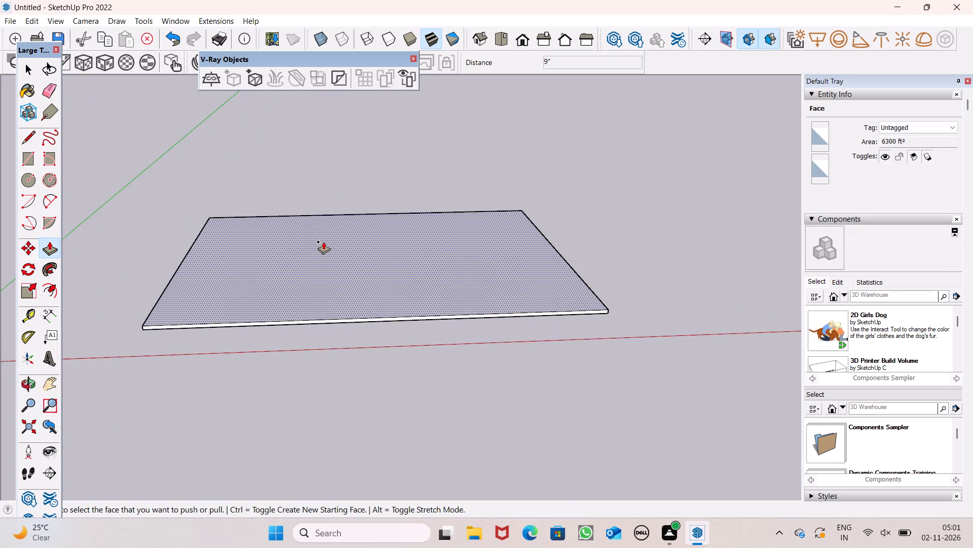
pyautogui.scroll(-5, 323, 242)
pyautogui.scroll(1, 357, 256)
pyautogui.moveTo(358, 262); pyautogui.dragTo(328, 463, button='middle')
pyautogui.moveTo(351, 402); pyautogui.dragTo(363, 499, button='middle')
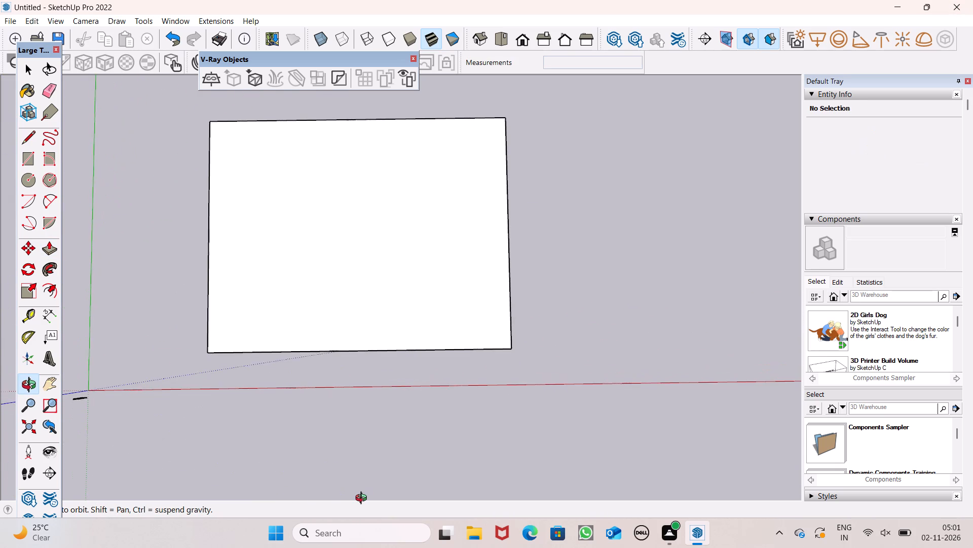
pyautogui.moveTo(363, 499); pyautogui.dragTo(365, 506, button='middle')
pyautogui.press('space')
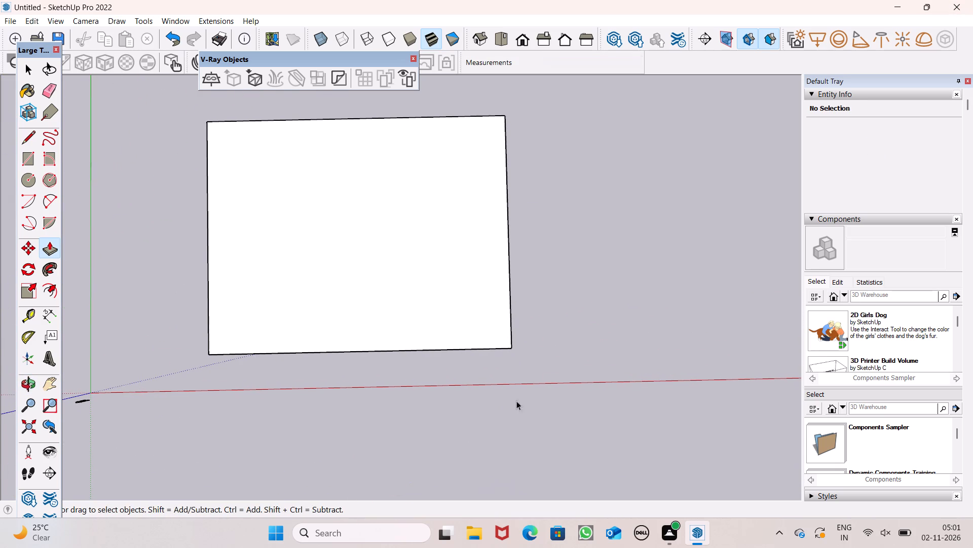
pyautogui.scroll(1, 601, 411)
pyautogui.moveTo(601, 411); pyautogui.dragTo(546, 432, button='middle')
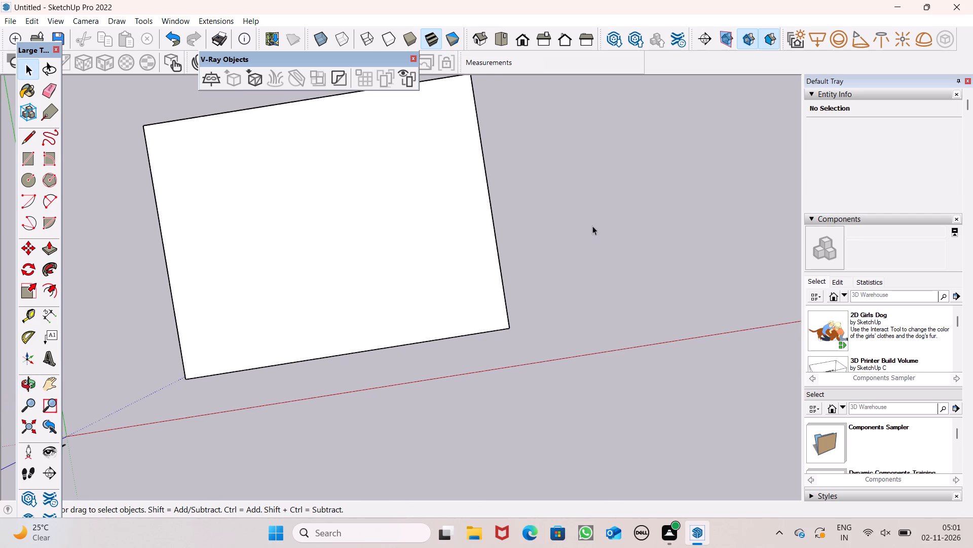
pyautogui.click(503, 49)
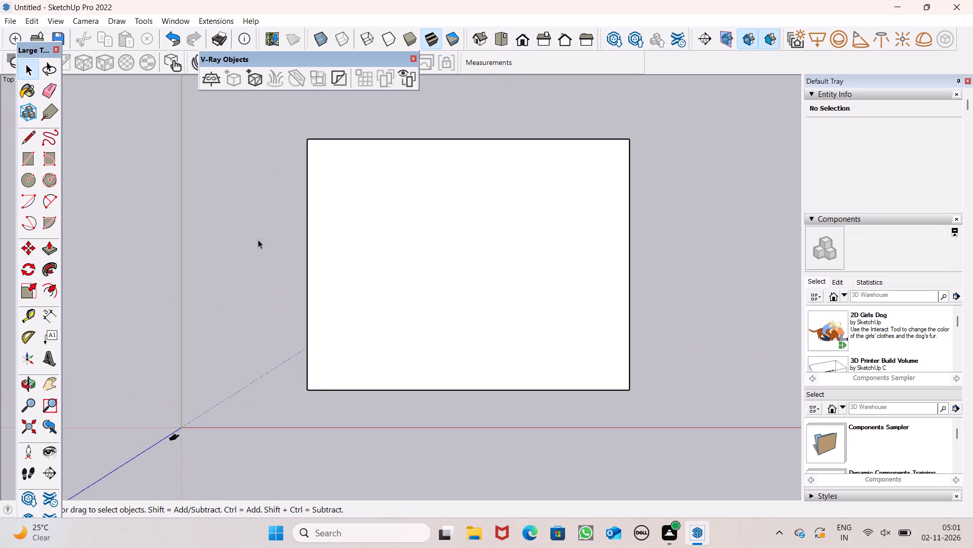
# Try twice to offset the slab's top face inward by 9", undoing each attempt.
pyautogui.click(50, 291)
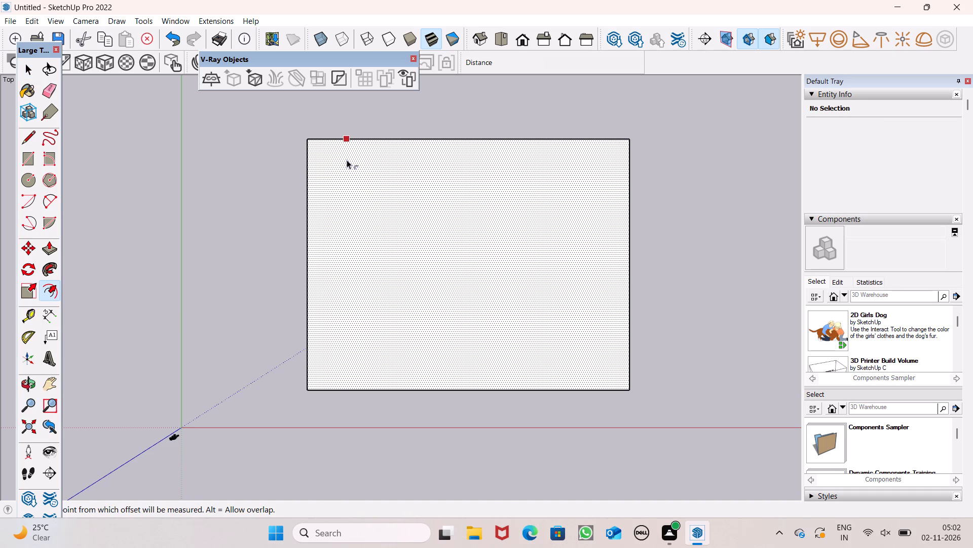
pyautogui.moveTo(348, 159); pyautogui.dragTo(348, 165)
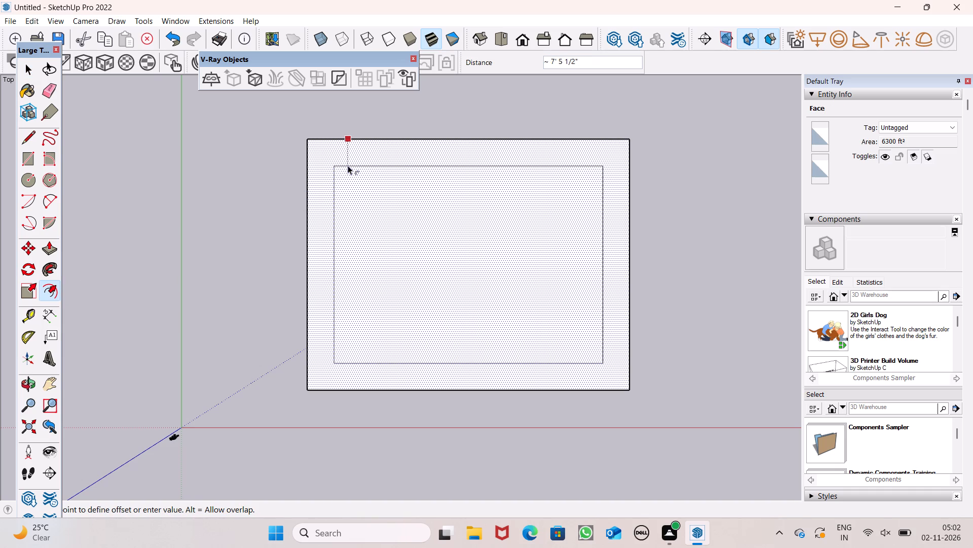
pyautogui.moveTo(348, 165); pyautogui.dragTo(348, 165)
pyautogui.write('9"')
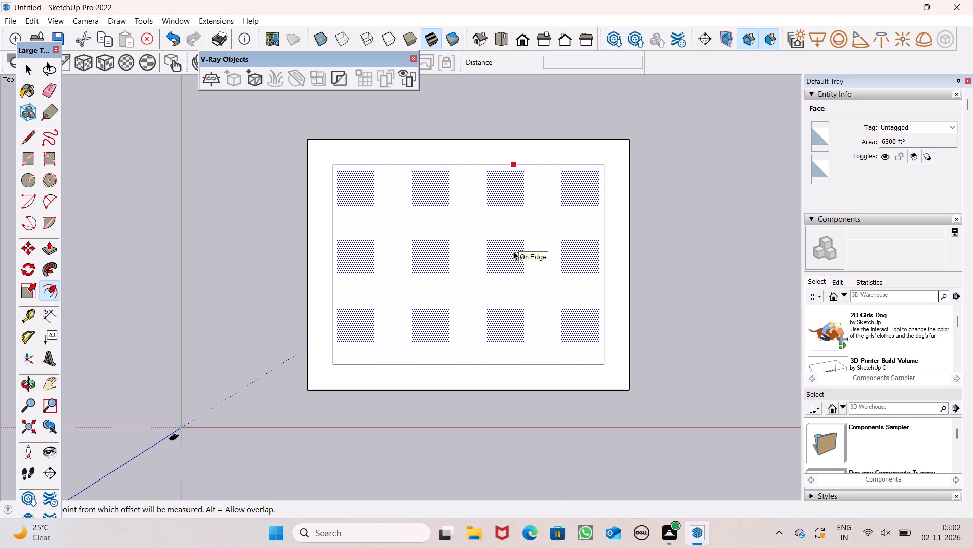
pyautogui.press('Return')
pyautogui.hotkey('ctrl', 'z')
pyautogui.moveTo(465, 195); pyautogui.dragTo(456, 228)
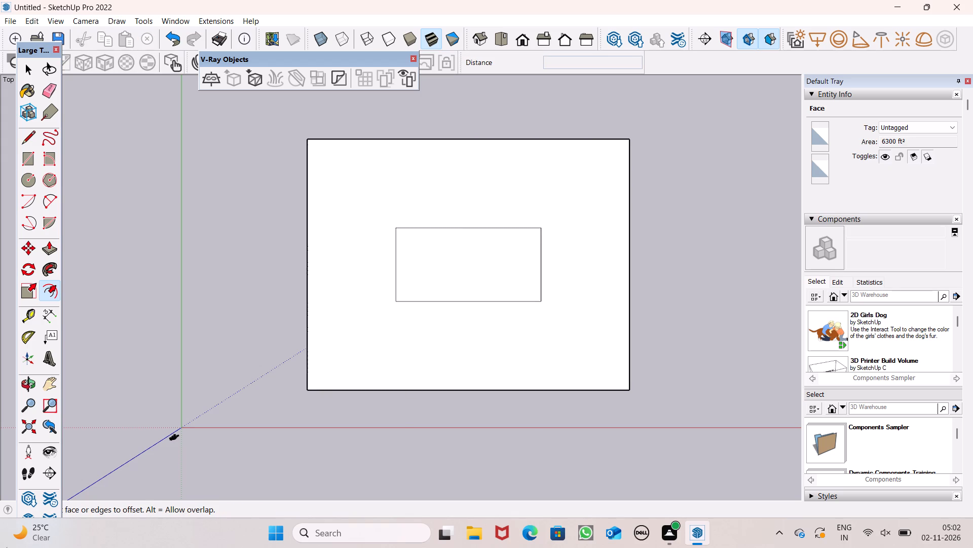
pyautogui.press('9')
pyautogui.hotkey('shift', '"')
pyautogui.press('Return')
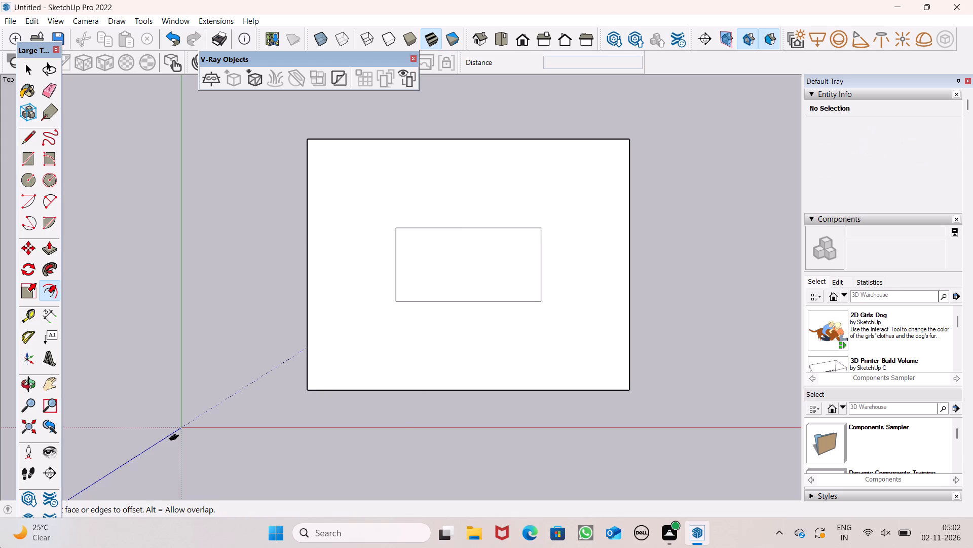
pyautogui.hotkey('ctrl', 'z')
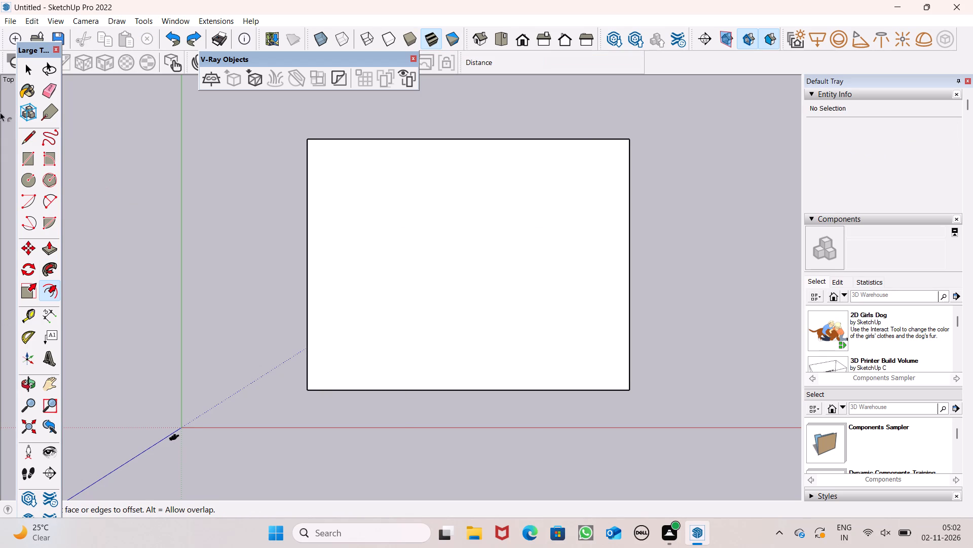
# Offset the slab's top face outline inward to form a narrow border, entering 9" as the distance.
pyautogui.moveTo(376, 158); pyautogui.dragTo(369, 149)
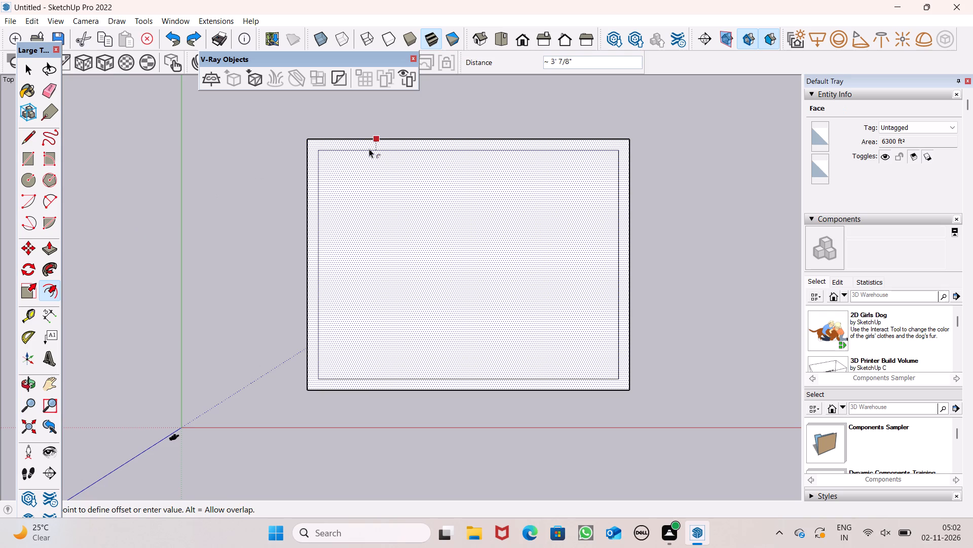
pyautogui.moveTo(369, 149); pyautogui.dragTo(368, 149)
pyautogui.press('9')
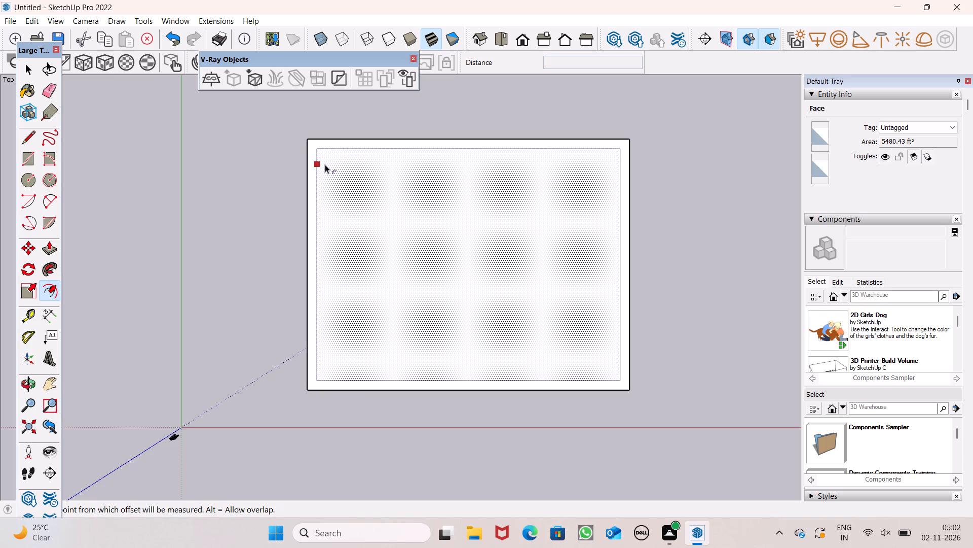
pyautogui.hotkey('shift', '"')
pyautogui.press('Return')
pyautogui.press('space')
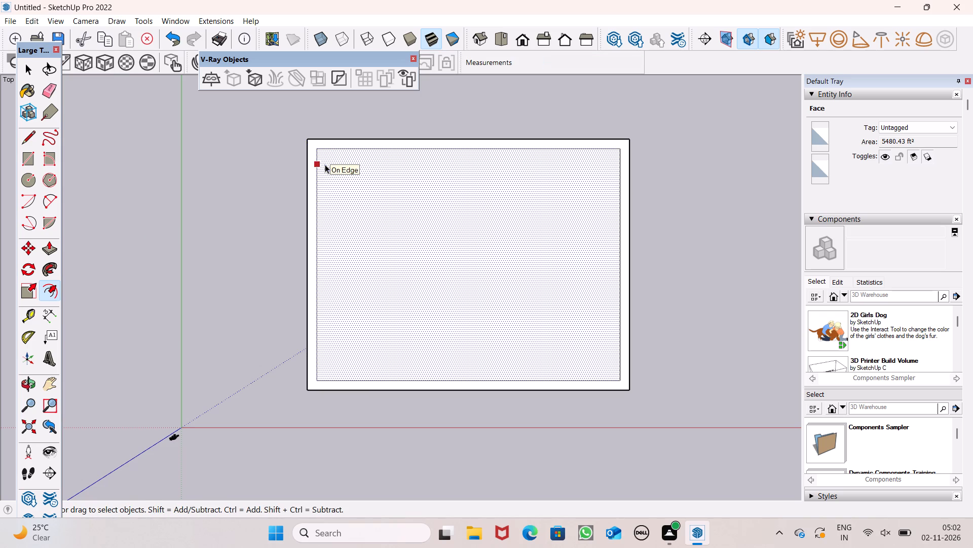
# Undo the previous offset and offset the slab's top face outline inward by 9".
pyautogui.hotkey('ctrl', 'z')
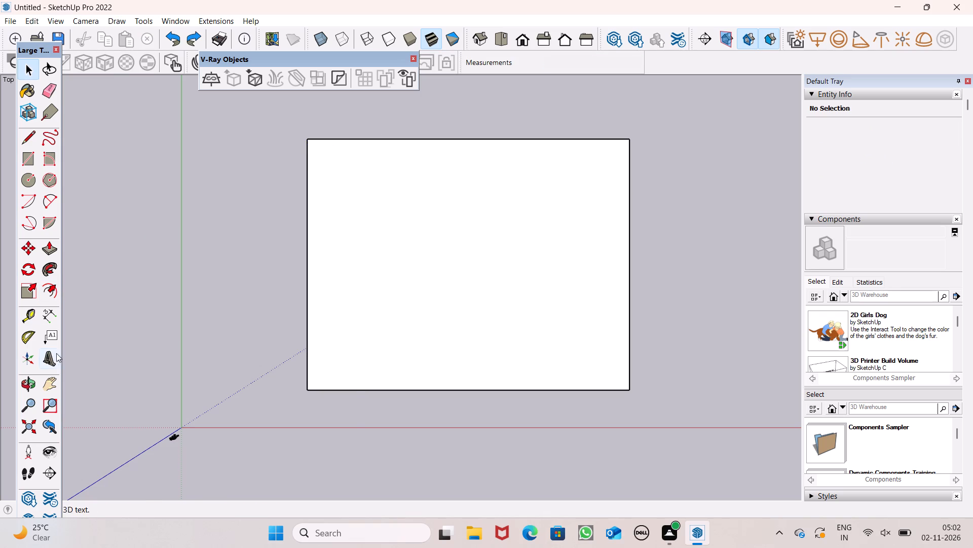
pyautogui.click(50, 294)
pyautogui.moveTo(404, 166); pyautogui.dragTo(404, 226)
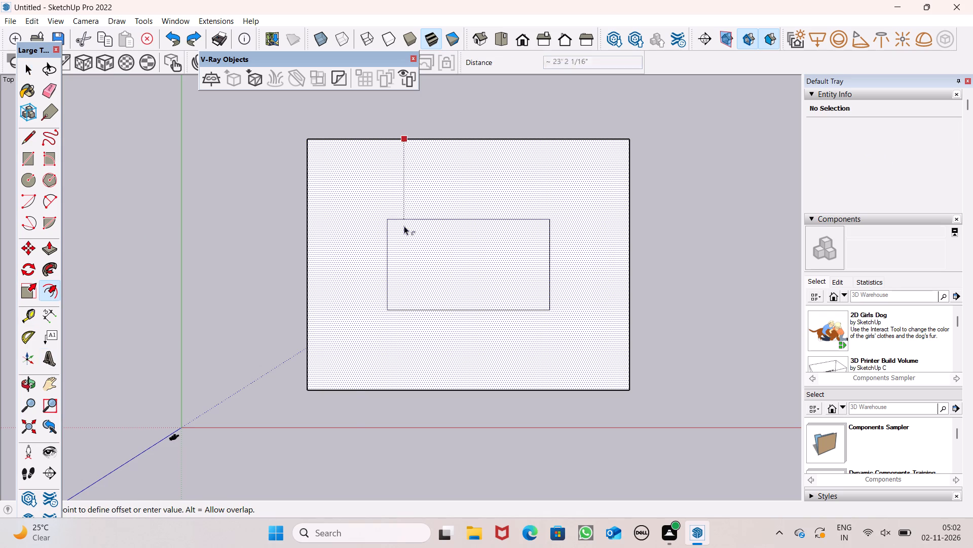
pyautogui.moveTo(404, 226); pyautogui.dragTo(383, 158)
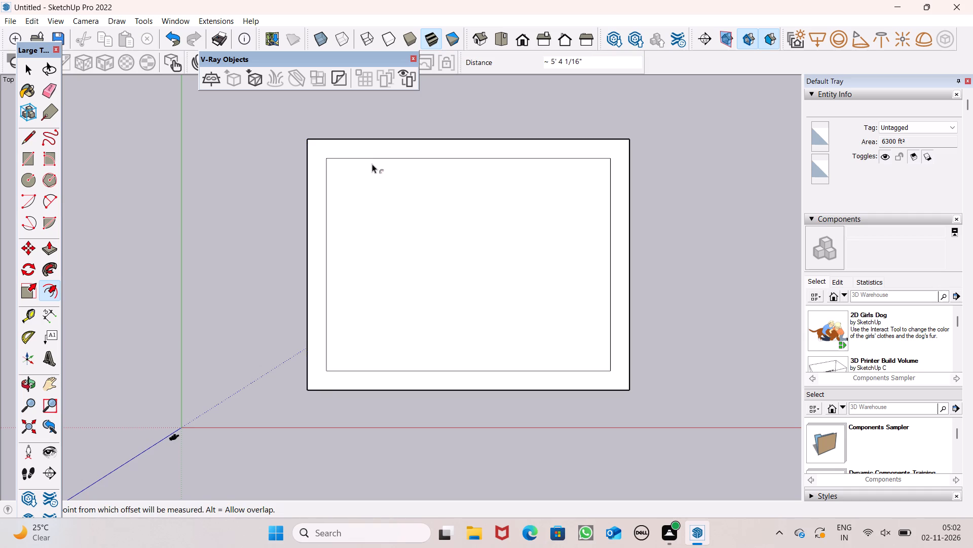
pyautogui.press('9')
pyautogui.hotkey('shift', '"')
pyautogui.press('Return')
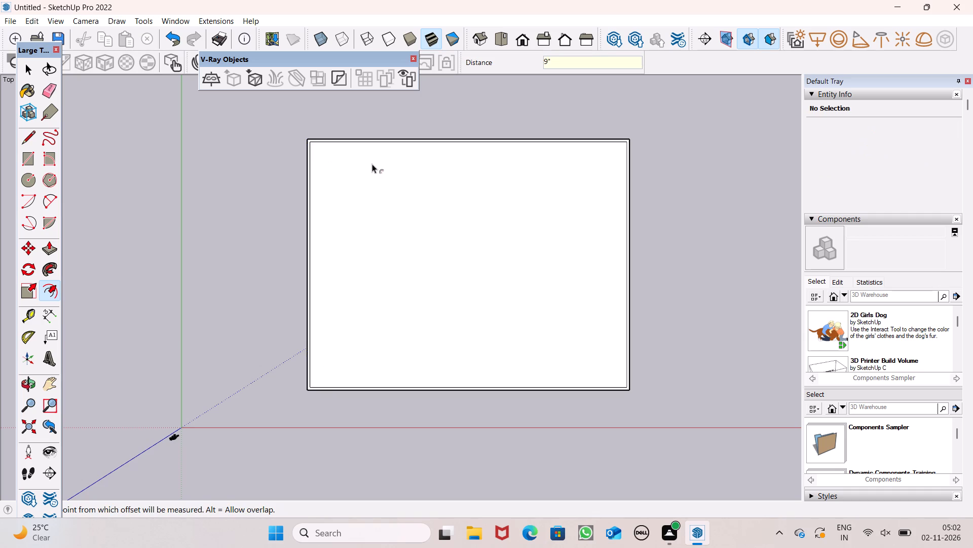
pyautogui.press('space')
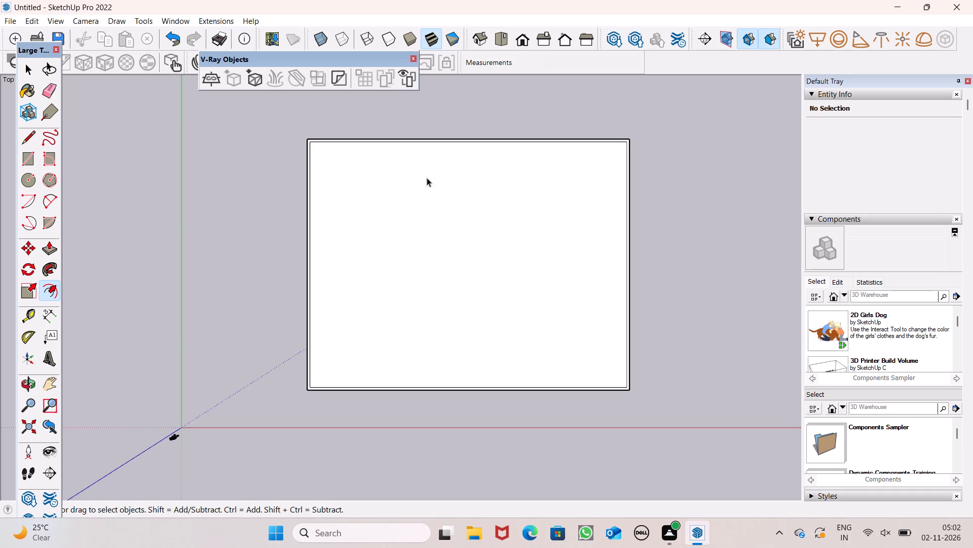
# In top view, draw a rectangle about 5' 11" by 5' inside the border near the slab's upper-left corner.
pyautogui.scroll(-1, 466, 208)
pyautogui.moveTo(497, 338); pyautogui.dragTo(493, 152, button='middle')
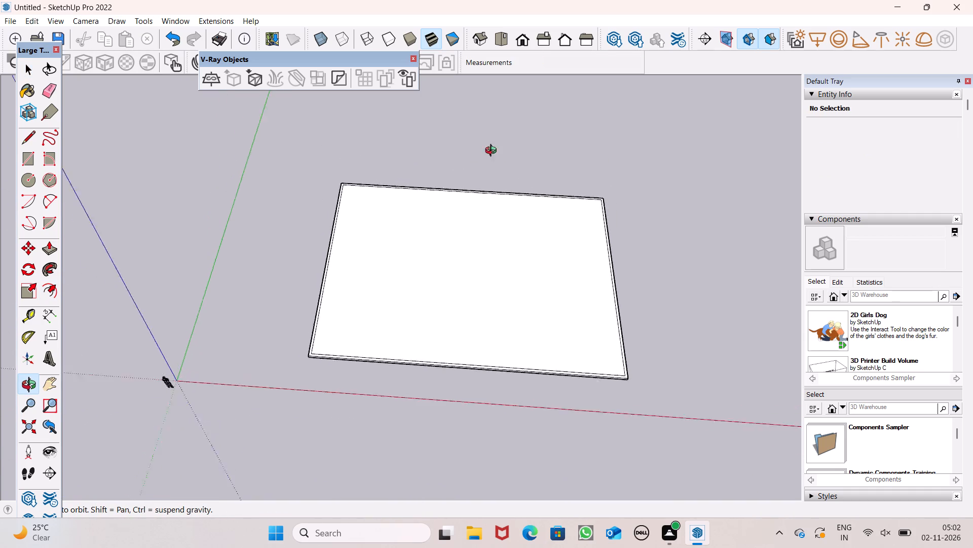
pyautogui.moveTo(493, 152); pyautogui.dragTo(500, 378, button='middle')
pyautogui.click(496, 40)
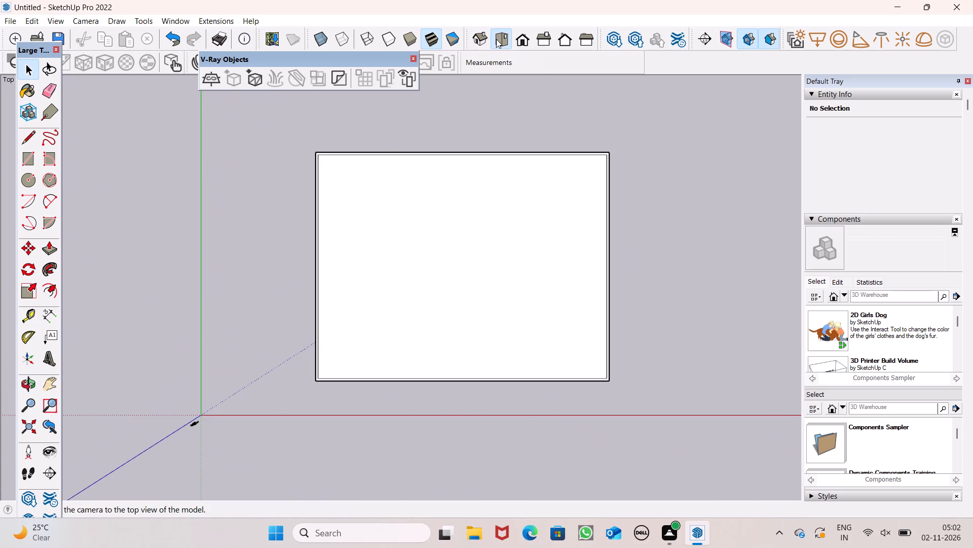
pyautogui.click(25, 161)
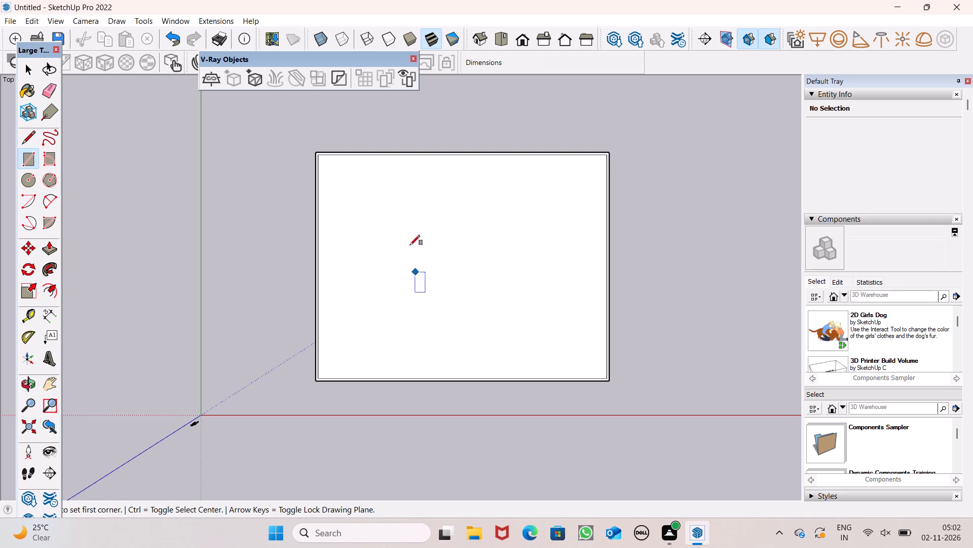
pyautogui.scroll(1, 334, 206)
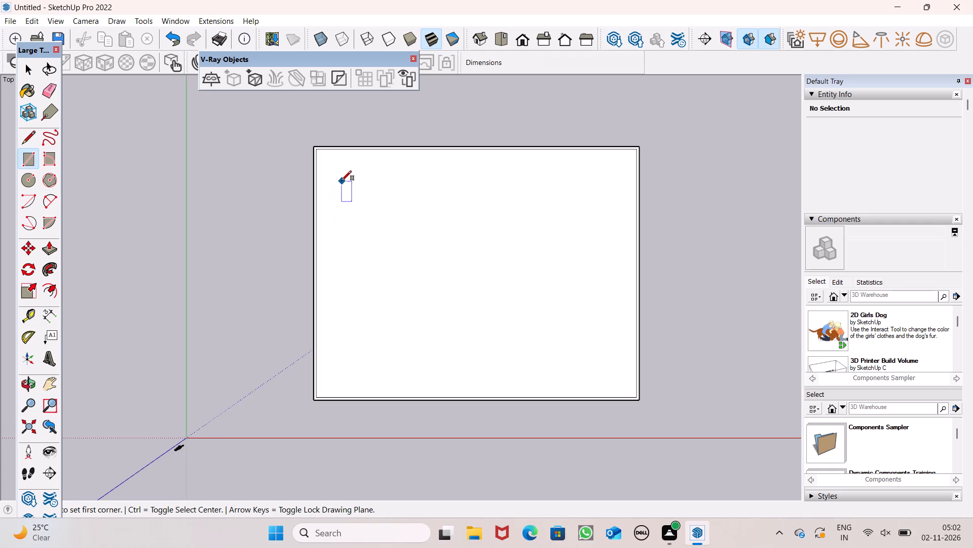
pyautogui.scroll(6, 340, 172)
pyautogui.scroll(-3, 269, 154)
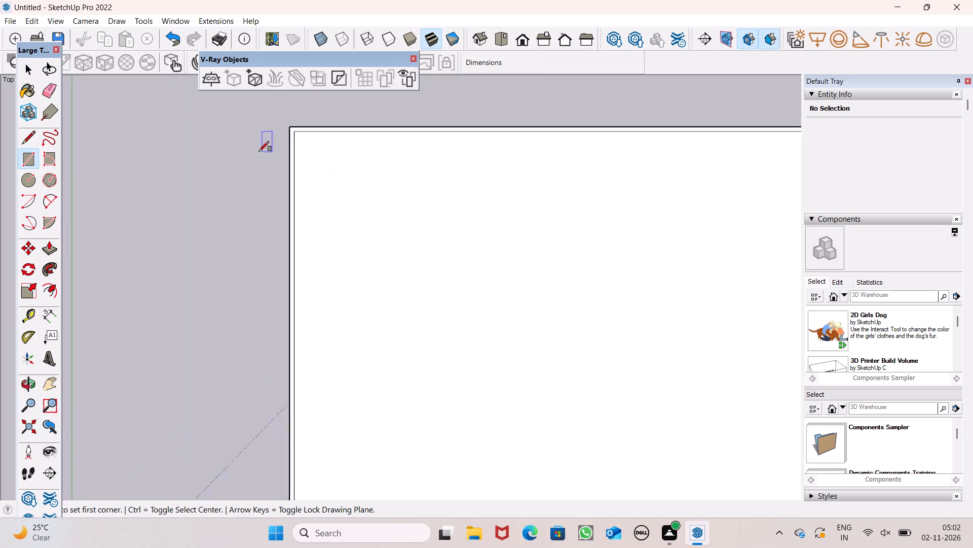
pyautogui.scroll(-3, 259, 151)
pyautogui.scroll(4, 341, 179)
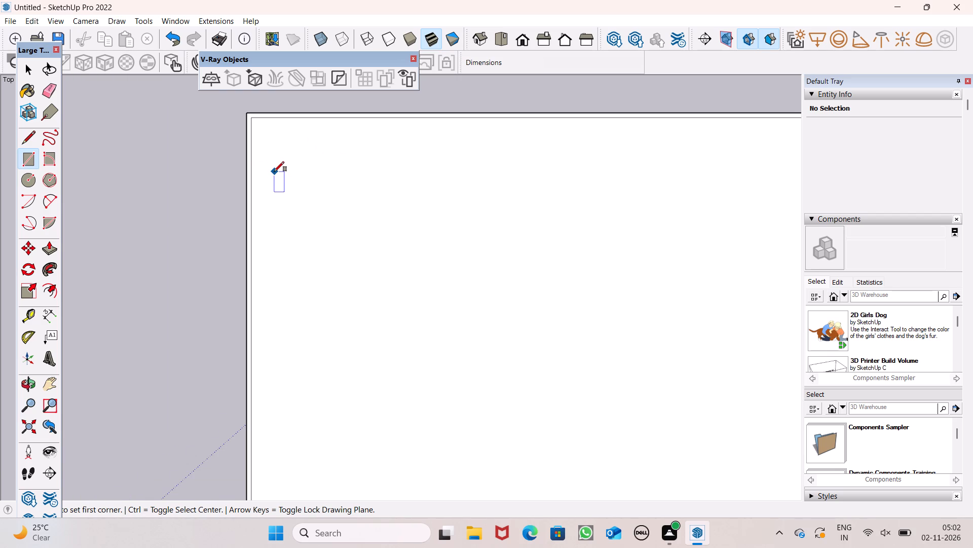
pyautogui.click(274, 171)
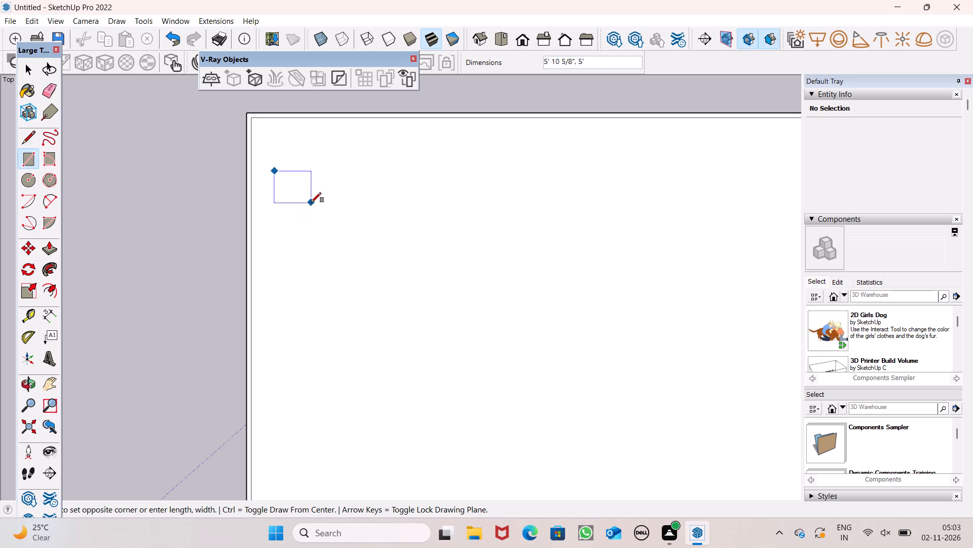
pyautogui.click(311, 202)
# Copy the small rectangle twice down the slab's left side, spacing the second copy about 18' 4" below the first.
pyautogui.scroll(-5, 199, 163)
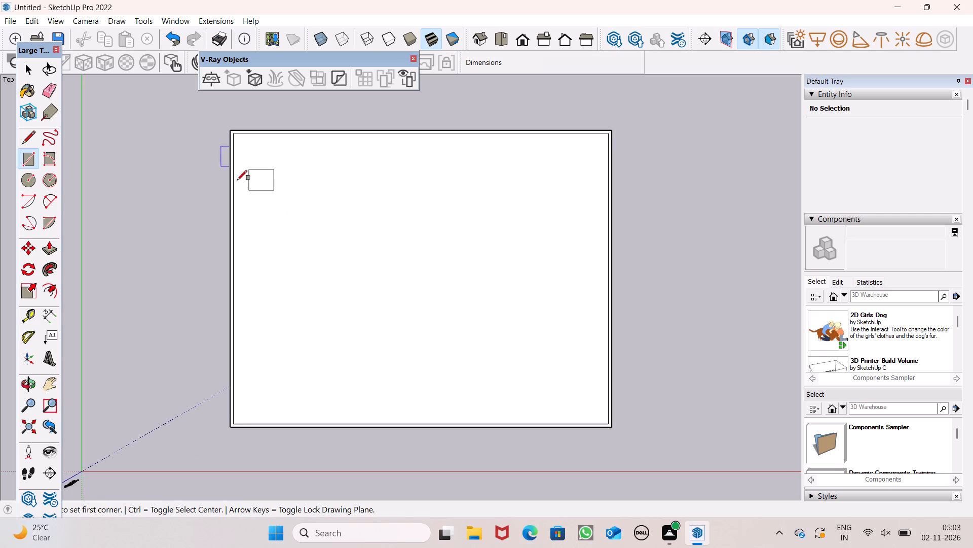
pyautogui.press('space')
pyautogui.doubleClick(263, 179)
pyautogui.press('m')
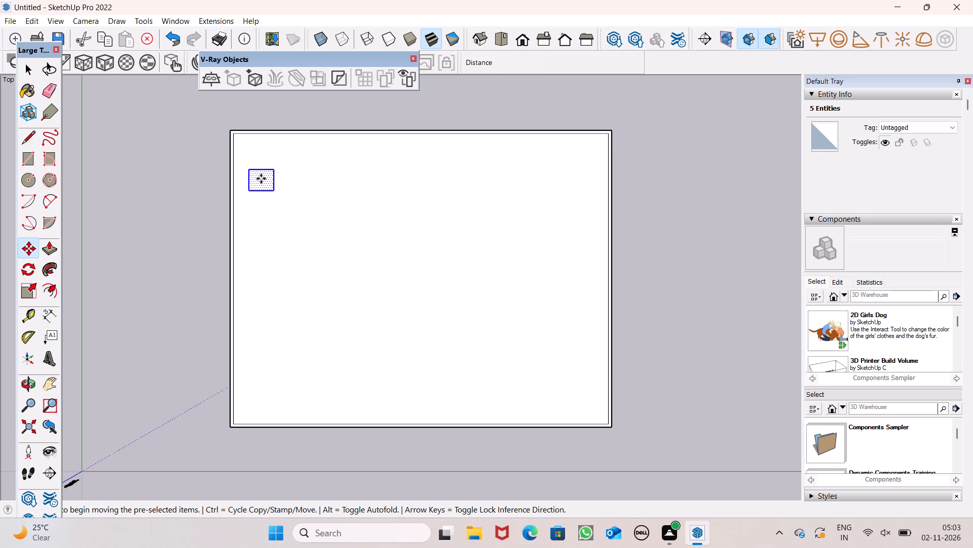
pyautogui.press('Return')
pyautogui.moveTo(263, 184); pyautogui.dragTo(272, 232)
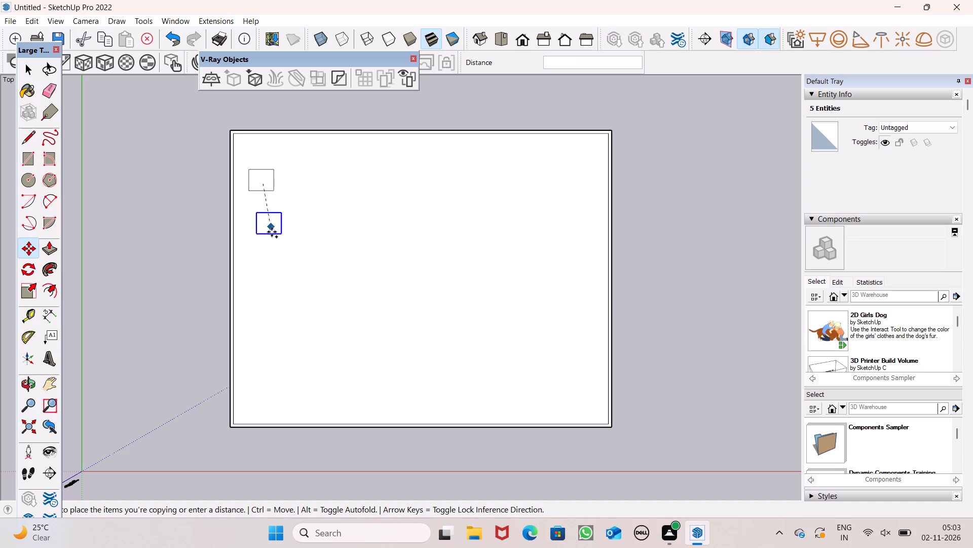
pyautogui.moveTo(272, 232); pyautogui.dragTo(266, 260)
pyautogui.click(266, 260)
pyautogui.keyDown('ctrl'); pyautogui.moveTo(266, 260); pyautogui.dragTo(267, 265); pyautogui.keyUp('ctrl')
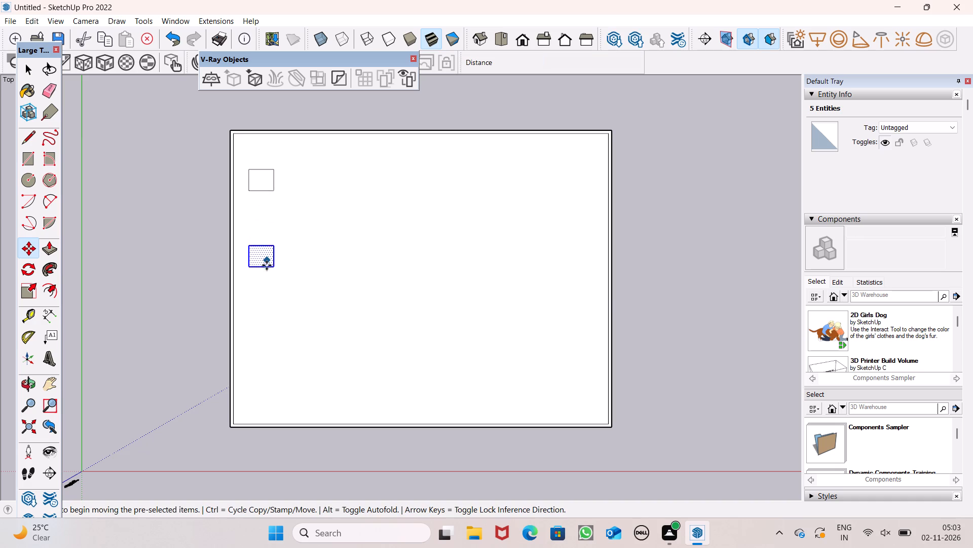
pyautogui.keyDown('ctrl'); pyautogui.moveTo(267, 265); pyautogui.dragTo(269, 299); pyautogui.keyUp('ctrl')
pyautogui.moveTo(265, 258); pyautogui.dragTo(264, 320)
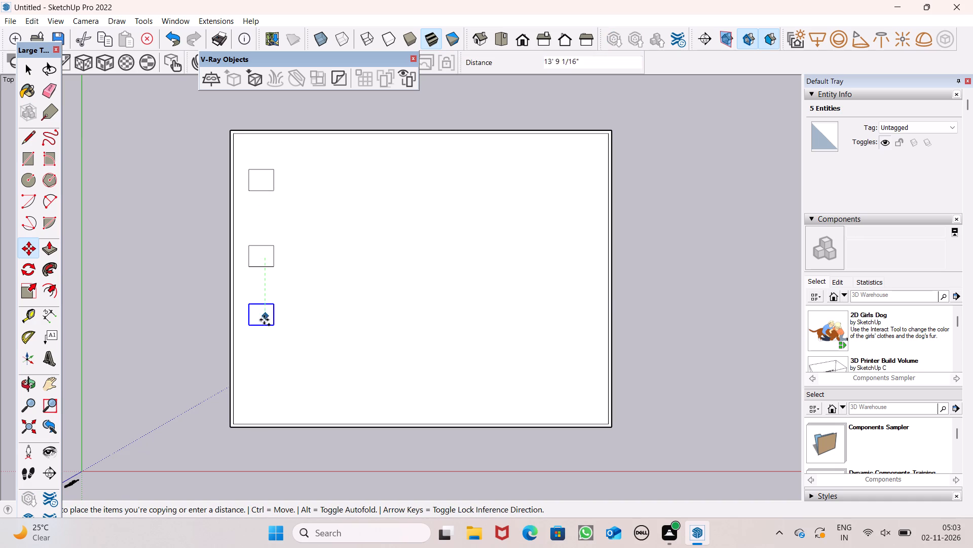
pyautogui.moveTo(264, 320); pyautogui.dragTo(265, 335)
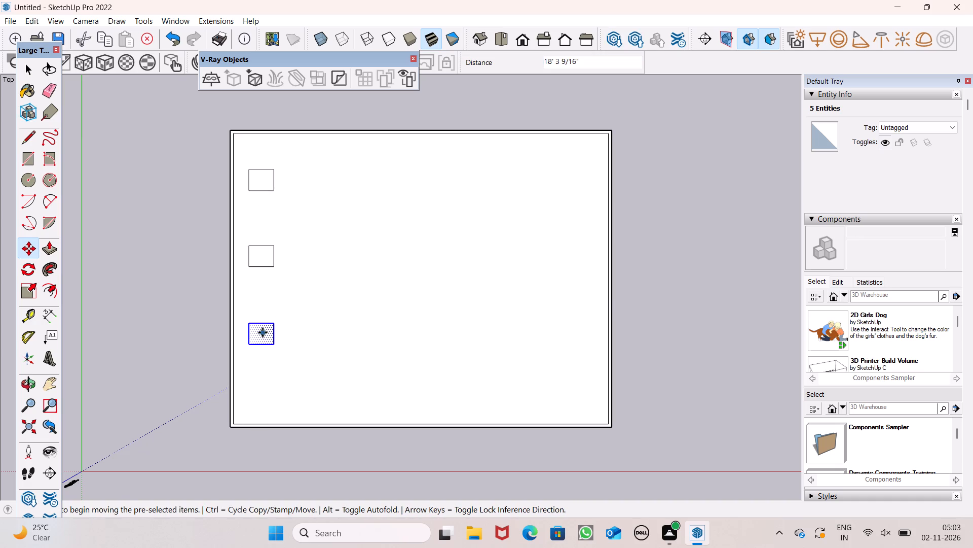
# Copy the rectangle three times along the slab's lower edge, spacing the last two about 21' 11" and 24' 9" from their predecessors.
pyautogui.moveTo(263, 332); pyautogui.dragTo(280, 400)
pyautogui.moveTo(280, 400); pyautogui.dragTo(277, 393)
pyautogui.click(277, 393)
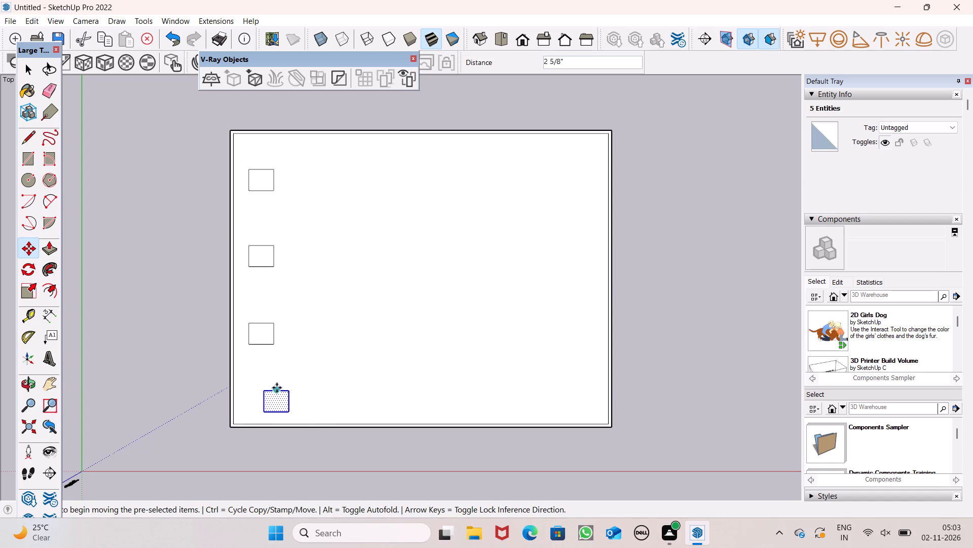
pyautogui.moveTo(271, 405); pyautogui.dragTo(340, 416)
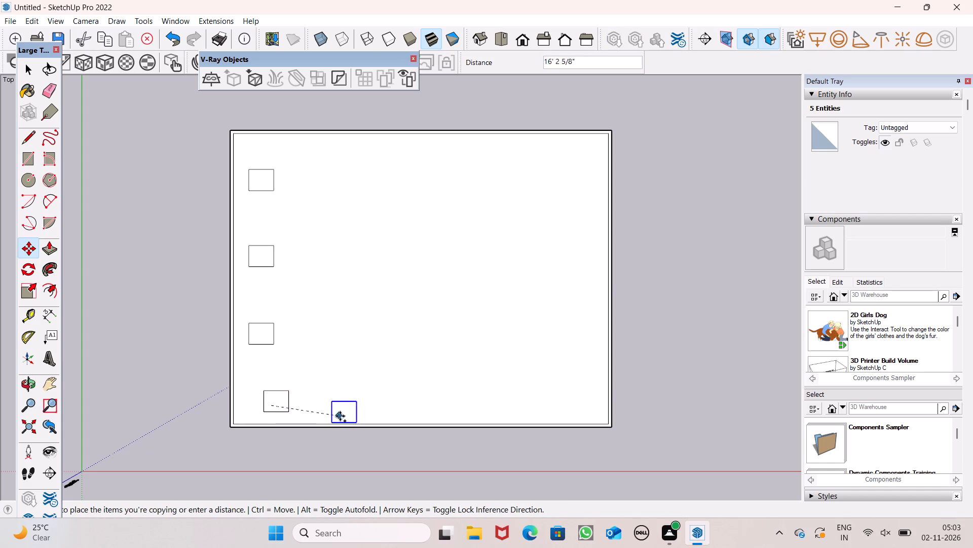
pyautogui.moveTo(340, 416); pyautogui.dragTo(364, 403)
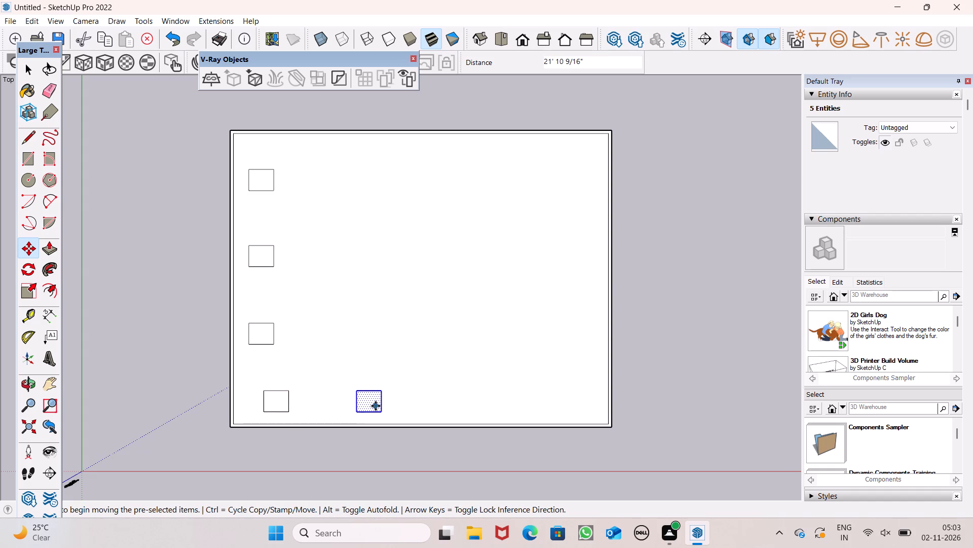
pyautogui.moveTo(367, 405); pyautogui.dragTo(462, 406)
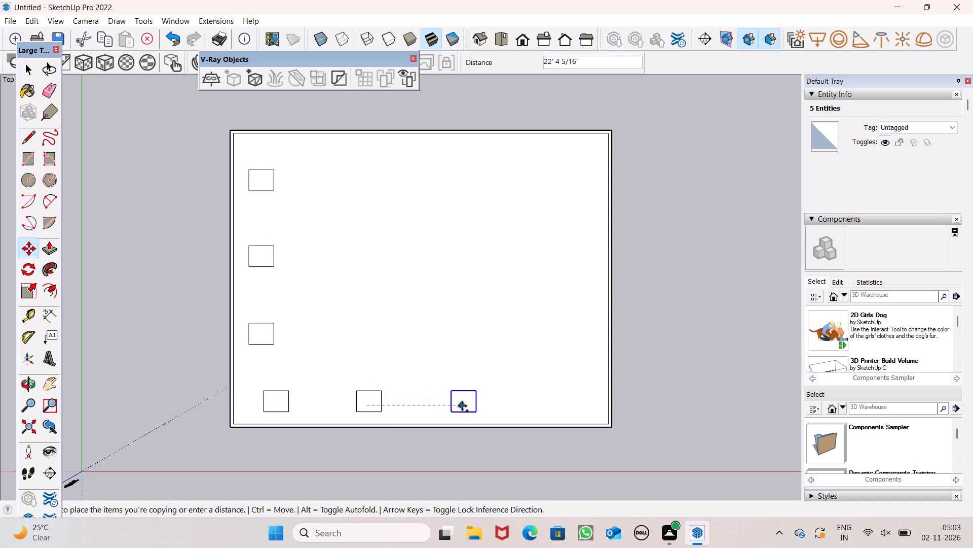
pyautogui.moveTo(462, 406); pyautogui.dragTo(472, 399)
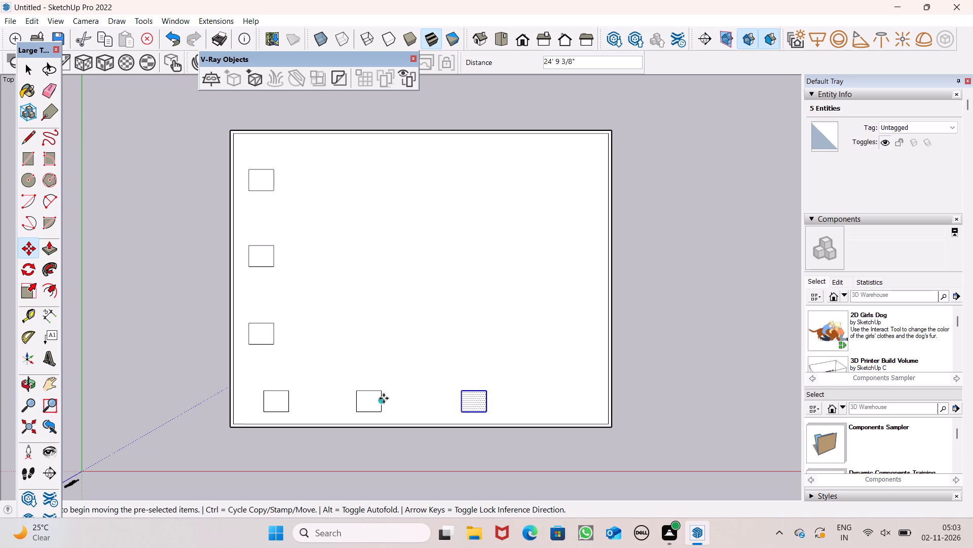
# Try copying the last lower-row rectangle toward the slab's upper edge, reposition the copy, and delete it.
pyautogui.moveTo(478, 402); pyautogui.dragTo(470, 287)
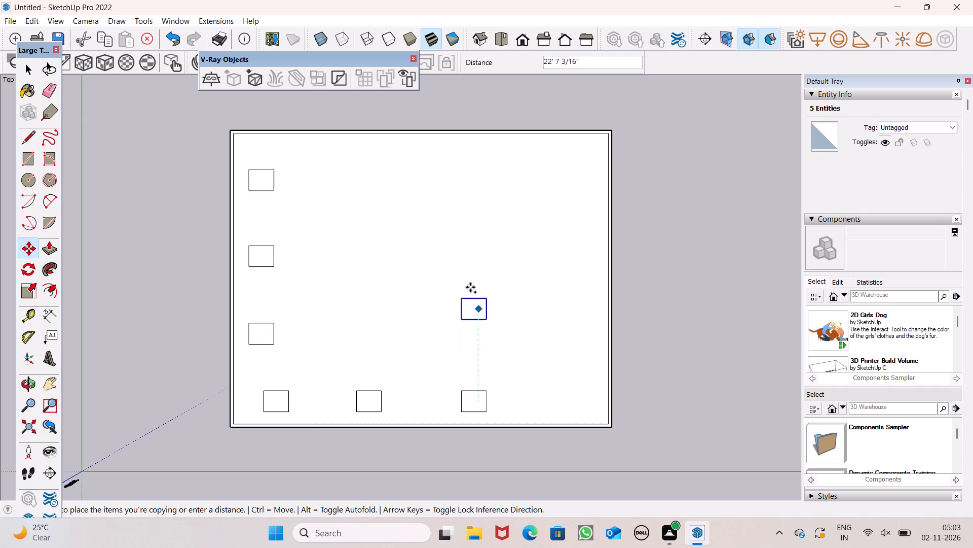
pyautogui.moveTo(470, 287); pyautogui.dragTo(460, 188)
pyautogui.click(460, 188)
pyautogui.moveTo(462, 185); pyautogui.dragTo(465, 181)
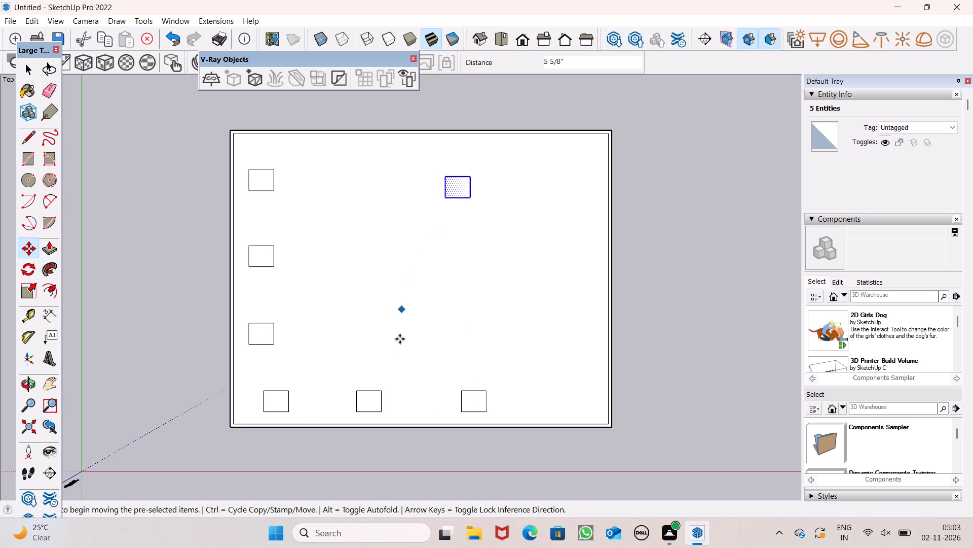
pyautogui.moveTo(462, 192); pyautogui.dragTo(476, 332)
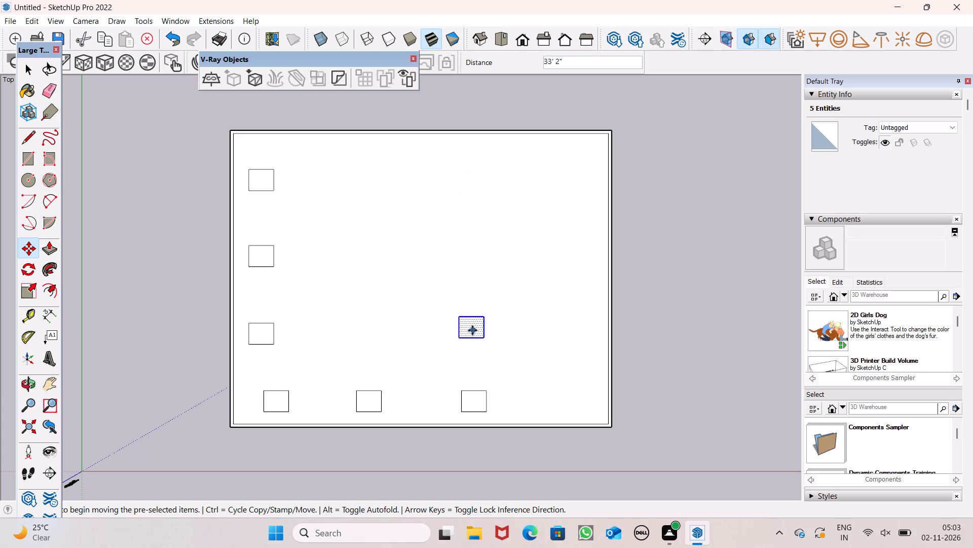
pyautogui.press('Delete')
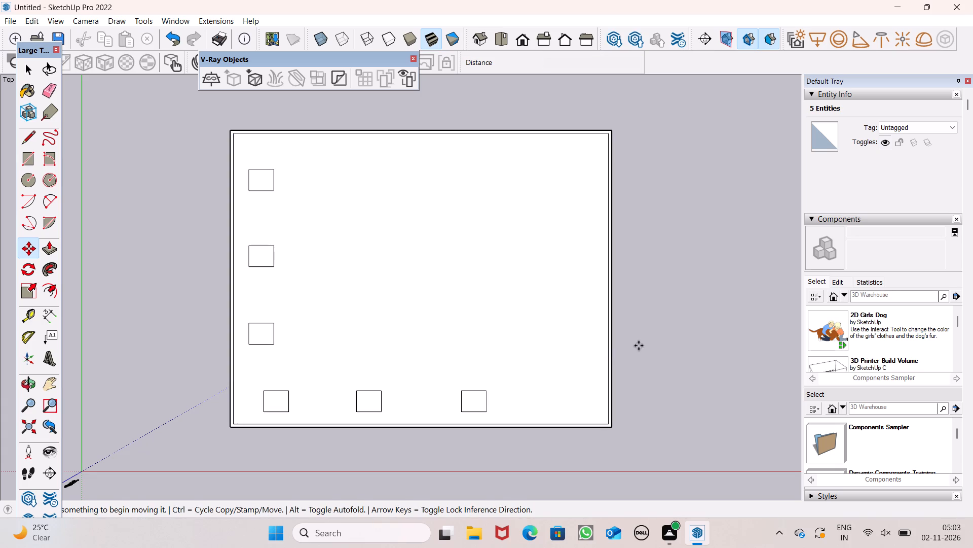
# Copy the last lower-row rectangle straight up and move the copy about 34' 7" further, near the slab's upper edge.
pyautogui.press('space')
pyautogui.doubleClick(473, 403)
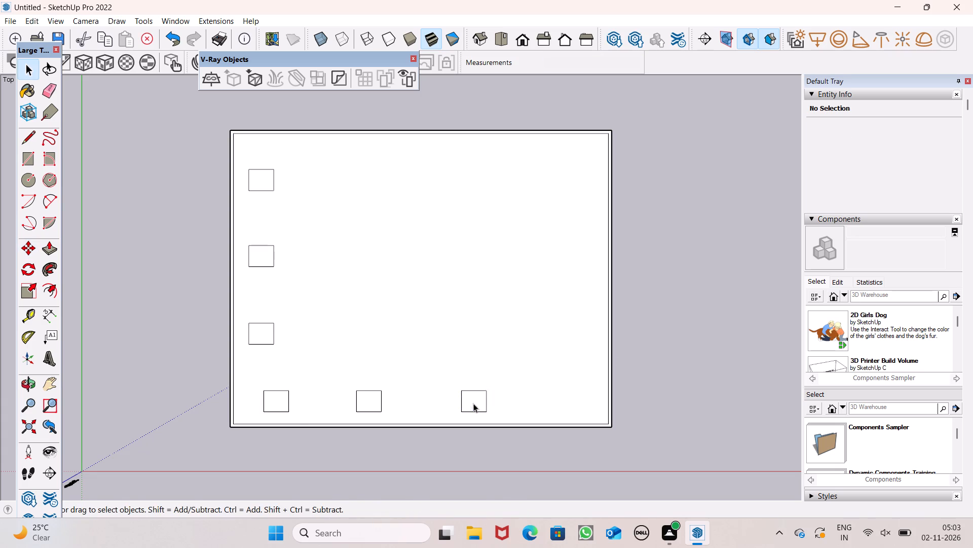
pyautogui.press('m')
pyautogui.press('Return')
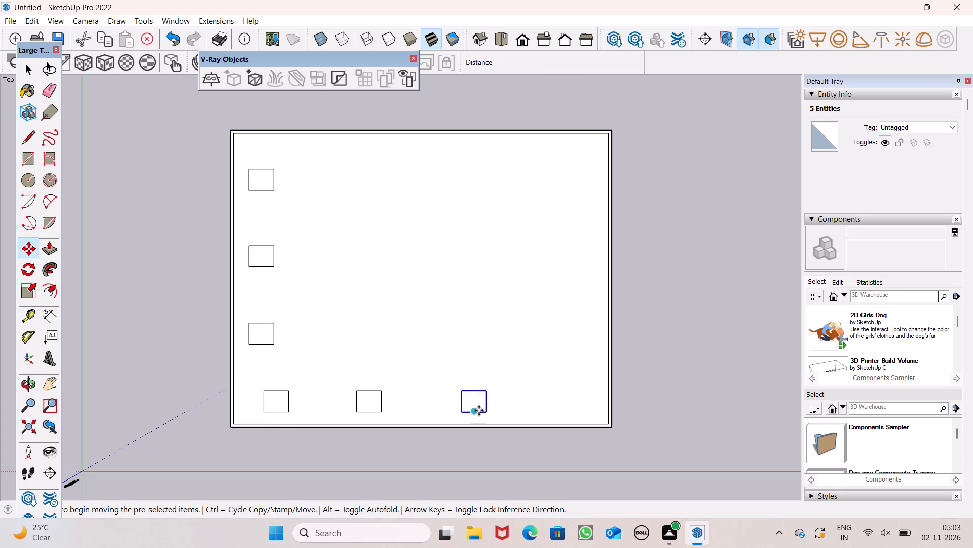
pyautogui.moveTo(476, 401); pyautogui.dragTo(477, 319)
pyautogui.moveTo(461, 272); pyautogui.dragTo(458, 264)
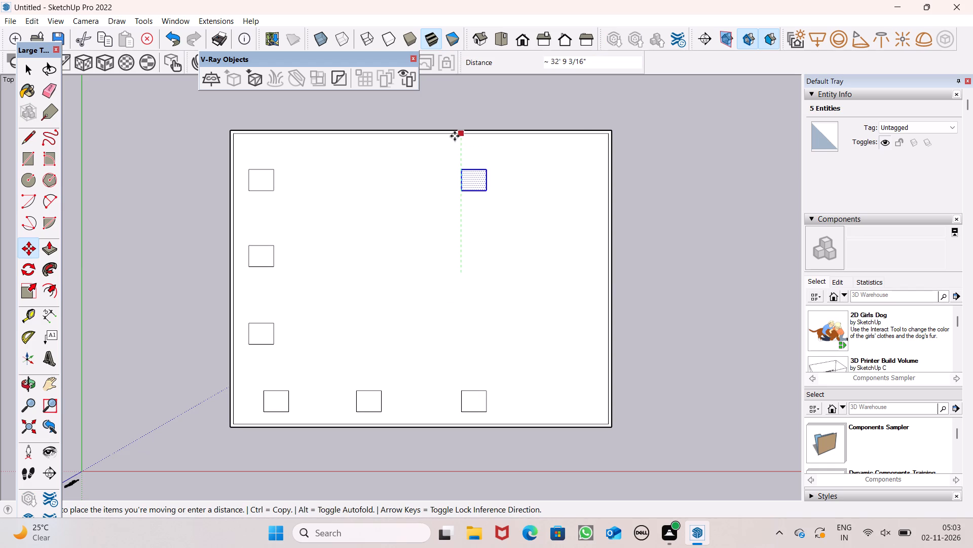
pyautogui.press('space')
pyautogui.press('m')
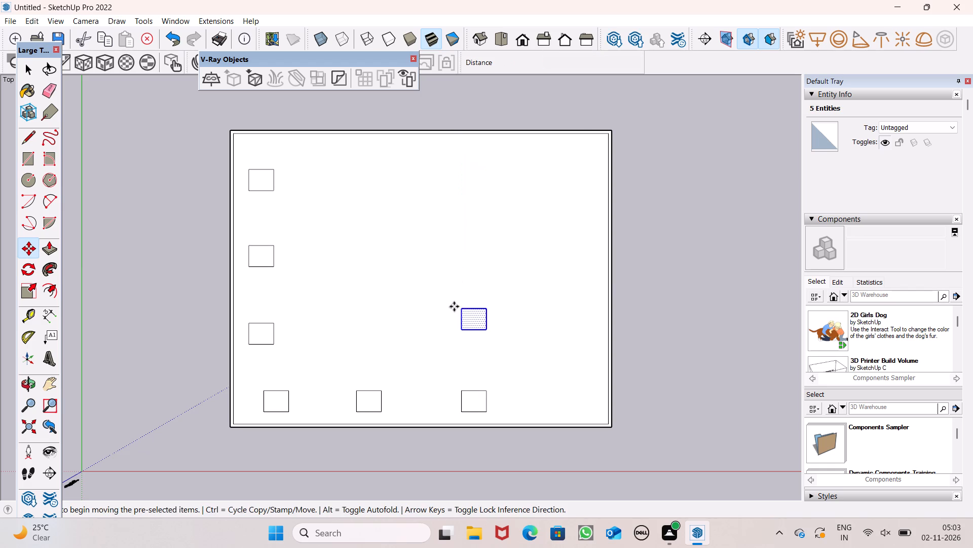
pyautogui.press('Return')
pyautogui.moveTo(474, 323); pyautogui.dragTo(464, 232)
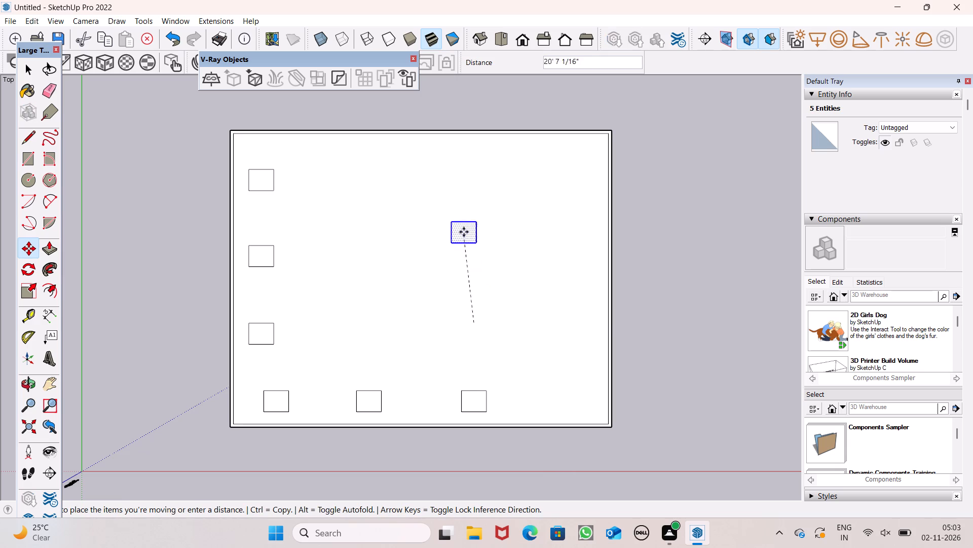
pyautogui.moveTo(464, 232); pyautogui.dragTo(473, 176)
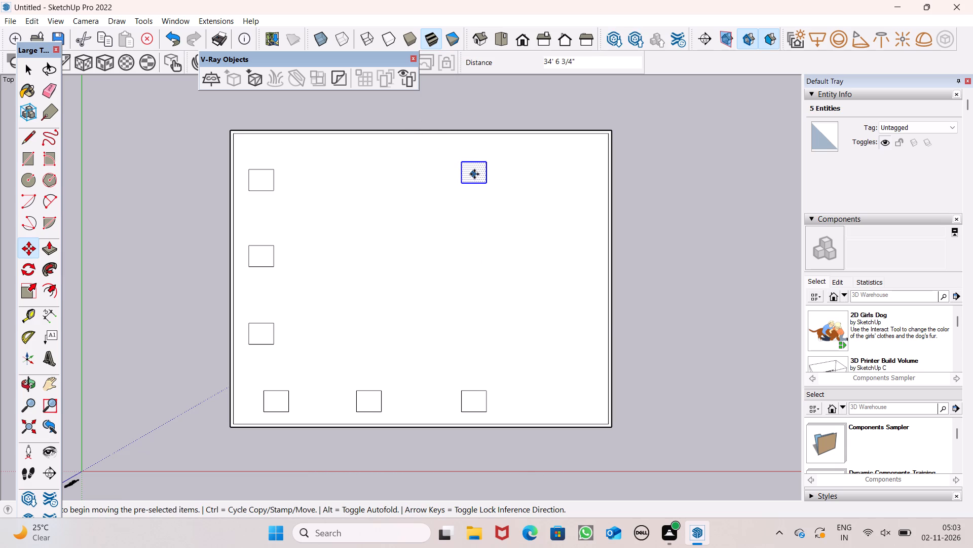
# Copy the upper-edge rectangle about 21' 9" horizontally toward the slab's upper-right corner.
pyautogui.moveTo(474, 174); pyautogui.dragTo(556, 173)
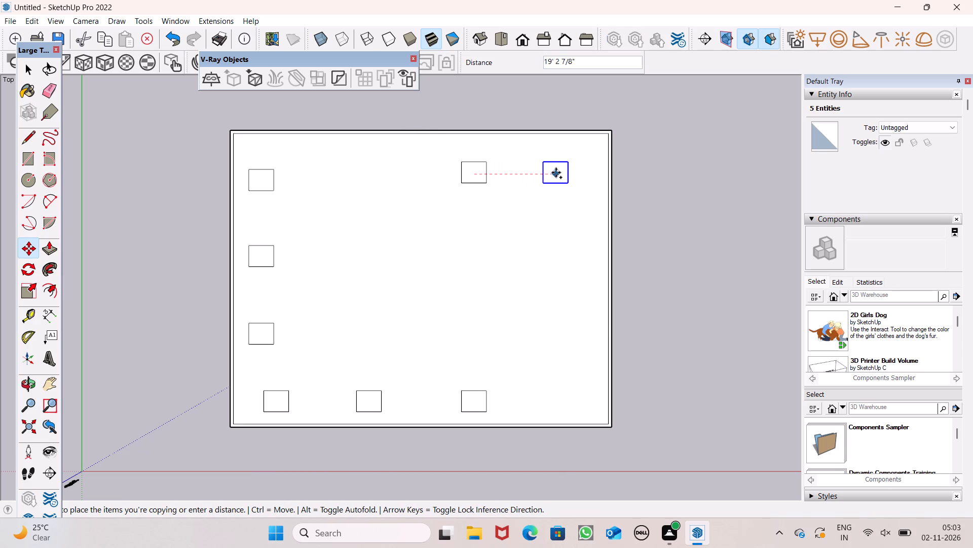
pyautogui.moveTo(556, 173); pyautogui.dragTo(567, 175)
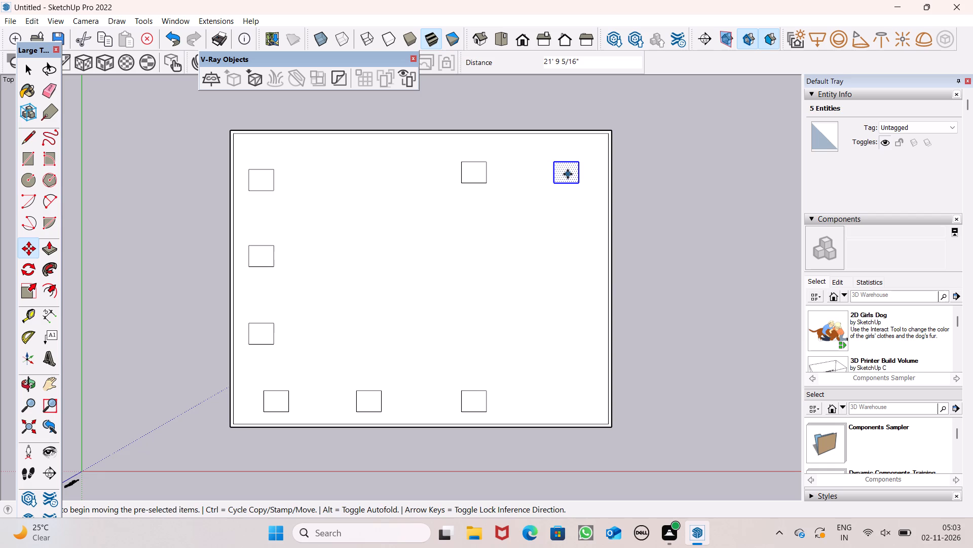
# Copy the rectangle near the slab's upper-right corner straight down twice, forming a column of three along the right edge.
pyautogui.moveTo(568, 174); pyautogui.dragTo(577, 249)
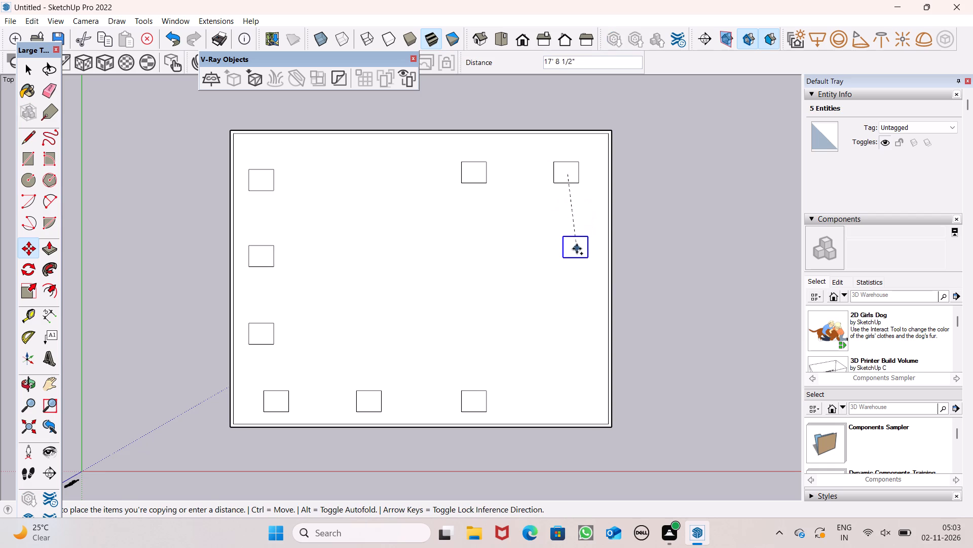
pyautogui.moveTo(577, 249); pyautogui.dragTo(573, 252)
pyautogui.moveTo(567, 255); pyautogui.dragTo(575, 311)
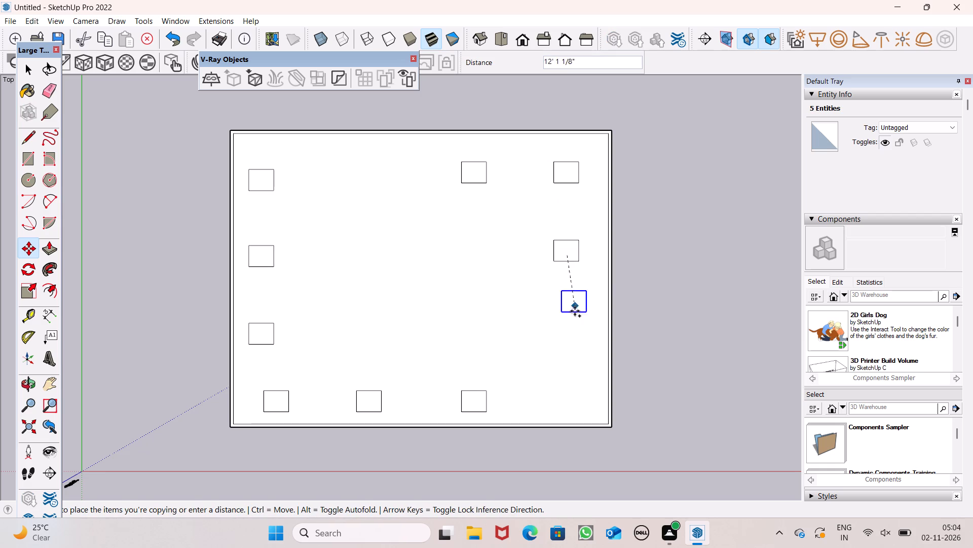
pyautogui.moveTo(575, 311); pyautogui.dragTo(574, 337)
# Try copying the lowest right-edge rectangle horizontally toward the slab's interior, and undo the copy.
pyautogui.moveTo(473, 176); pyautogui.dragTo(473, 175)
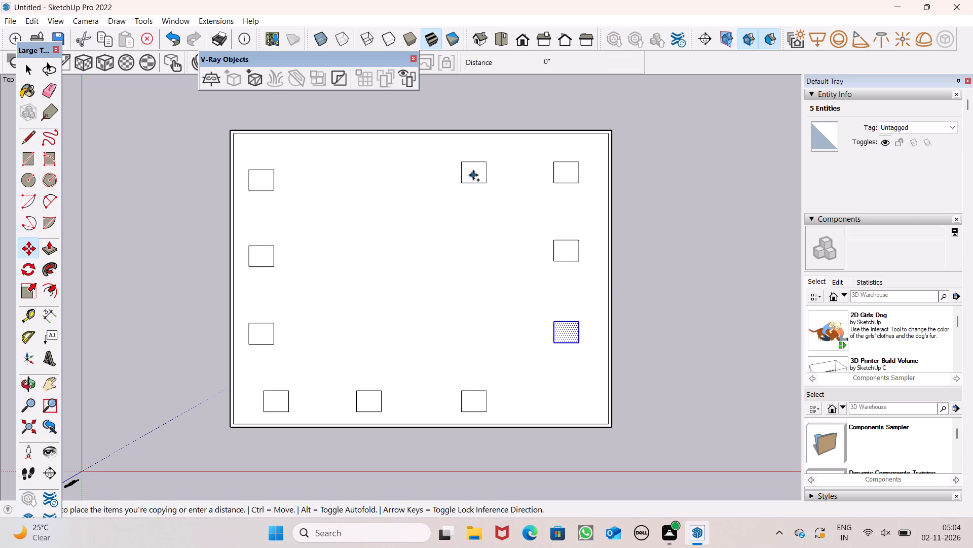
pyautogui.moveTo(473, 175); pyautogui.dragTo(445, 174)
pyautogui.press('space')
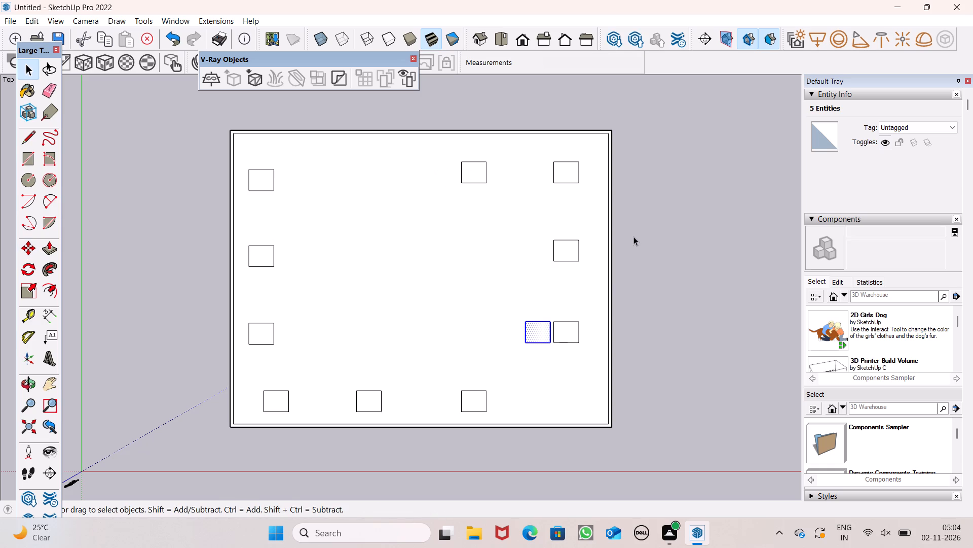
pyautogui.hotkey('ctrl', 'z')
# Copy the middle upper-edge rectangle about 25' 3" horizontally toward the slab's upper-left corner.
pyautogui.doubleClick(476, 173)
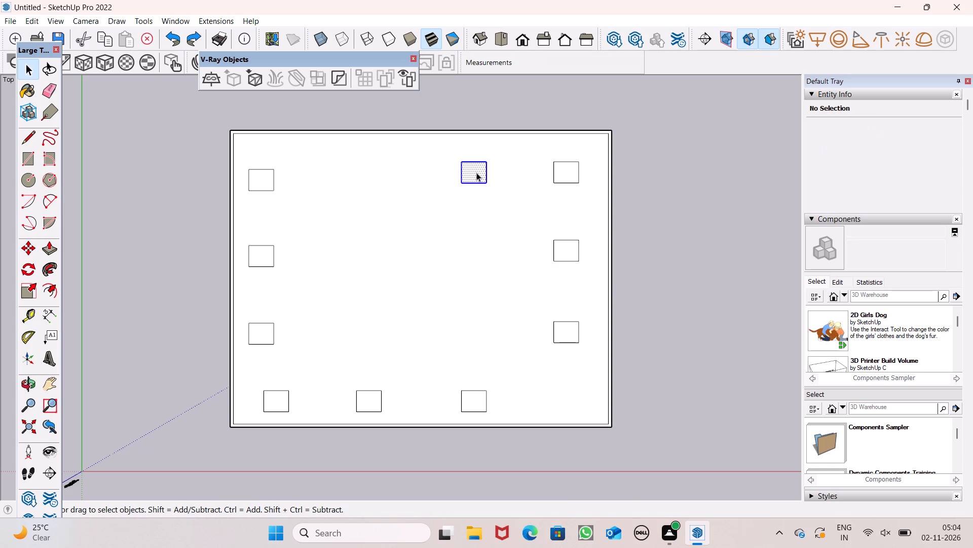
pyautogui.press('m')
pyautogui.press('Return')
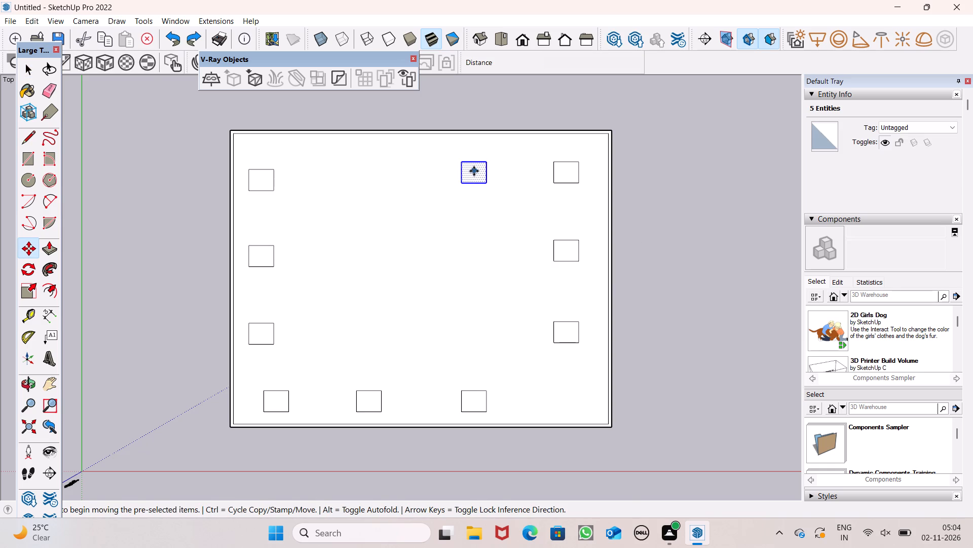
pyautogui.keyDown('ctrl'); pyautogui.moveTo(474, 171); pyautogui.dragTo(361, 174); pyautogui.keyUp('ctrl')
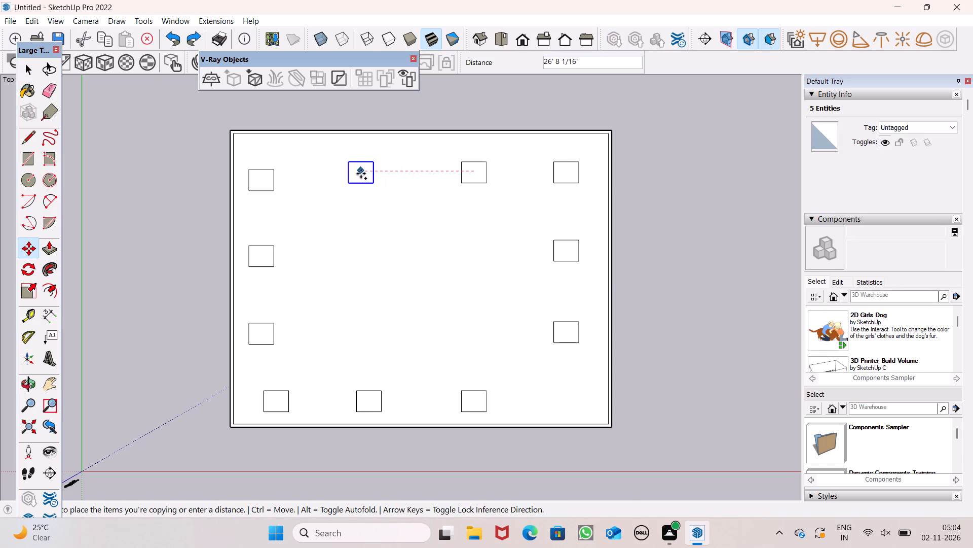
pyautogui.keyDown('ctrl'); pyautogui.moveTo(361, 174); pyautogui.dragTo(367, 175); pyautogui.keyUp('ctrl')
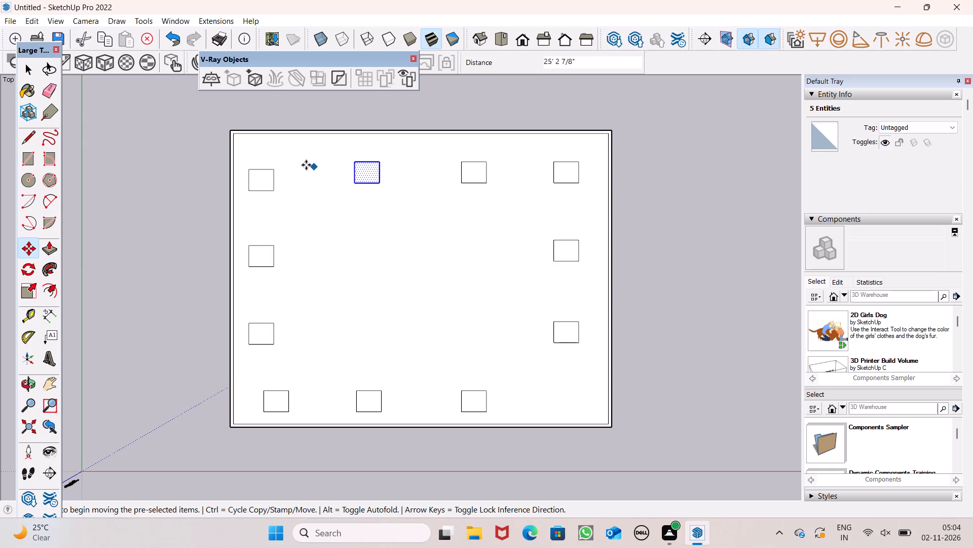
pyautogui.press('space')
pyautogui.click(214, 161)
# Move the slab's upper-left corner rectangle straight up about 1' 6" to line it up with the upper row.
pyautogui.scroll(3, 242, 180)
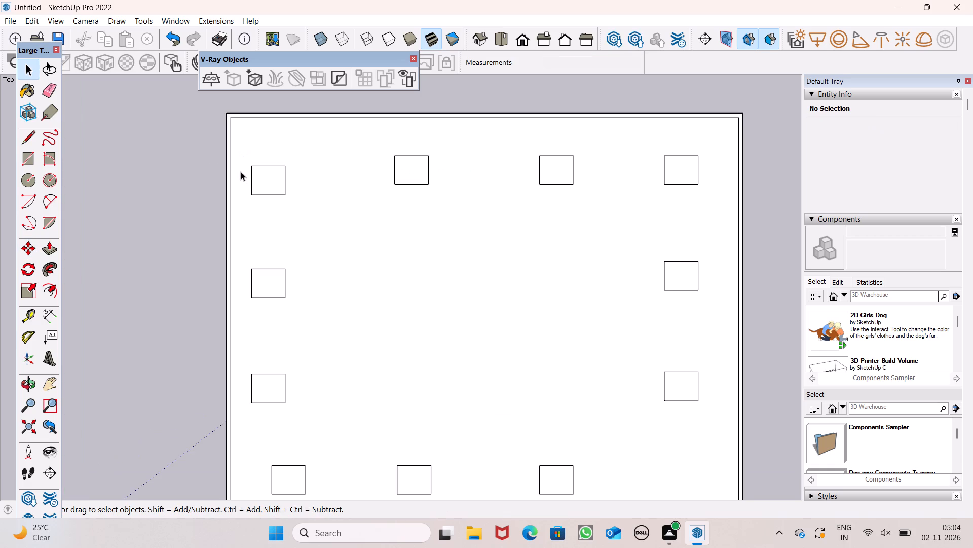
pyautogui.doubleClick(271, 175)
pyautogui.press('m')
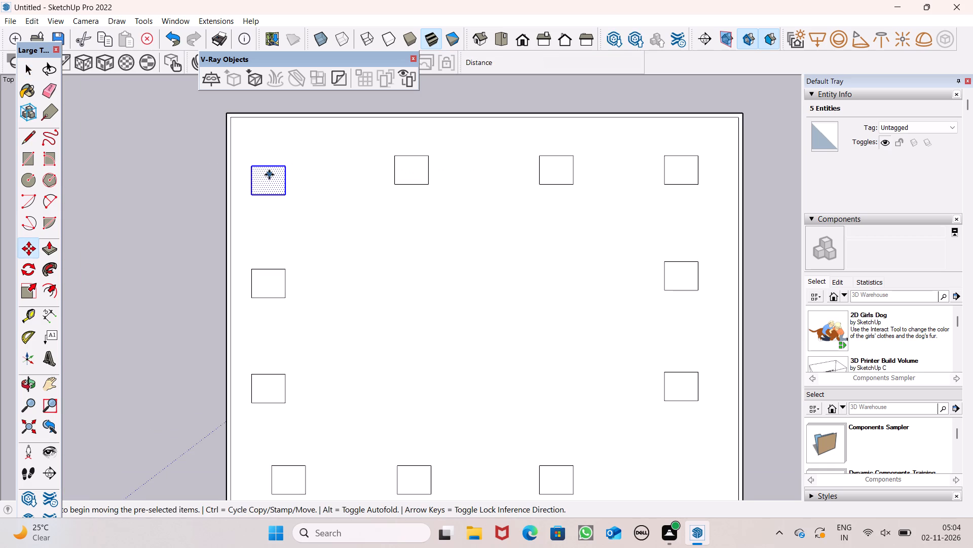
pyautogui.press('Return')
pyautogui.moveTo(271, 178); pyautogui.dragTo(276, 167)
pyautogui.press('space')
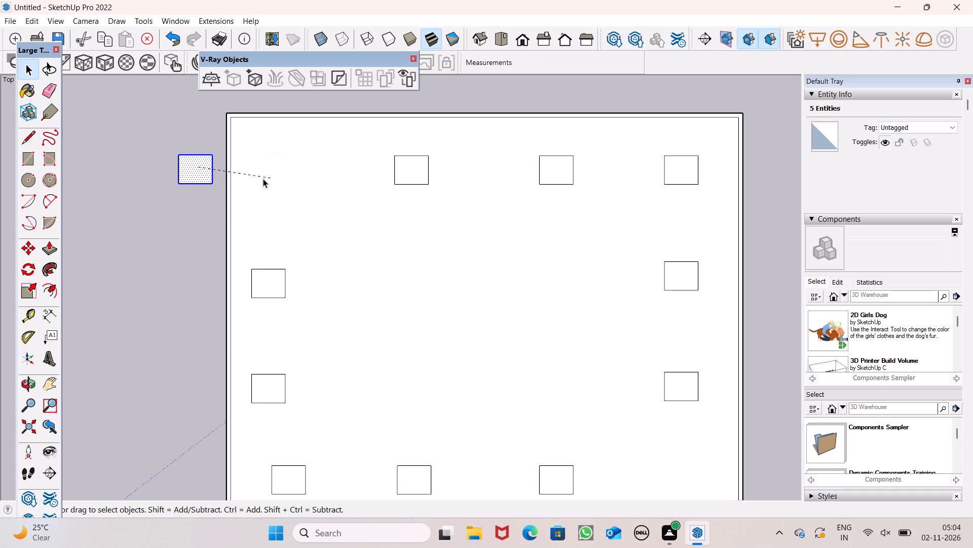
pyautogui.press('m')
pyautogui.press('Return')
pyautogui.moveTo(275, 181); pyautogui.dragTo(276, 180)
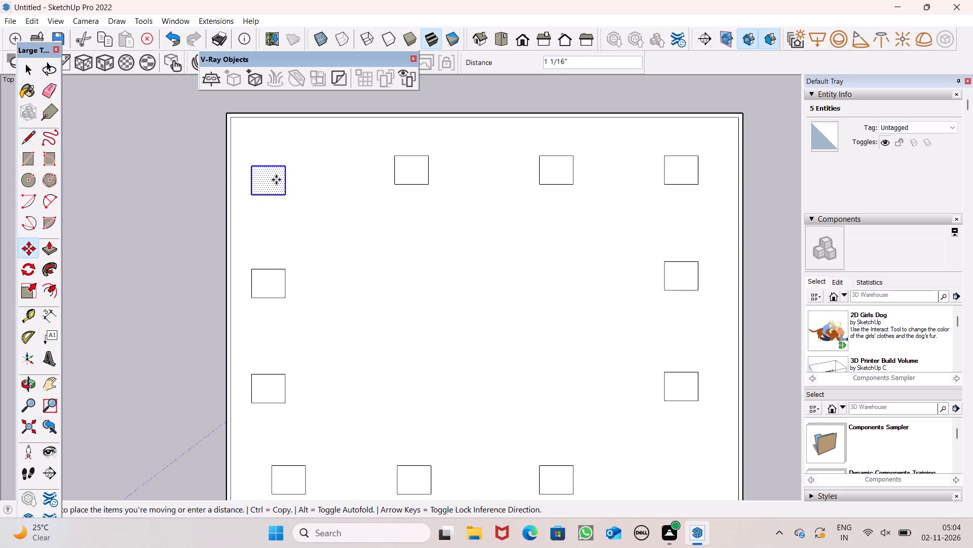
pyautogui.moveTo(276, 180); pyautogui.dragTo(281, 173)
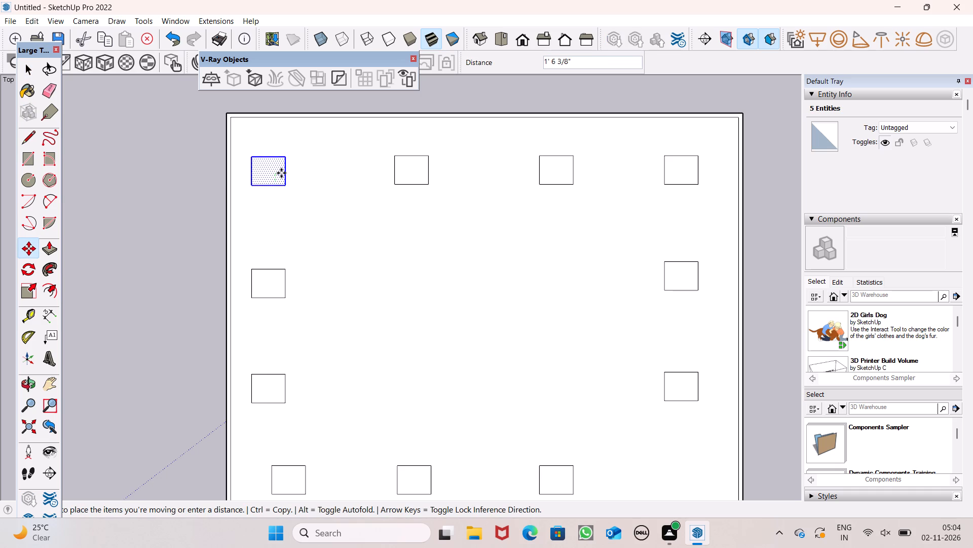
pyautogui.moveTo(281, 173); pyautogui.dragTo(282, 173)
pyautogui.press('space')
pyautogui.click(185, 183)
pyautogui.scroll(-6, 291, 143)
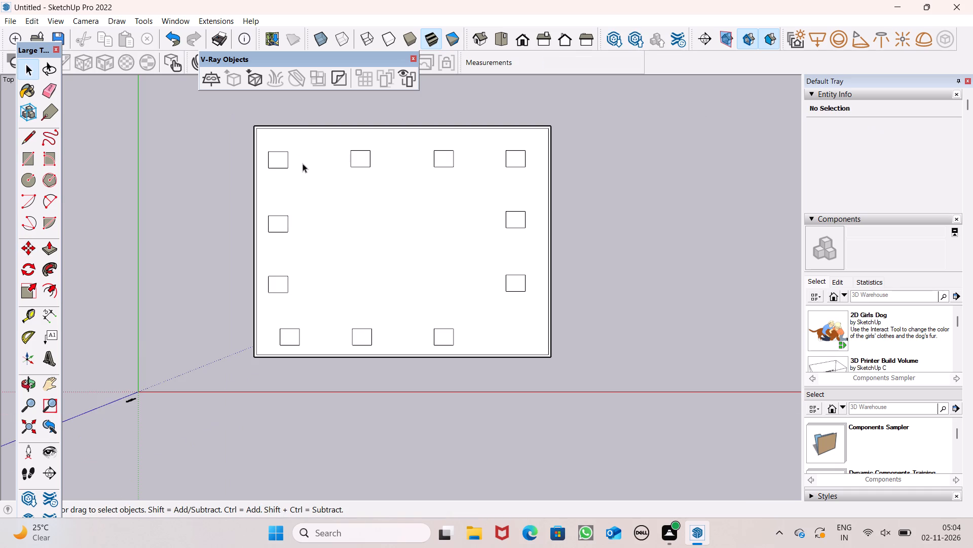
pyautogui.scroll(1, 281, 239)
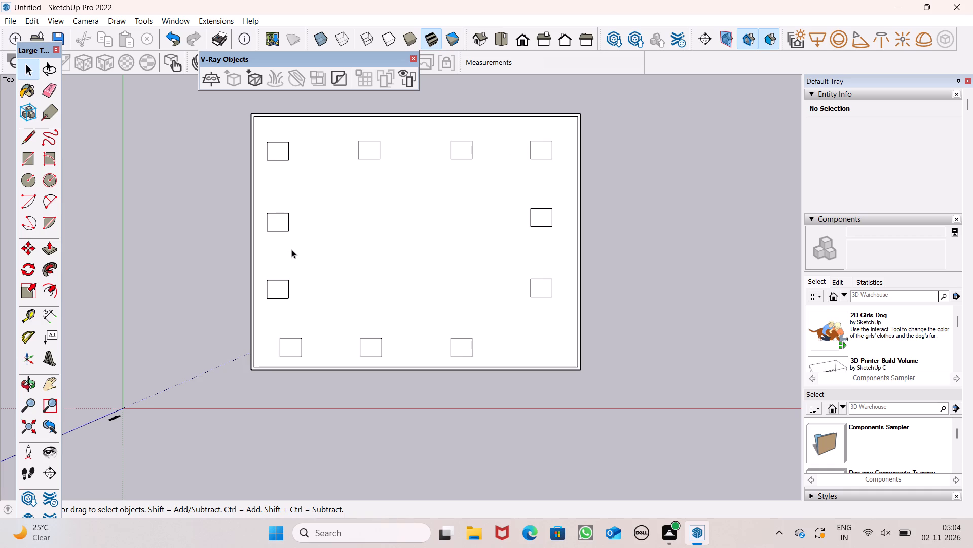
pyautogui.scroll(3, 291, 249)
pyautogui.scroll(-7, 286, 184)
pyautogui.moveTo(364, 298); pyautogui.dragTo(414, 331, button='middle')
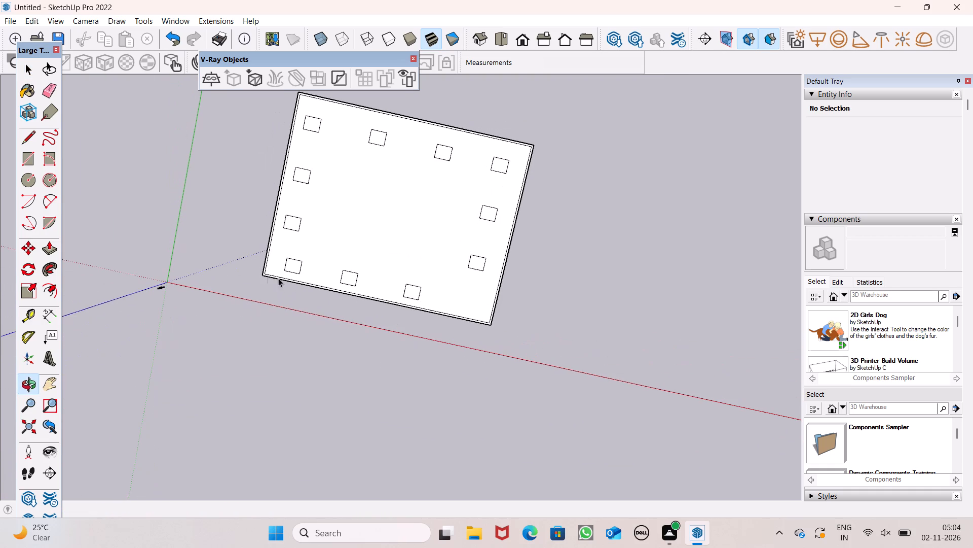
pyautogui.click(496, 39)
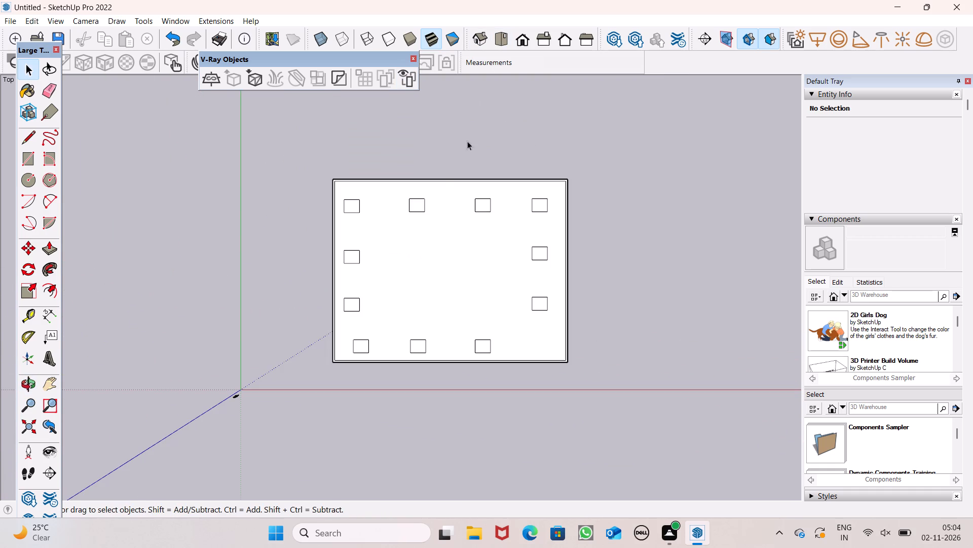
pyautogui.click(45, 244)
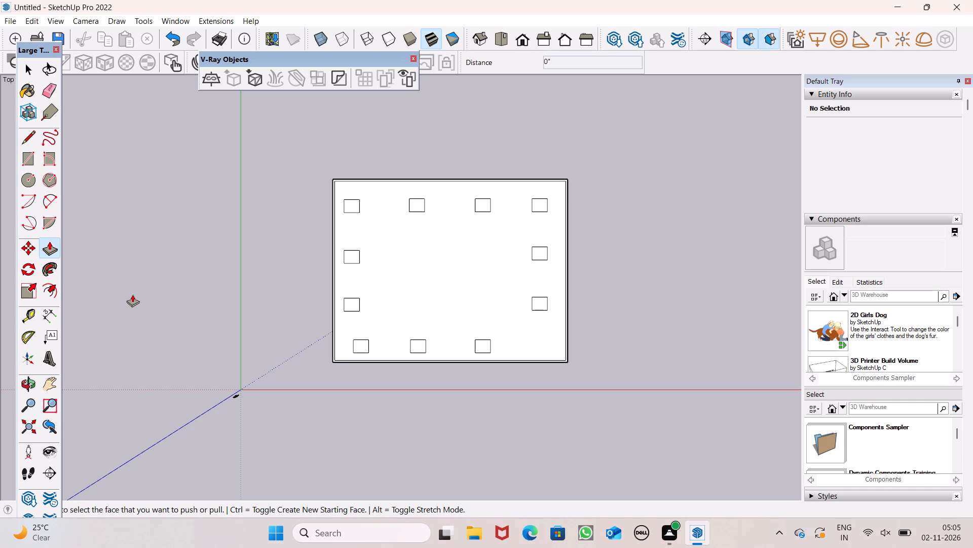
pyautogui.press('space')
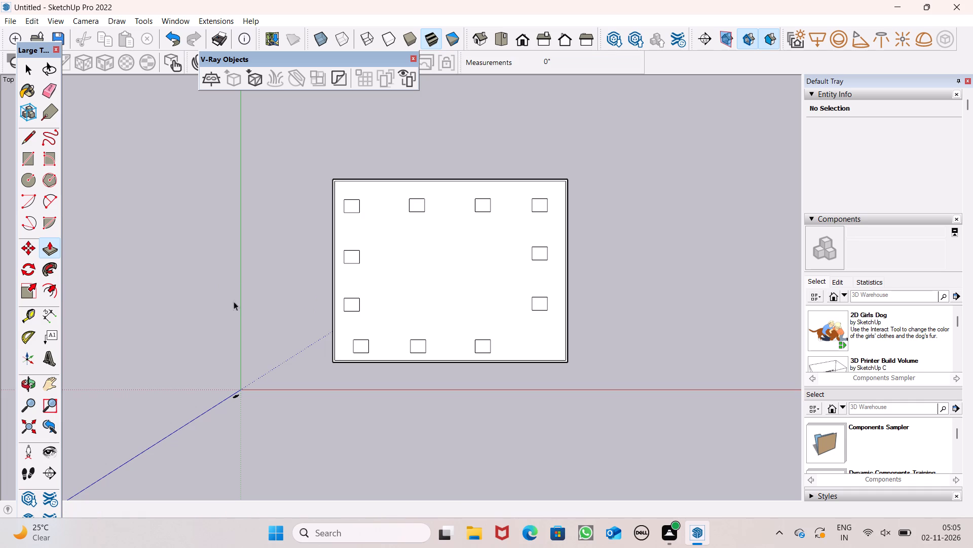
# Select the rectangle near the slab's lower-left corner, including its edges.
pyautogui.doubleClick(356, 347)
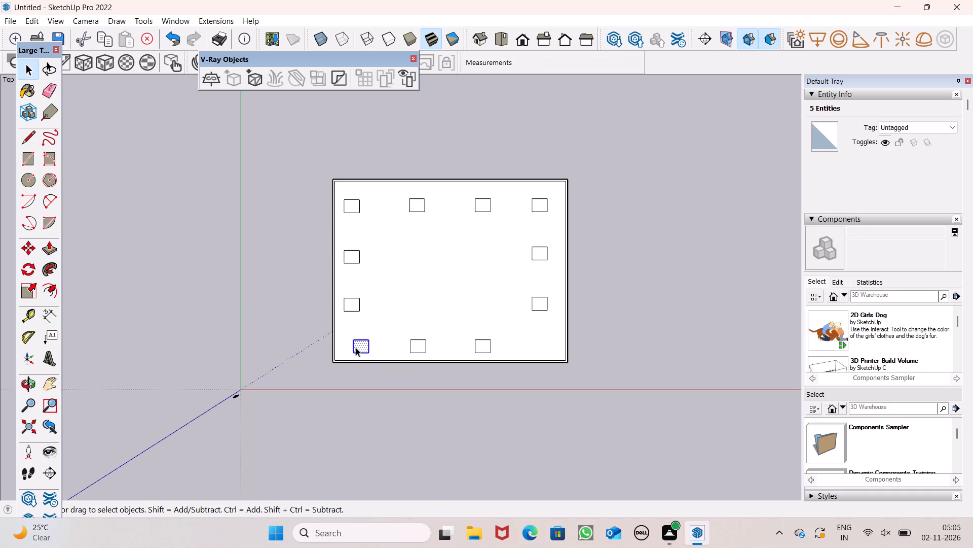
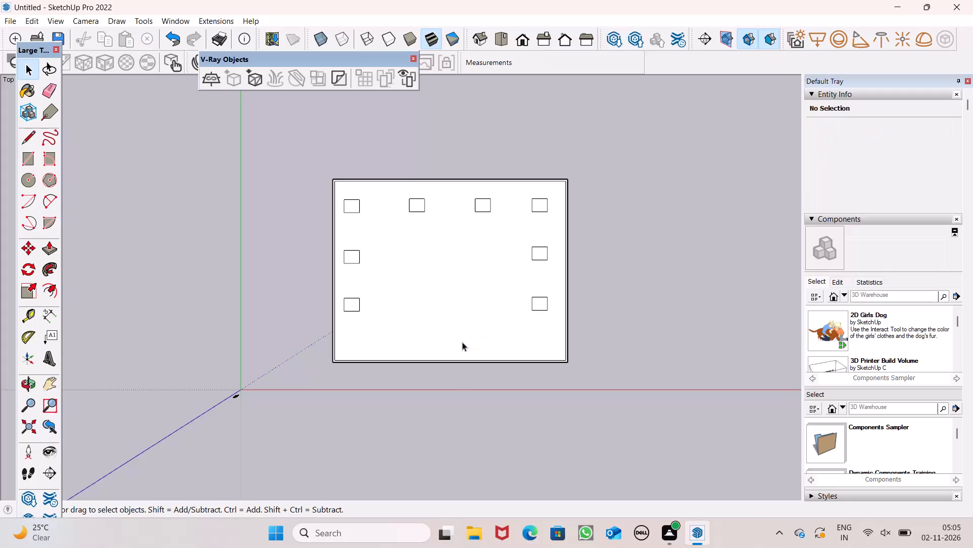
# Undo the last three deletions to restore the rectangles along the slab's lower edge.
pyautogui.hotkey('ctrl', 'z')
pyautogui.hotkey('ctrl', 'z')
pyautogui.hotkey('ctrl', 'z')
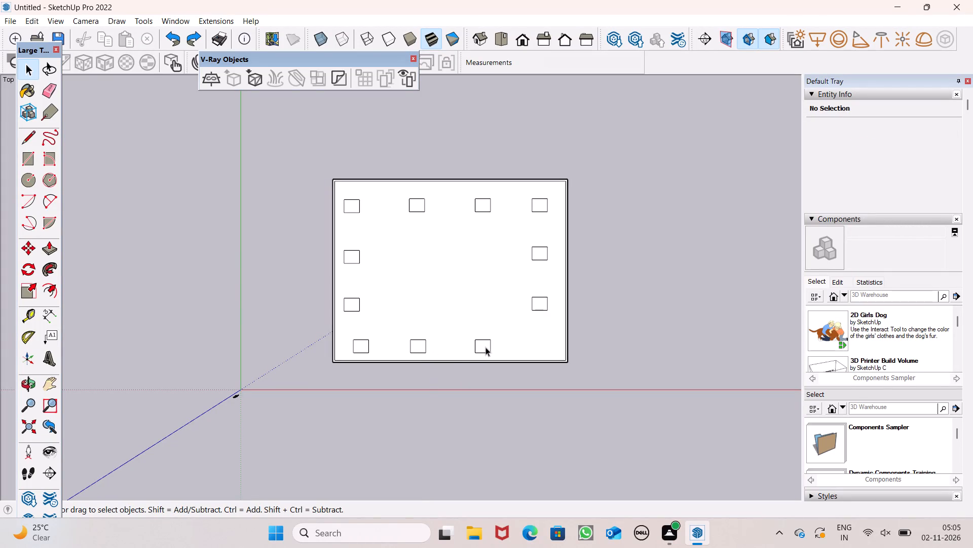
# Delete the rightmost rectangle in the slab's lower row, including its edges.
pyautogui.doubleClick(486, 347)
pyautogui.press('Delete')
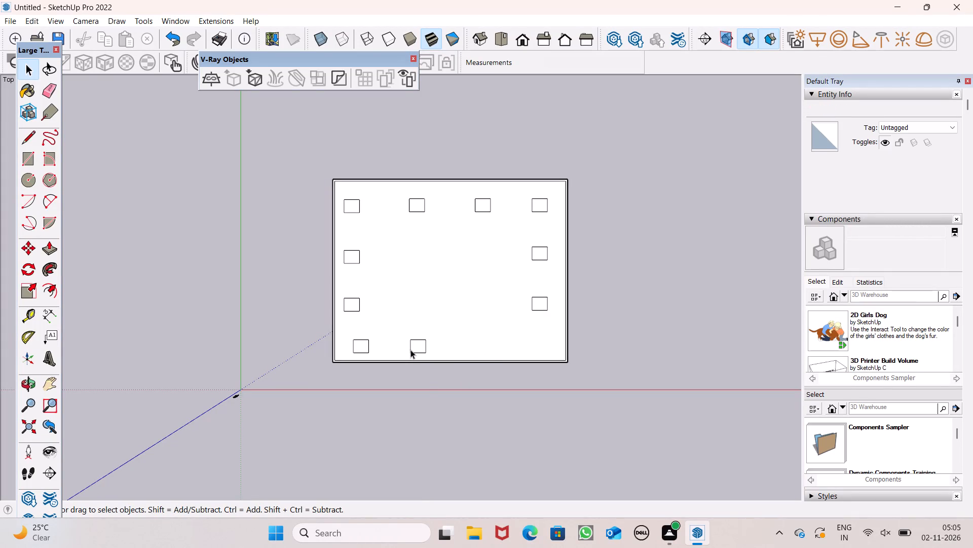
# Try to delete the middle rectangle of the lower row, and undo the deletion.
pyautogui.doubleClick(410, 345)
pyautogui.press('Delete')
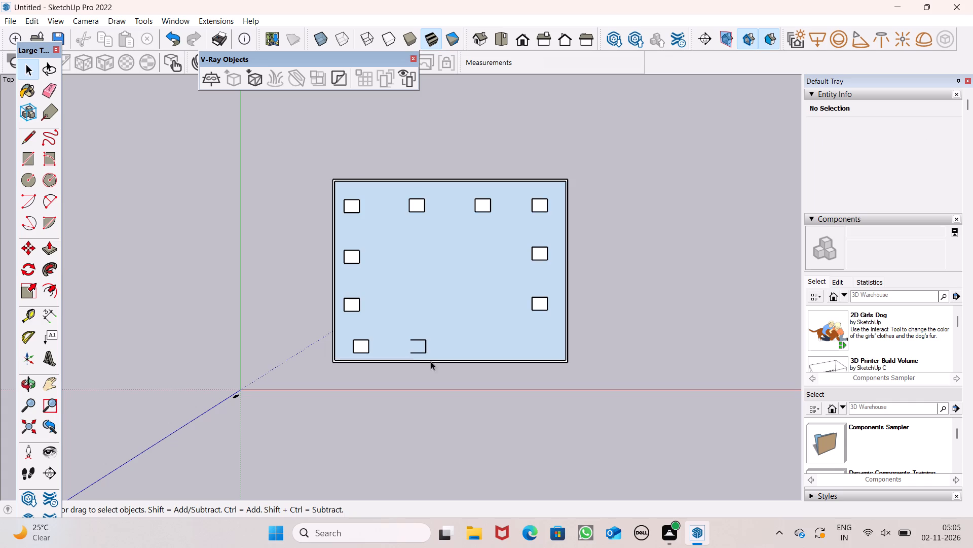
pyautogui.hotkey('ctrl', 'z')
# Delete the rectangle beside the lower-left corner one in the slab's lower row, including its face and all edges.
pyautogui.scroll(1, 417, 352)
pyautogui.scroll(-1, 417, 352)
pyautogui.scroll(1, 417, 352)
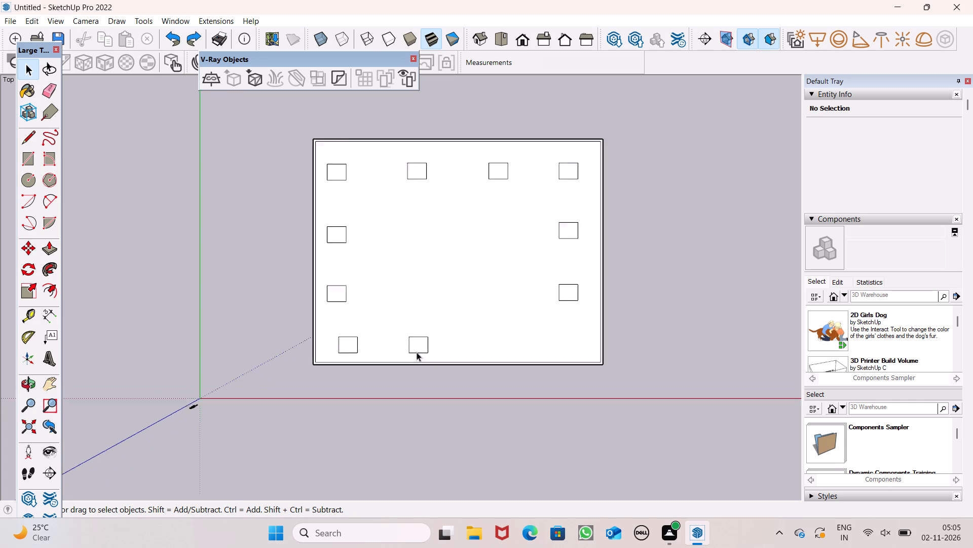
pyautogui.scroll(1, 417, 352)
pyautogui.doubleClick(417, 346)
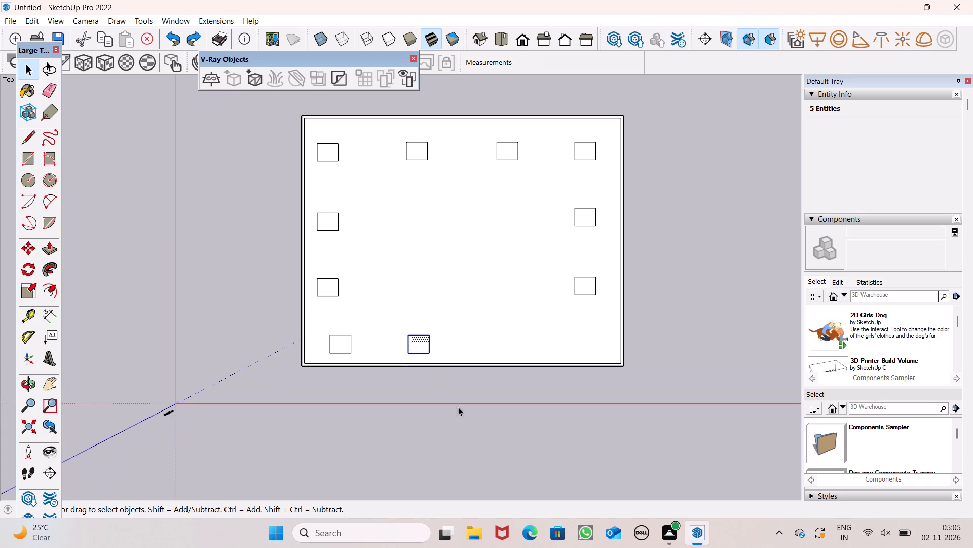
pyautogui.press('Delete')
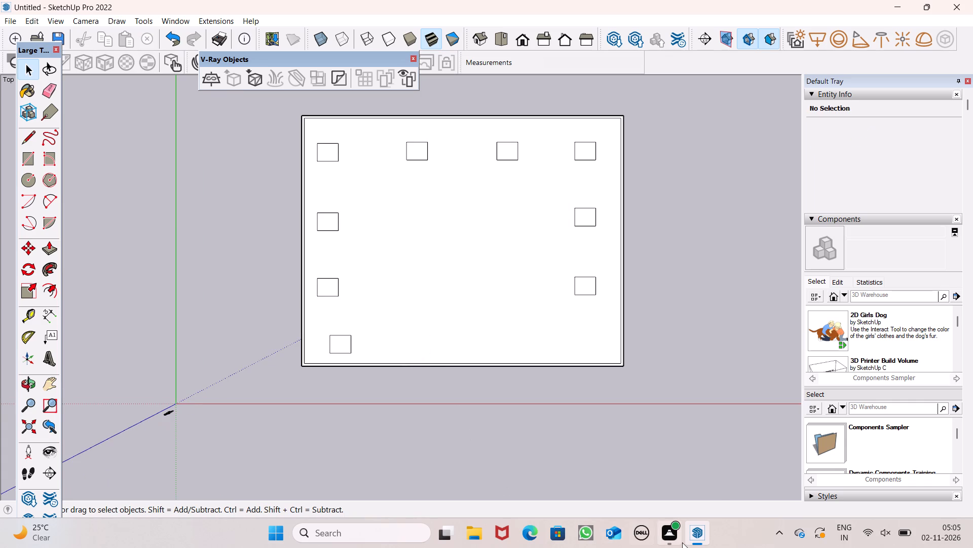
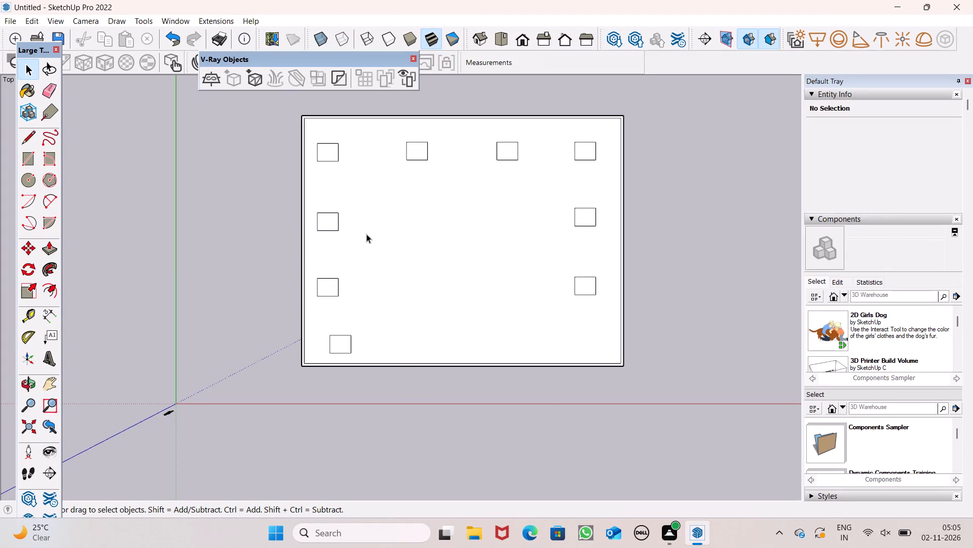
# Push/Pull the rectangle in the slab's upper-left corner up 10' to form a column.
pyautogui.click(40, 248)
pyautogui.scroll(-6, 216, 224)
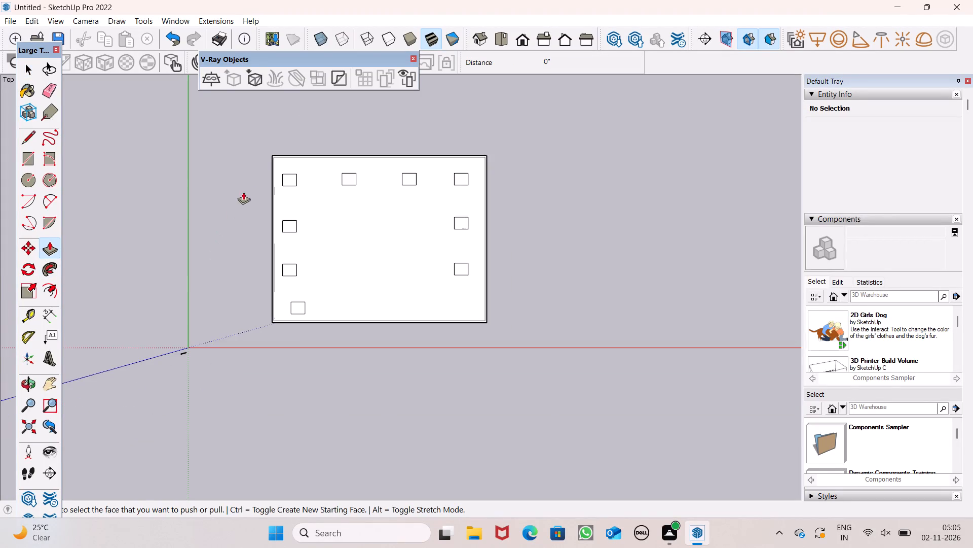
pyautogui.moveTo(286, 184); pyautogui.dragTo(218, 213)
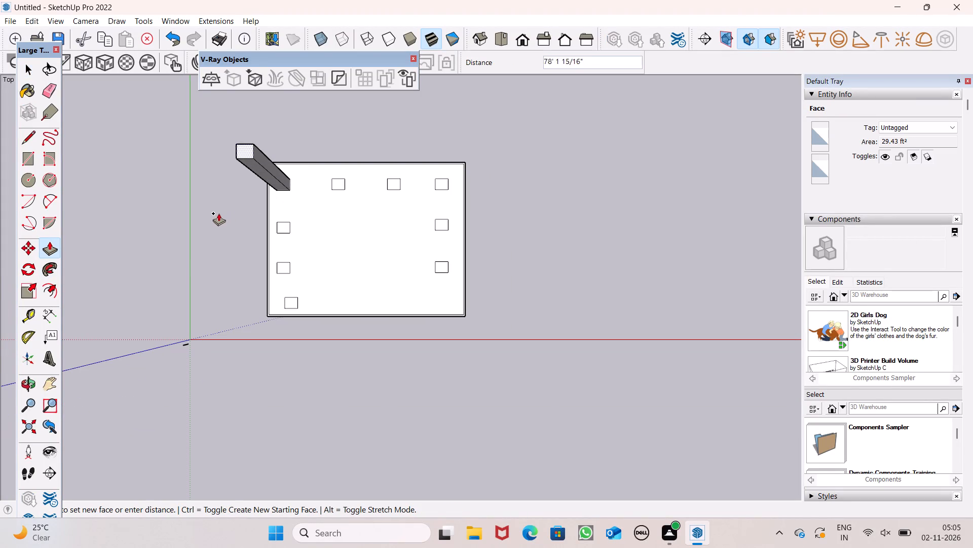
pyautogui.moveTo(218, 213); pyautogui.dragTo(215, 215)
pyautogui.write("10'")
pyautogui.press('Return')
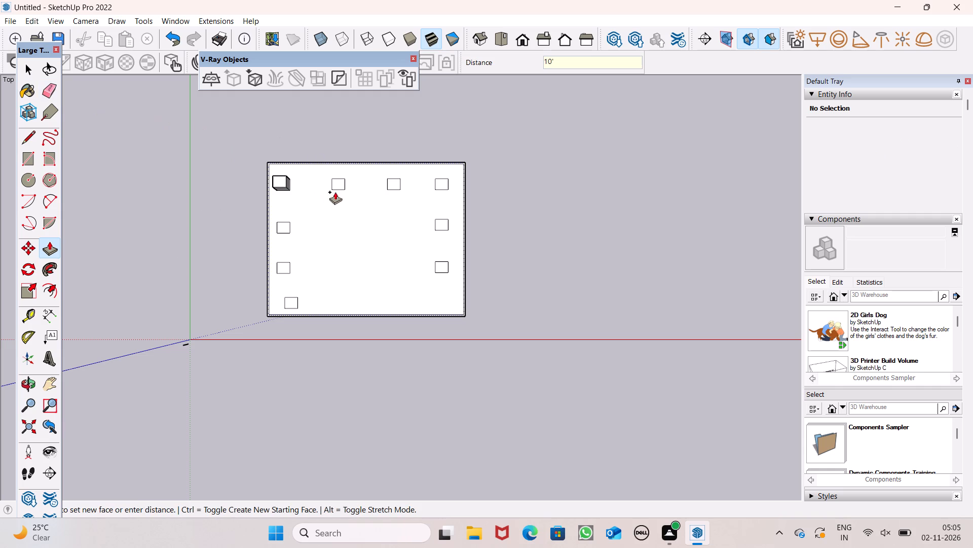
# Push/Pull the other three rectangles of the slab's upper row to the corner column's 10' height.
pyautogui.moveTo(336, 185); pyautogui.dragTo(284, 183)
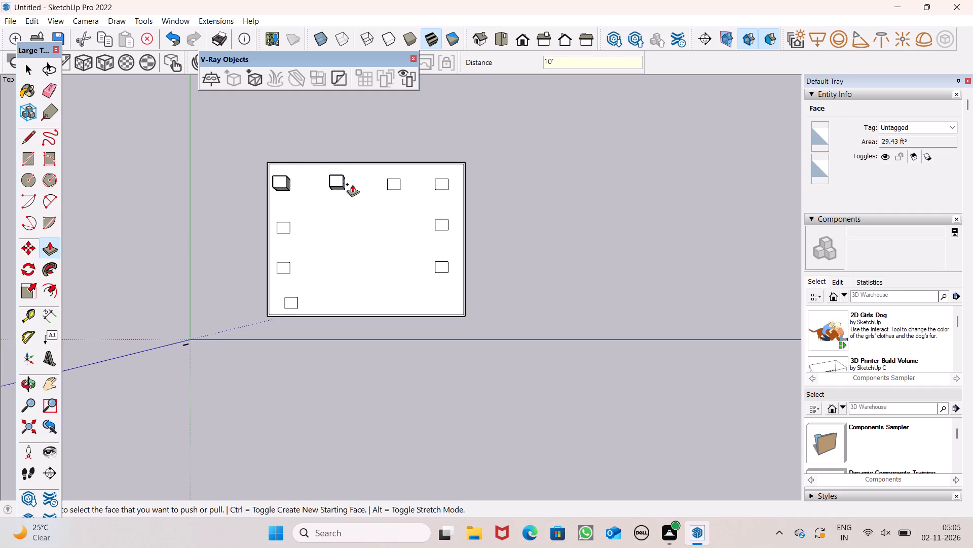
pyautogui.moveTo(390, 183); pyautogui.dragTo(340, 184)
pyautogui.moveTo(443, 184); pyautogui.dragTo(418, 184)
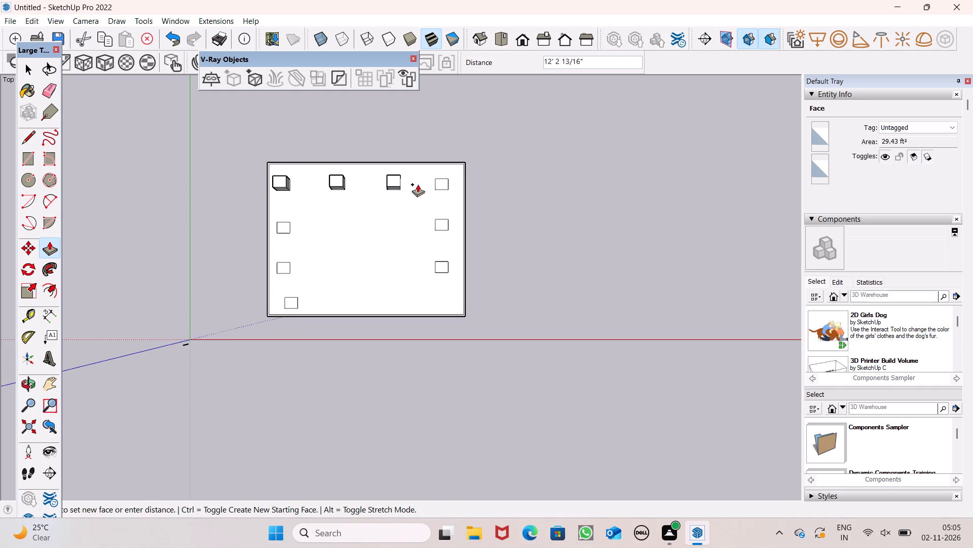
pyautogui.moveTo(418, 184); pyautogui.dragTo(395, 183)
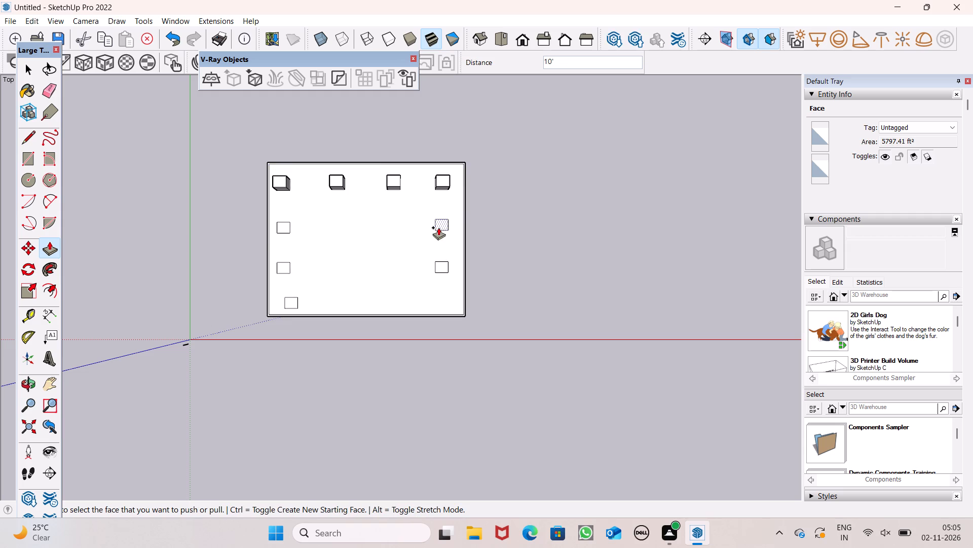
# Push/Pull the two rectangles below the corner on each side edge of the slab to the same 10' height.
pyautogui.moveTo(440, 227); pyautogui.dragTo(440, 191)
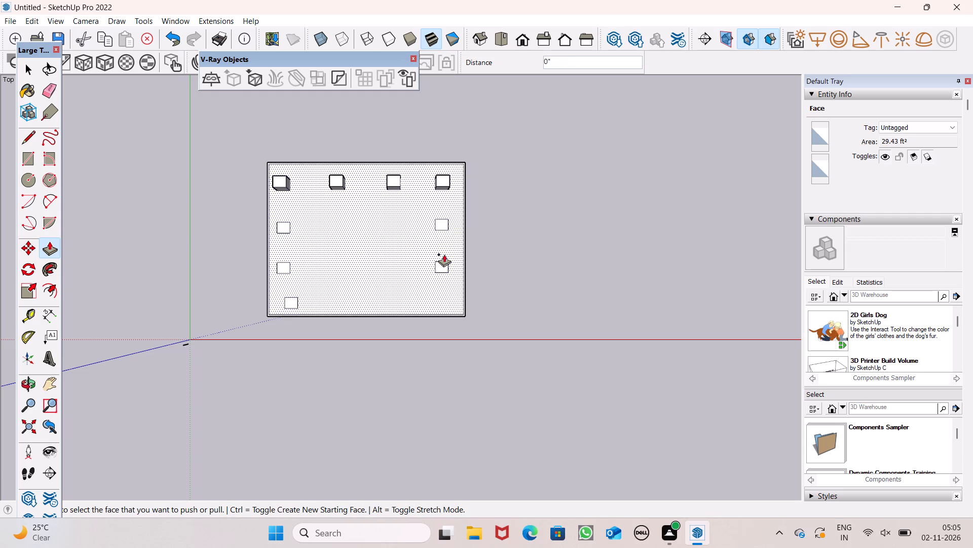
pyautogui.moveTo(438, 223); pyautogui.dragTo(439, 185)
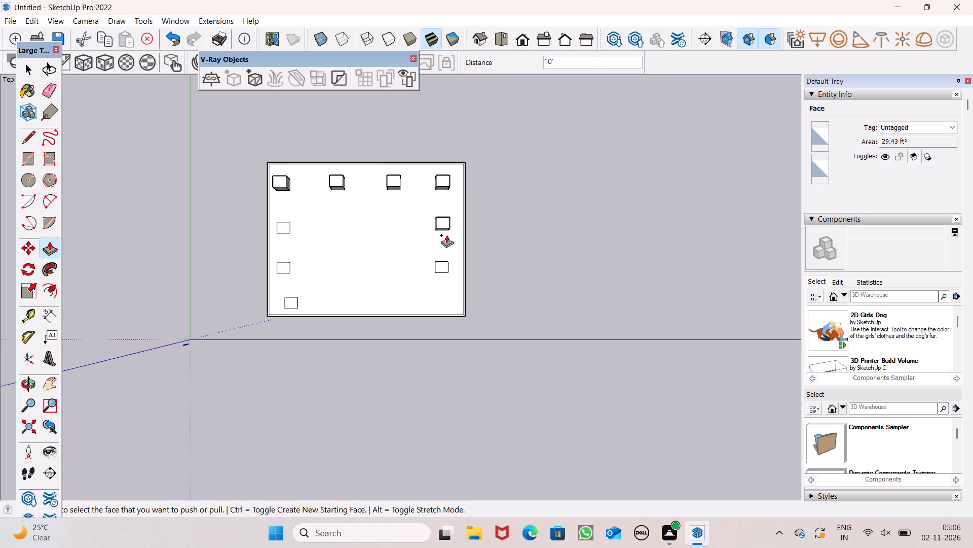
pyautogui.moveTo(441, 264); pyautogui.dragTo(436, 223)
pyautogui.moveTo(284, 226); pyautogui.dragTo(287, 190)
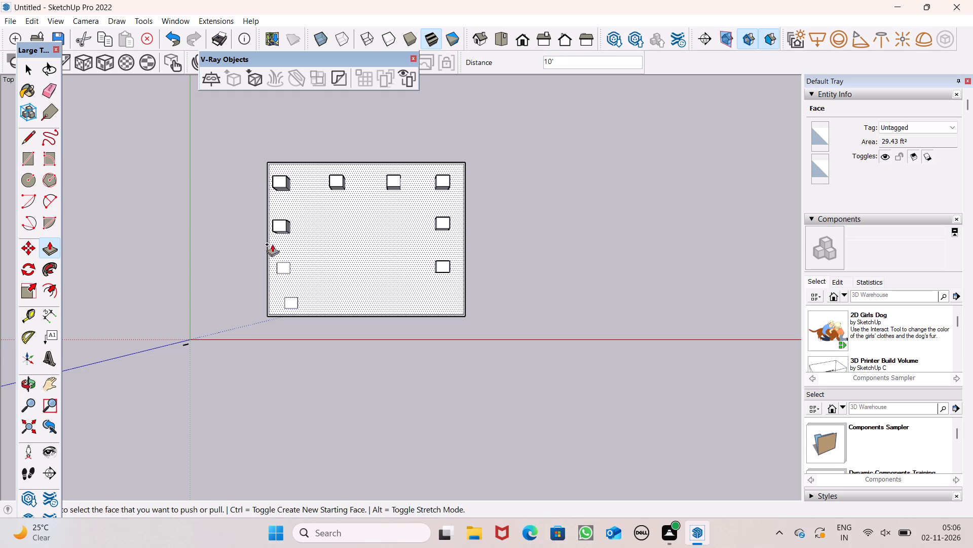
pyautogui.moveTo(286, 266); pyautogui.dragTo(287, 230)
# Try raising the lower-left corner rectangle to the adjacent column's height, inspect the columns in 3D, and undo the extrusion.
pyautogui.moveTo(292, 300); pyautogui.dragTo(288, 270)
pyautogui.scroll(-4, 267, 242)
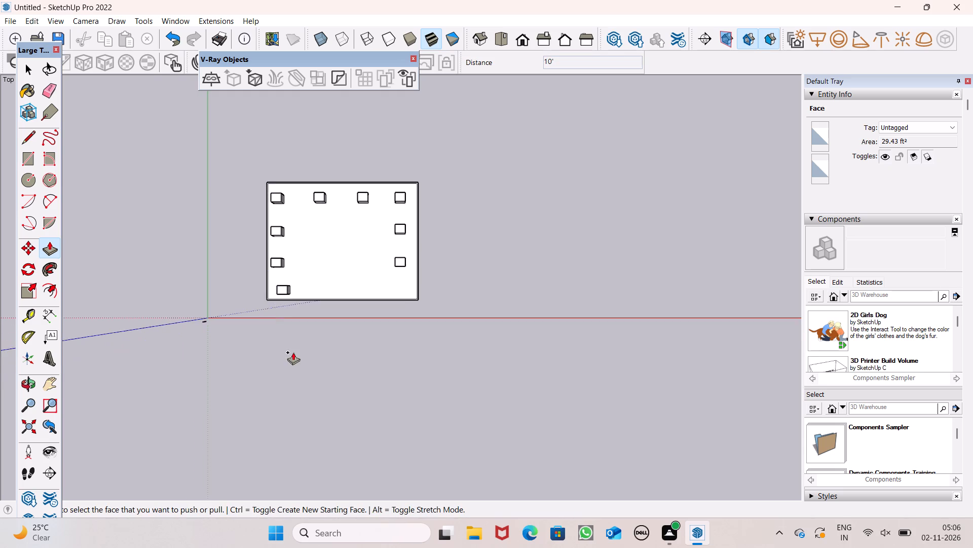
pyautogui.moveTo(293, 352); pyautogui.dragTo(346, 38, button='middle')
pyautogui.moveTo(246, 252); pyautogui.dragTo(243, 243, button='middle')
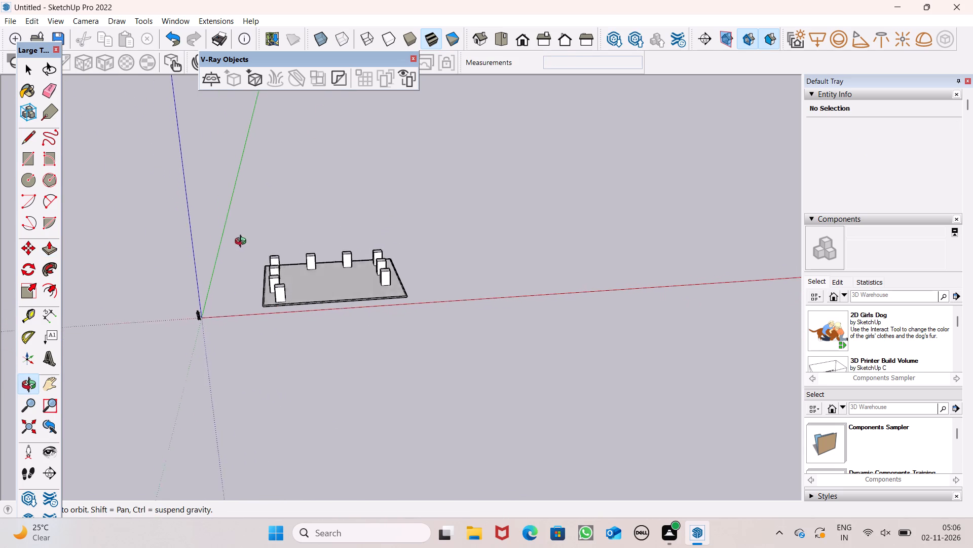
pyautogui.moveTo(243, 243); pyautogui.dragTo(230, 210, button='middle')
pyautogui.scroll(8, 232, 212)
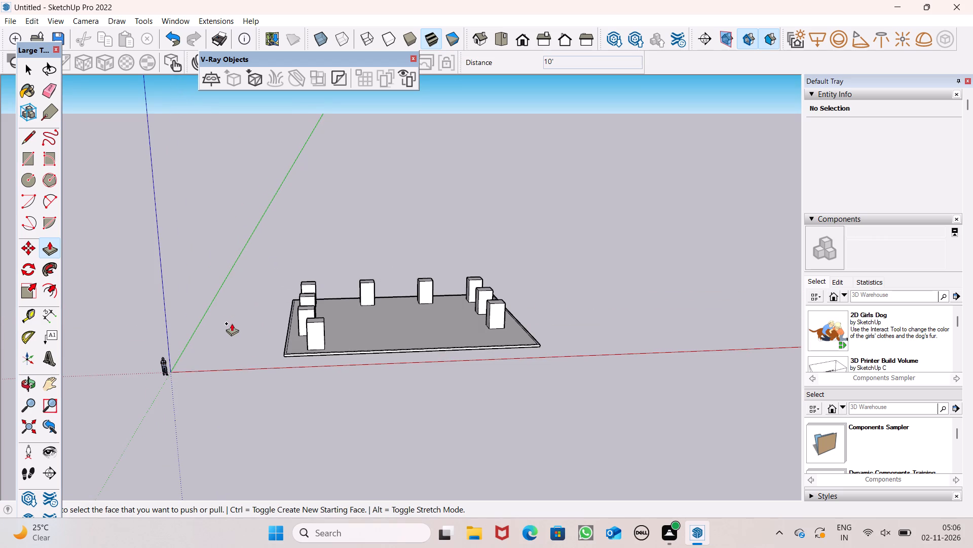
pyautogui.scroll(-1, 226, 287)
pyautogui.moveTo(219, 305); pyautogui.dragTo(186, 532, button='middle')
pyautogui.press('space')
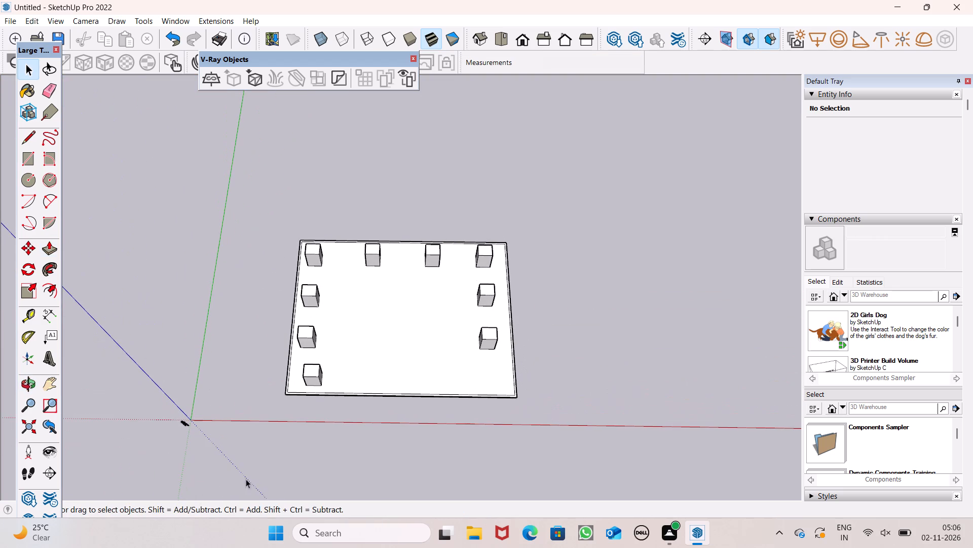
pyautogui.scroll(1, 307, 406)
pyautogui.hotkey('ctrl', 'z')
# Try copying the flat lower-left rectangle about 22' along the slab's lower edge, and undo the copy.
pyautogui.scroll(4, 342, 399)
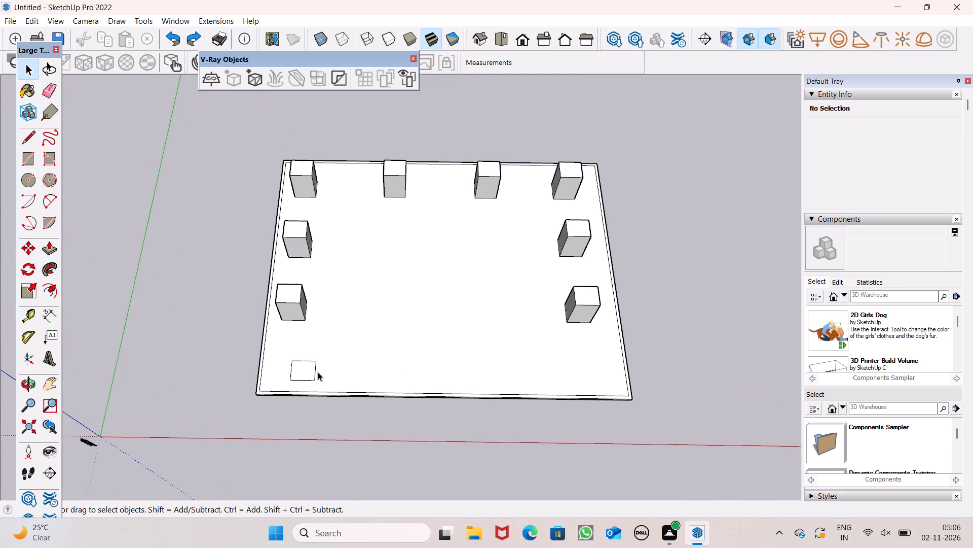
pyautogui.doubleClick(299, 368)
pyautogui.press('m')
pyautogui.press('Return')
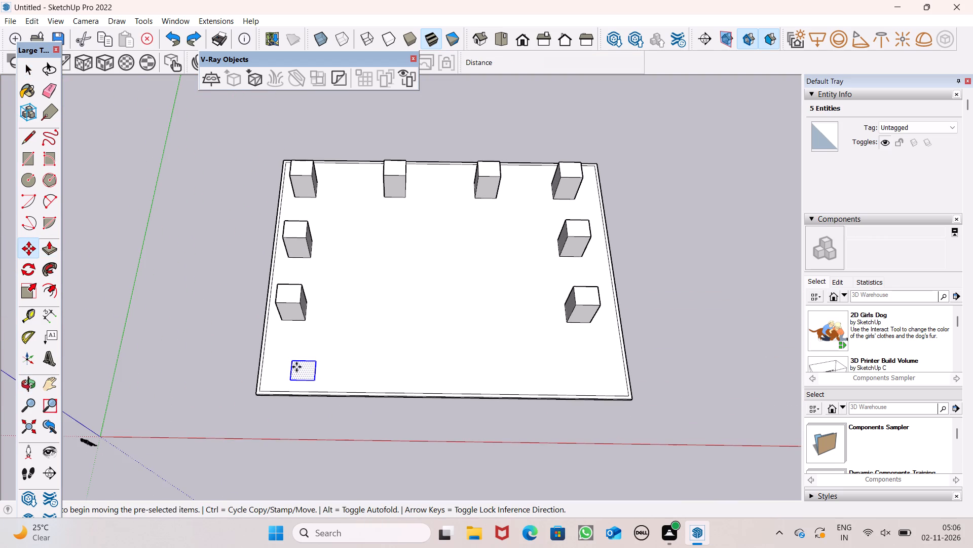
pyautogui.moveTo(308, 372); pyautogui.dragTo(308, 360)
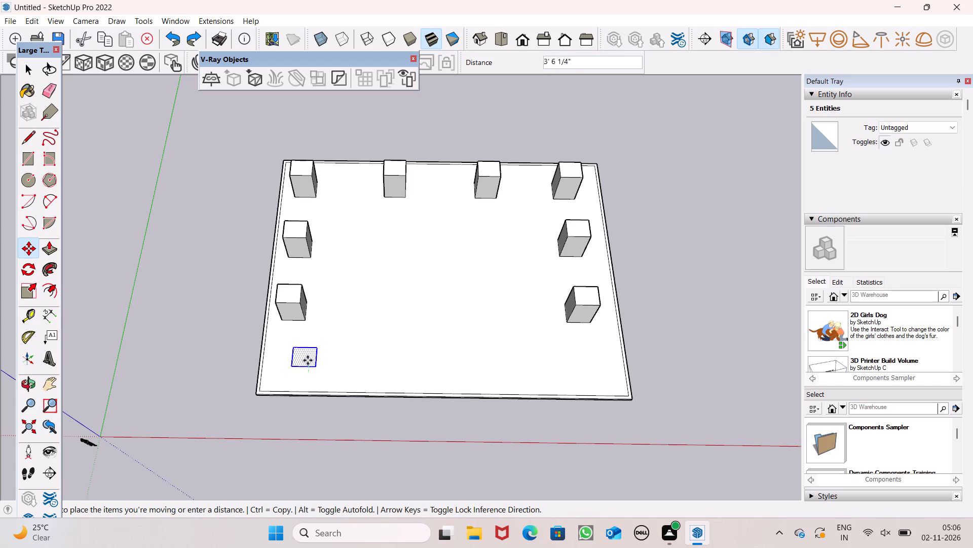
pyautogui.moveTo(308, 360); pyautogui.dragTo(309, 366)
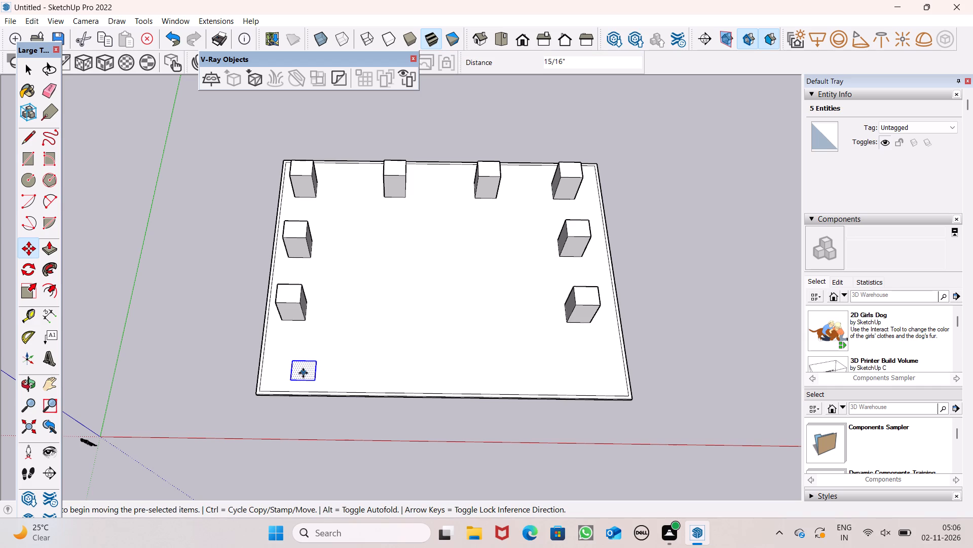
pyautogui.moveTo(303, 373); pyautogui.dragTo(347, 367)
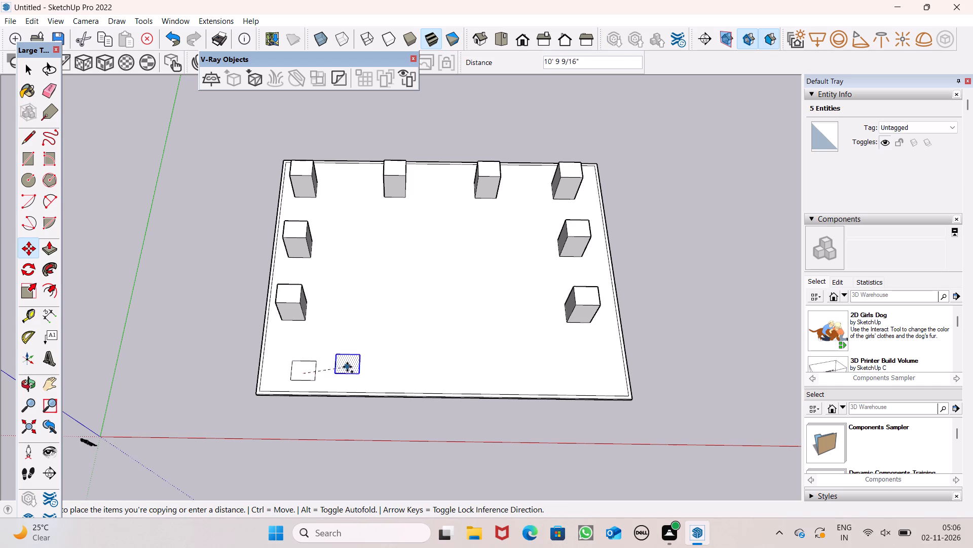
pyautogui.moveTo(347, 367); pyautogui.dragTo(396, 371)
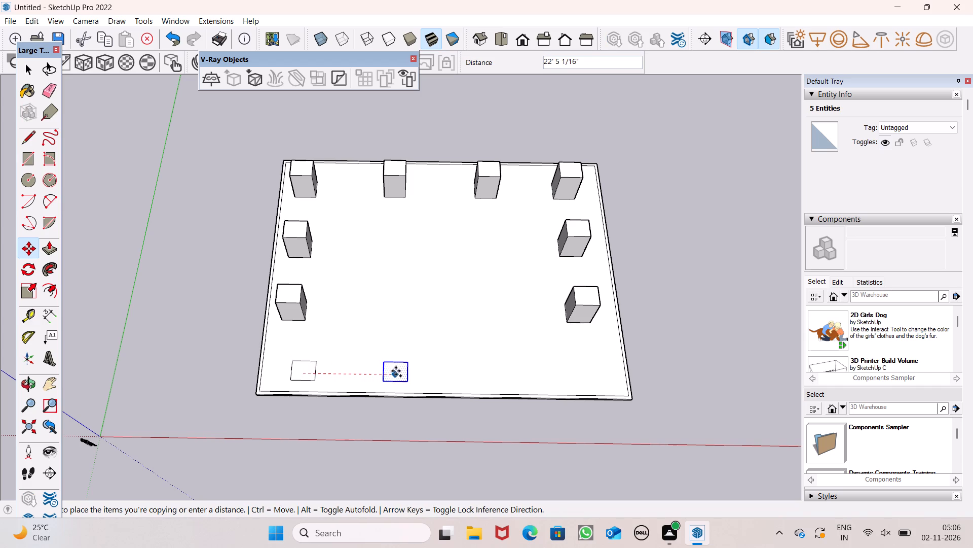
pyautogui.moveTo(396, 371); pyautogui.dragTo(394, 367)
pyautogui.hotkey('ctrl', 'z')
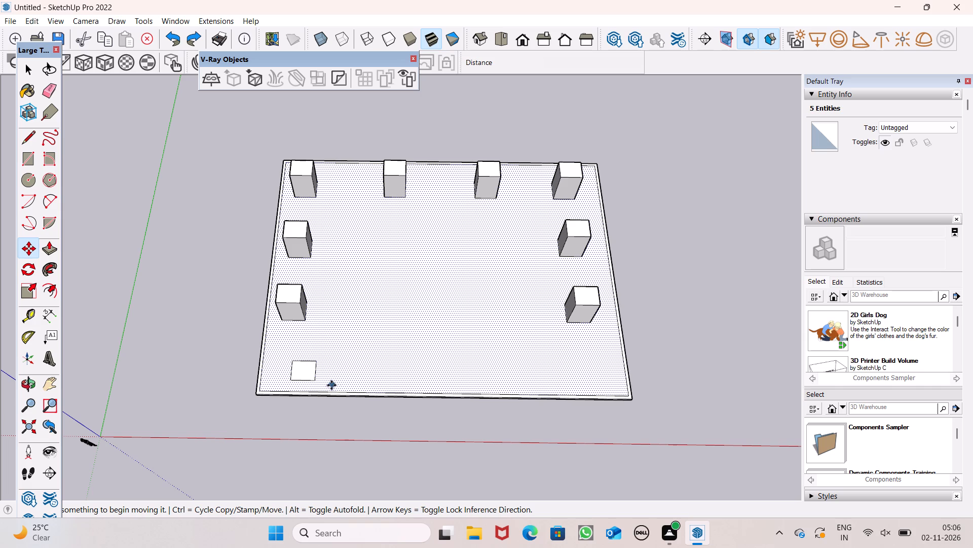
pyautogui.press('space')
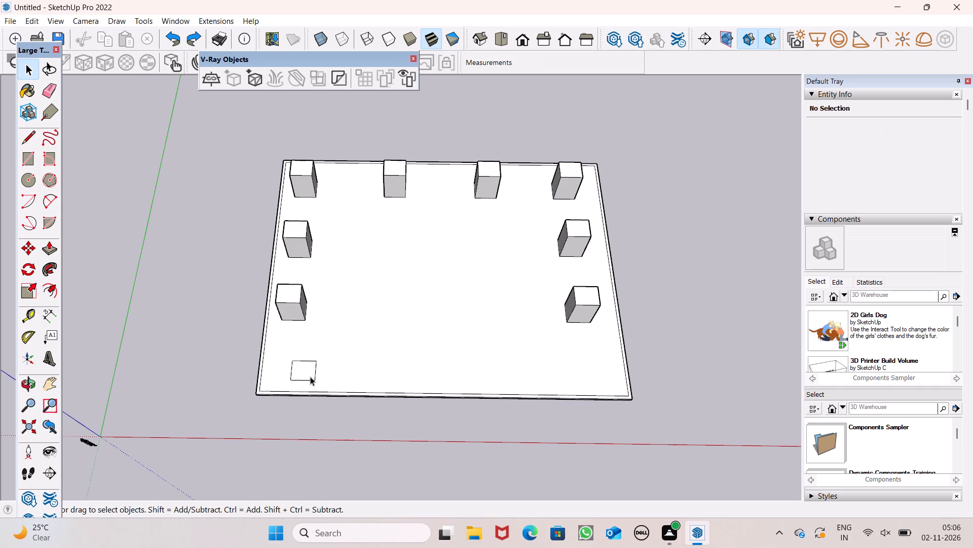
# Move the flat lower-left rectangle with its edges about 5' 5" diagonally inward from the slab's corner.
pyautogui.doubleClick(299, 372)
pyautogui.press('m')
pyautogui.press('Return')
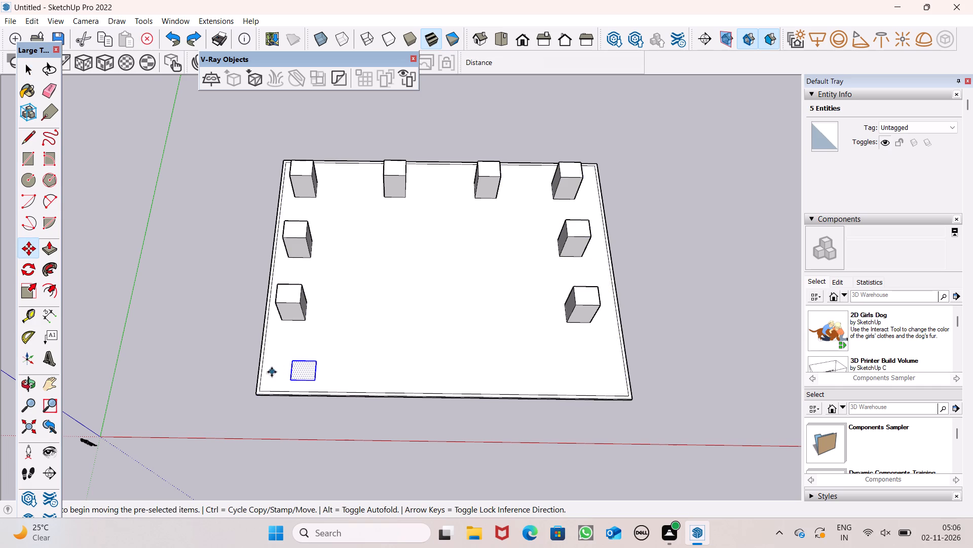
pyautogui.scroll(6, 334, 330)
pyautogui.moveTo(284, 398); pyautogui.dragTo(285, 396)
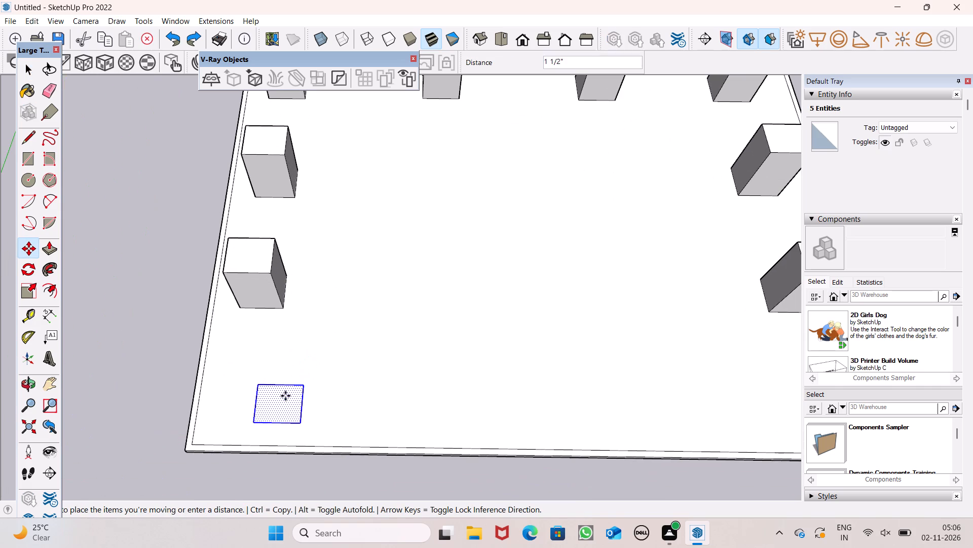
pyautogui.moveTo(285, 396); pyautogui.dragTo(317, 371)
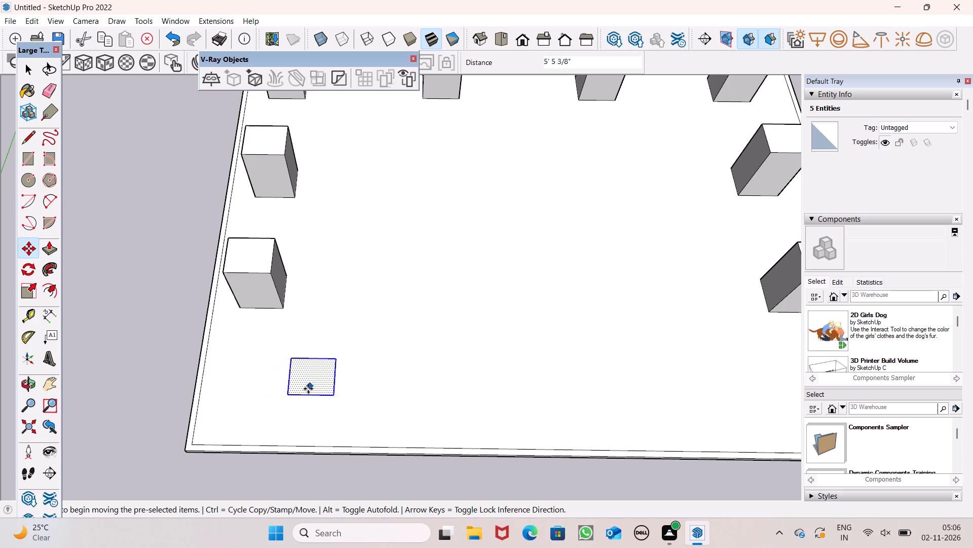
# Copy the lower-left rectangle along the slab's lower edge, and shift the copy farther right to widen the gap.
pyautogui.moveTo(311, 385); pyautogui.dragTo(405, 386)
pyautogui.scroll(-2, 260, 359)
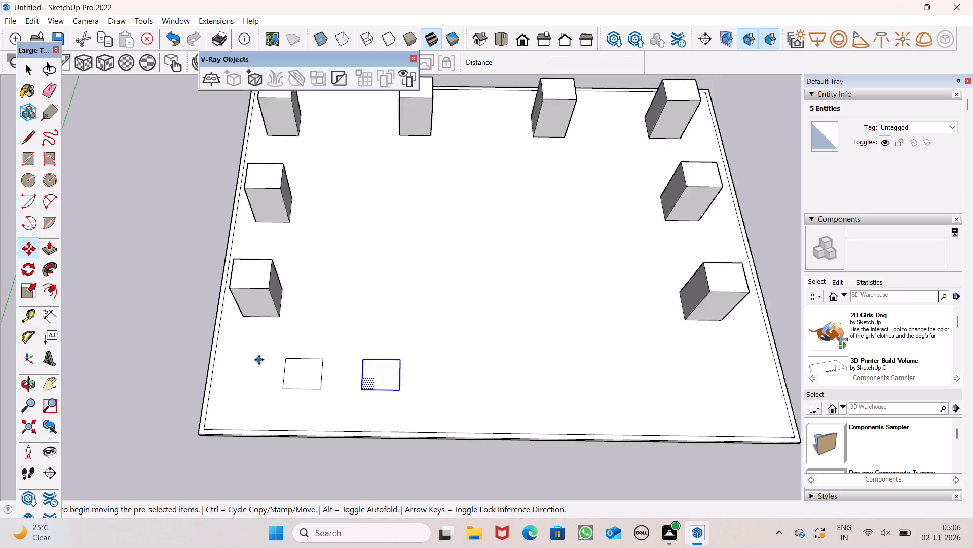
pyautogui.scroll(-5, 259, 360)
pyautogui.press('space')
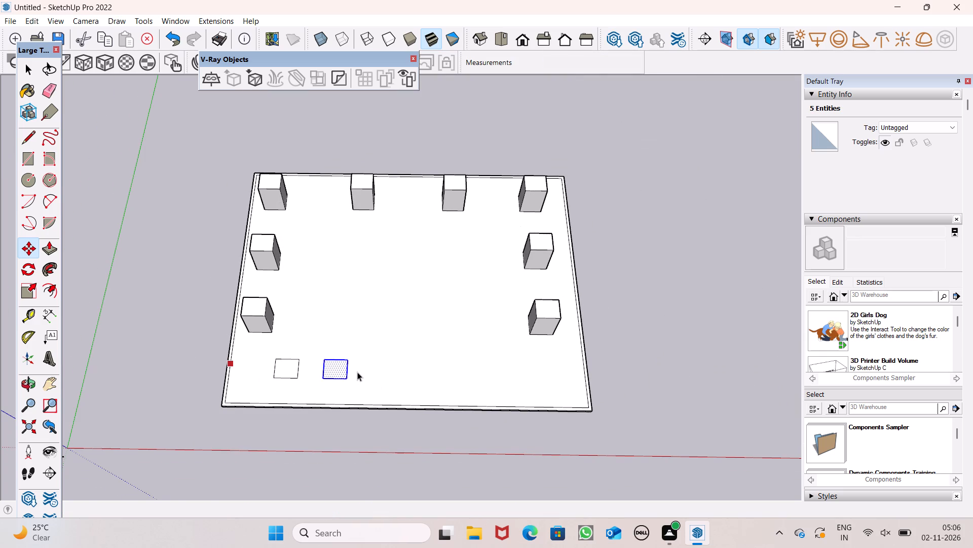
pyautogui.press('m')
pyautogui.press('Return')
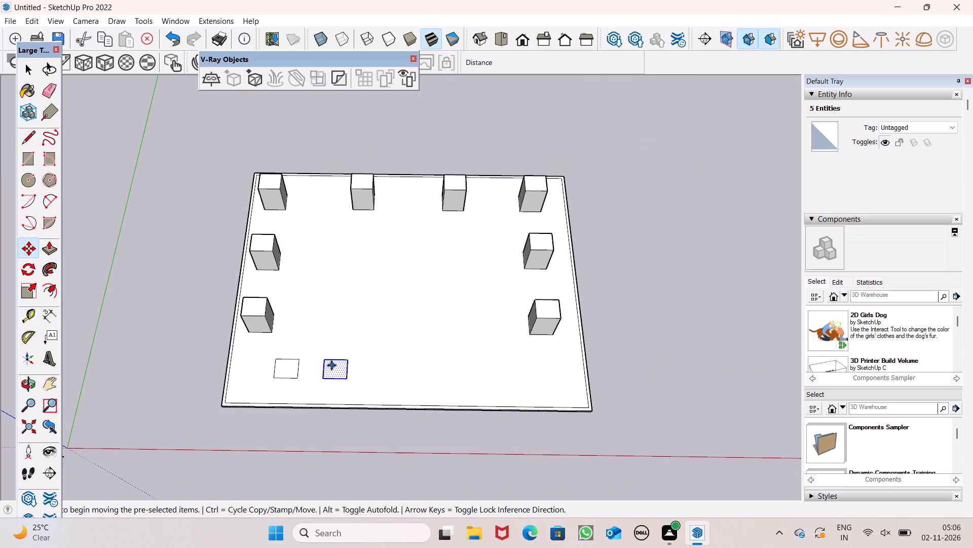
pyautogui.moveTo(335, 372); pyautogui.dragTo(356, 371)
pyautogui.press('space')
pyautogui.click(177, 382)
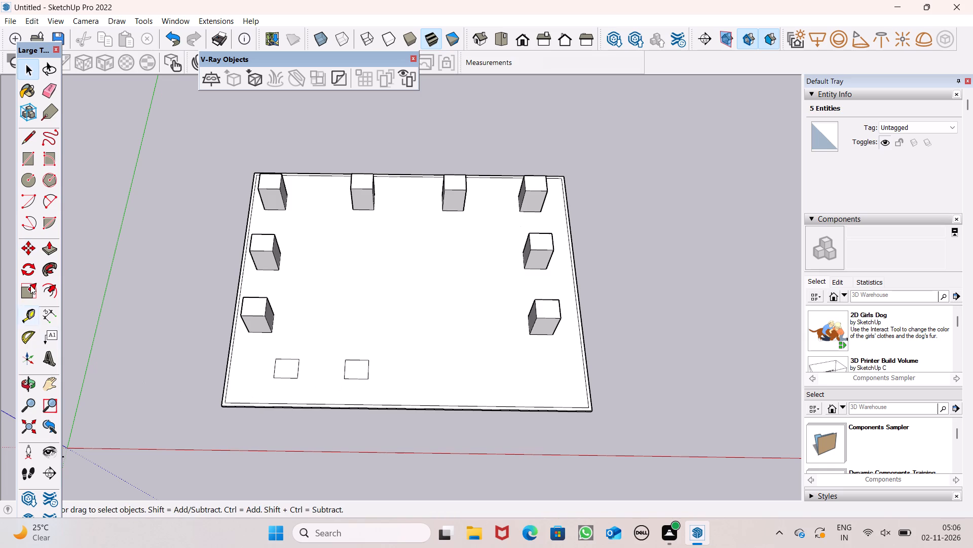
# Push/Pull the two flat rectangles near the slab's lower edge to the existing columns' 10' height.
pyautogui.click(48, 249)
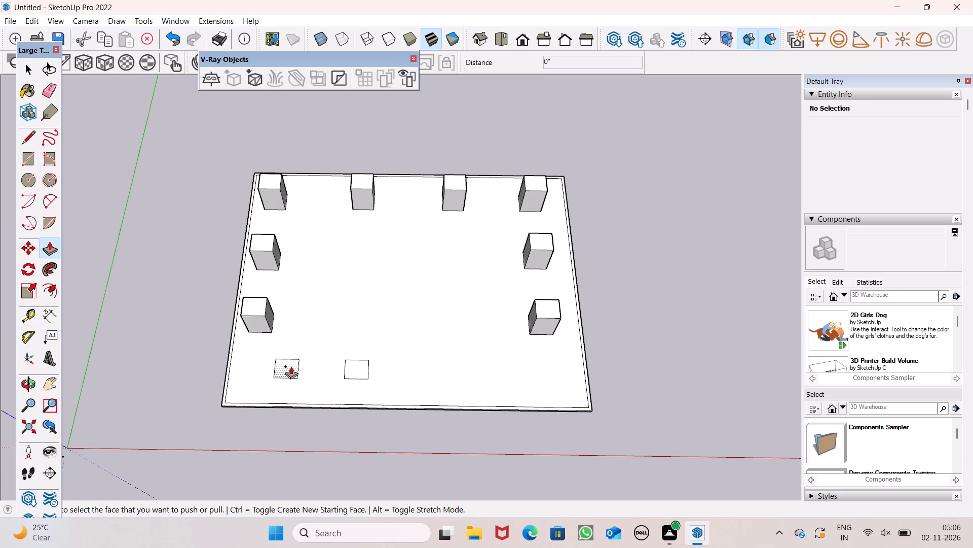
pyautogui.moveTo(292, 366); pyautogui.dragTo(264, 318)
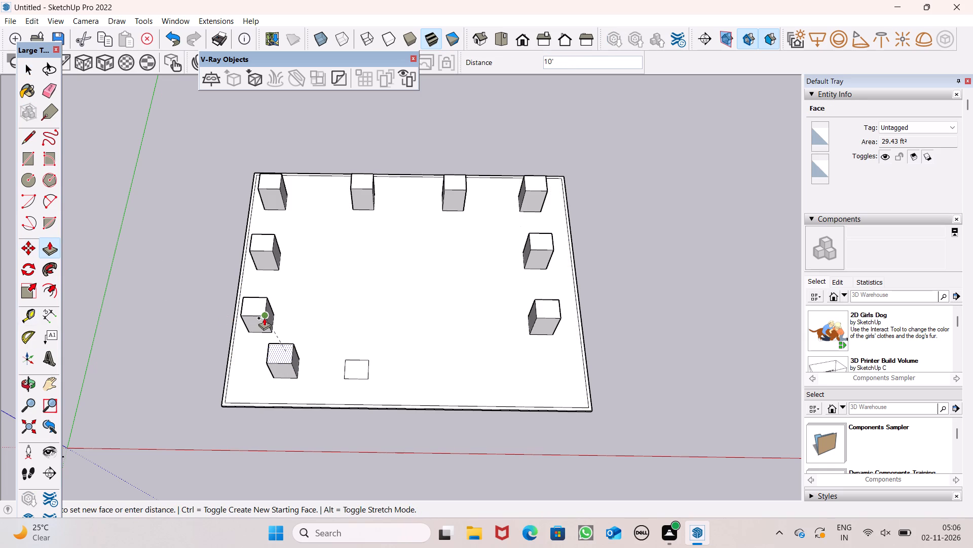
pyautogui.moveTo(264, 318); pyautogui.dragTo(265, 318)
pyautogui.moveTo(356, 369); pyautogui.dragTo(300, 361)
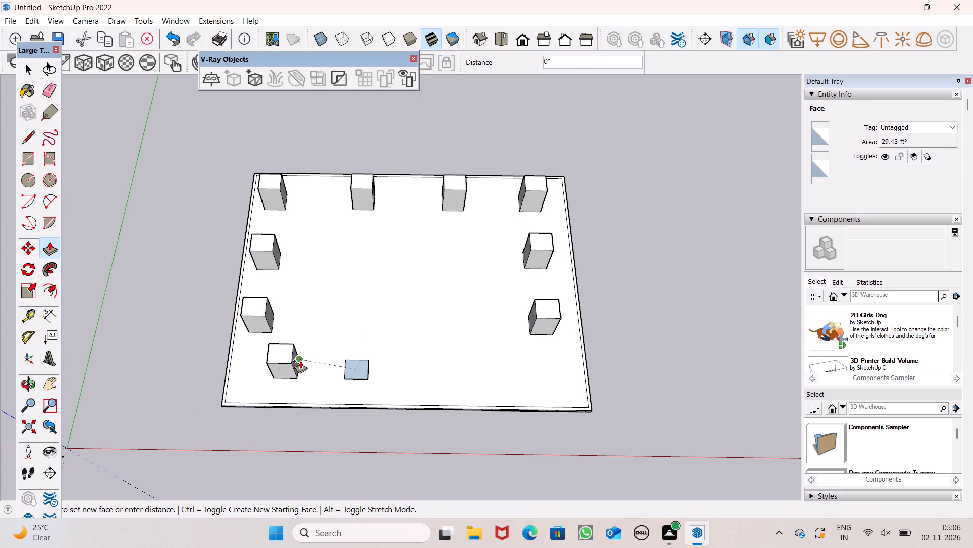
pyautogui.moveTo(300, 361); pyautogui.dragTo(290, 361)
pyautogui.press('space')
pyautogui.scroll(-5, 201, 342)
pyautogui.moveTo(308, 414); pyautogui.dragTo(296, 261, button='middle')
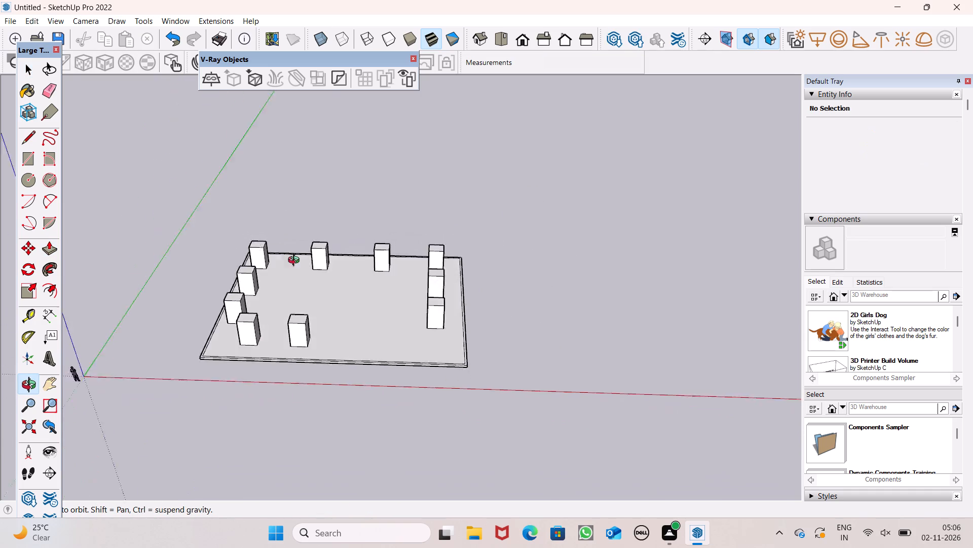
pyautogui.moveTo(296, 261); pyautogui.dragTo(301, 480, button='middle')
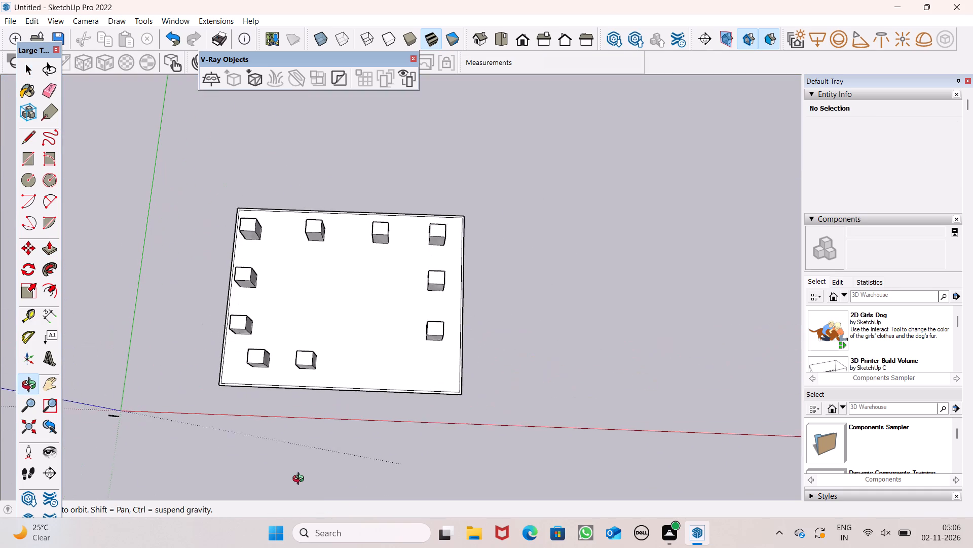
# Select the entire base slab with all its columns and make it a single group.
pyautogui.moveTo(301, 480); pyautogui.dragTo(304, 486, button='middle')
pyautogui.tripleClick(362, 351)
pyautogui.click(362, 351)
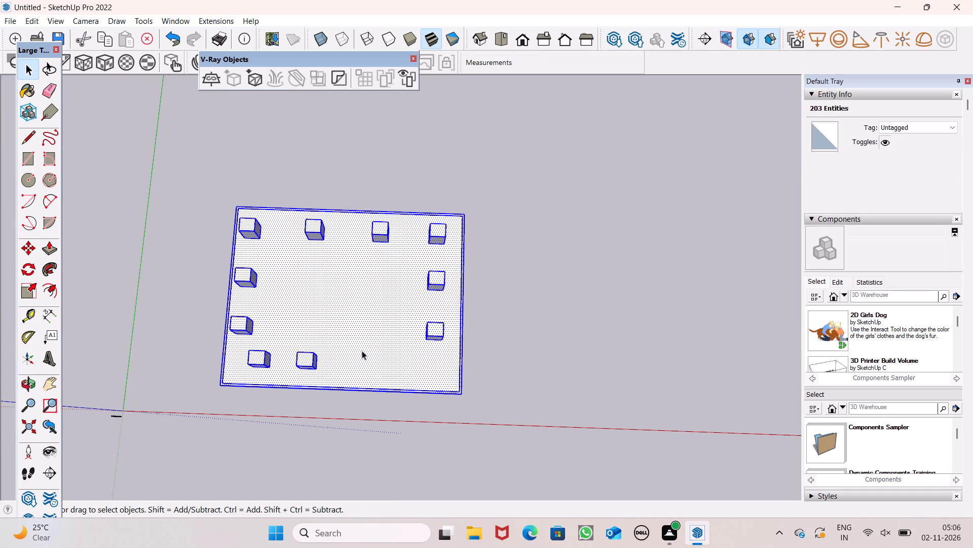
pyautogui.rightClick(362, 351)
pyautogui.click(385, 210)
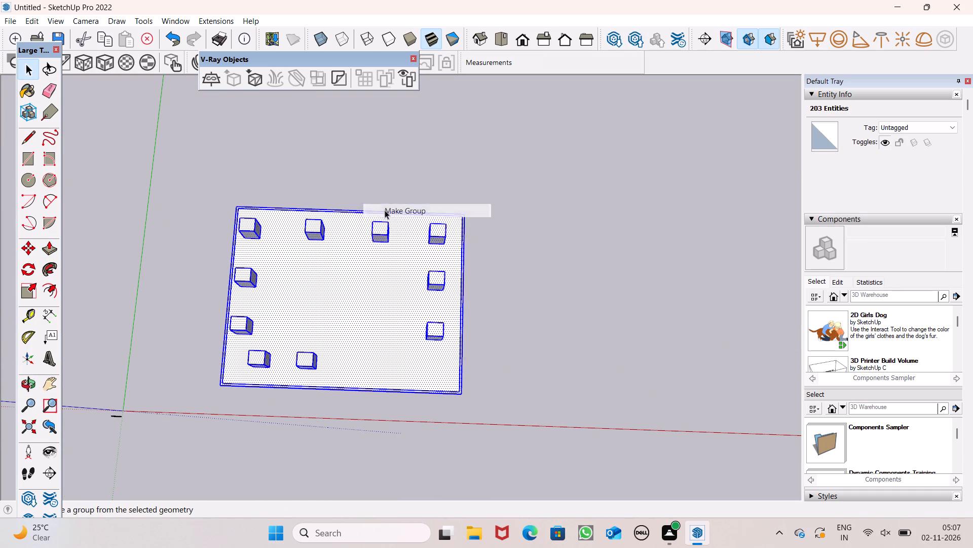
pyautogui.click(504, 236)
# Draw a rectangle about 78' by 55' over the column tops, from the back-left column's outer corner to the front-right.
pyautogui.scroll(-2, 420, 270)
pyautogui.moveTo(463, 357); pyautogui.dragTo(467, 325, button='middle')
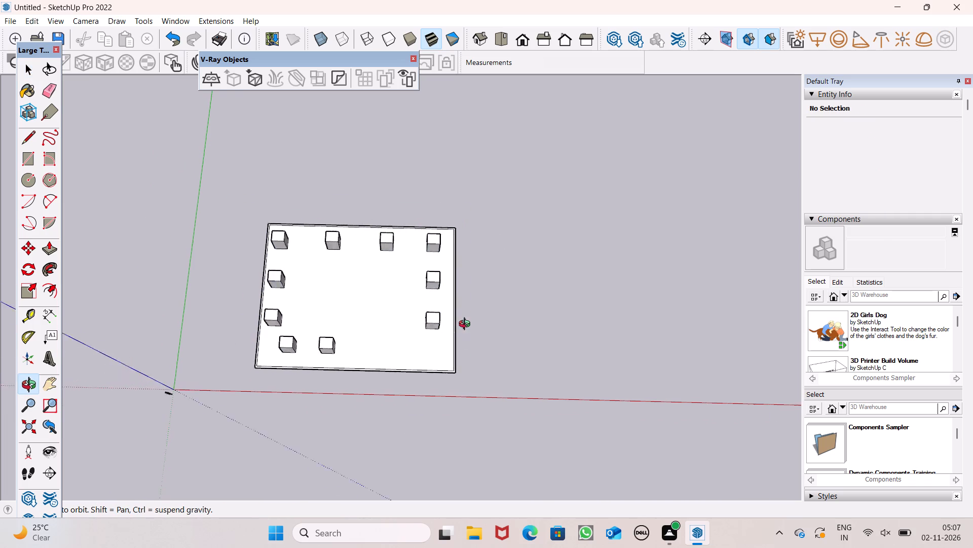
pyautogui.moveTo(467, 325); pyautogui.dragTo(475, 271, button='middle')
pyautogui.moveTo(475, 271); pyautogui.dragTo(494, 242, button='middle')
pyautogui.moveTo(493, 257); pyautogui.dragTo(470, 288, button='middle')
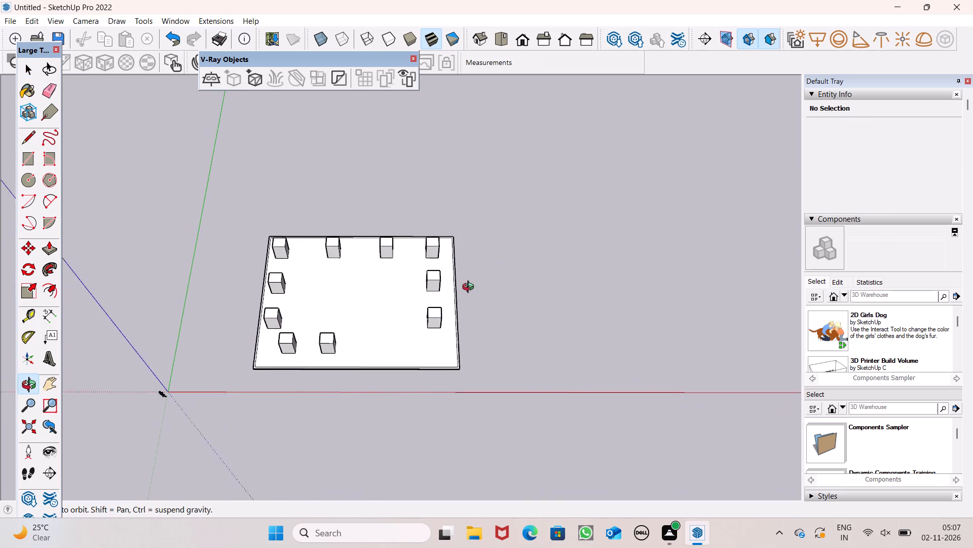
pyautogui.moveTo(470, 288); pyautogui.dragTo(466, 300, button='middle')
pyautogui.click(307, 305)
pyautogui.click(509, 289)
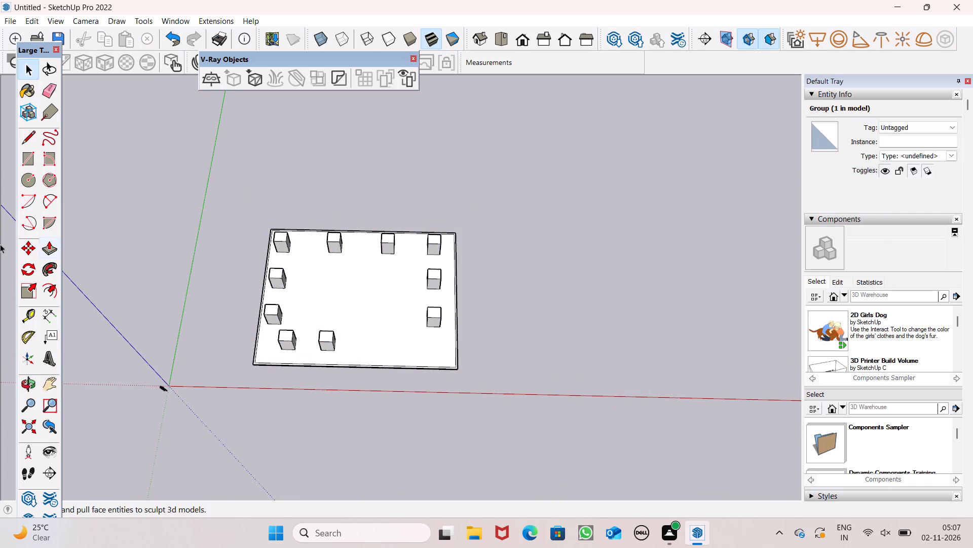
pyautogui.click(25, 162)
pyautogui.scroll(4, 217, 224)
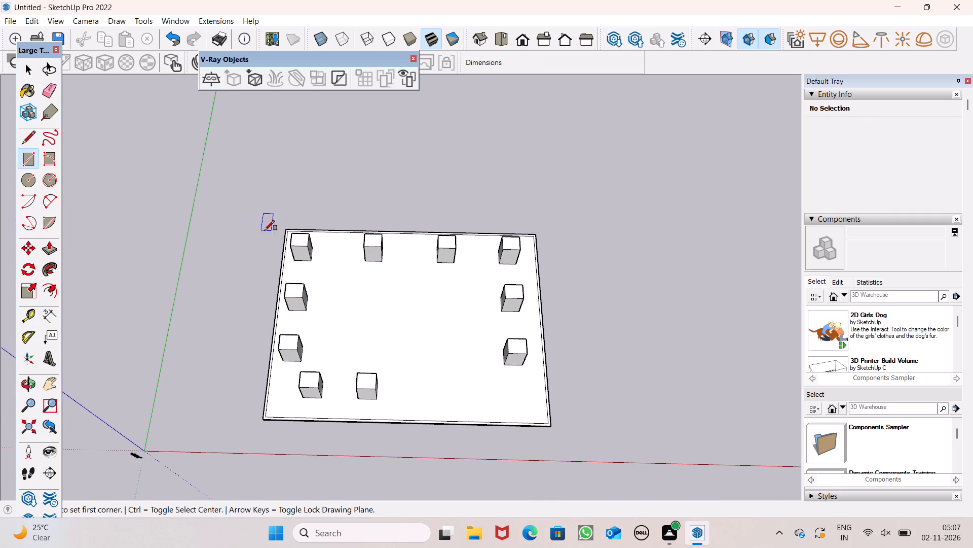
pyautogui.click(295, 233)
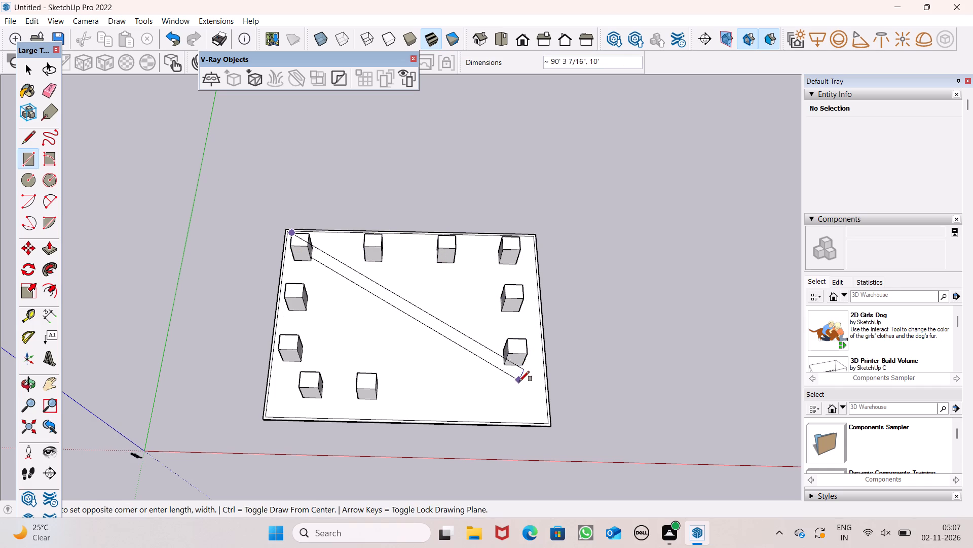
pyautogui.moveTo(462, 300); pyautogui.dragTo(465, 451, button='middle')
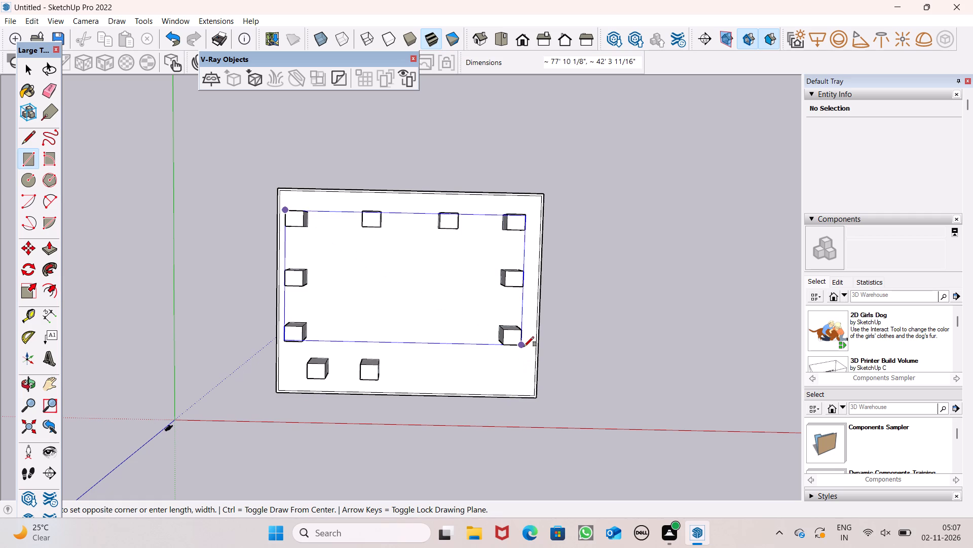
pyautogui.click(522, 384)
pyautogui.scroll(-1, 456, 367)
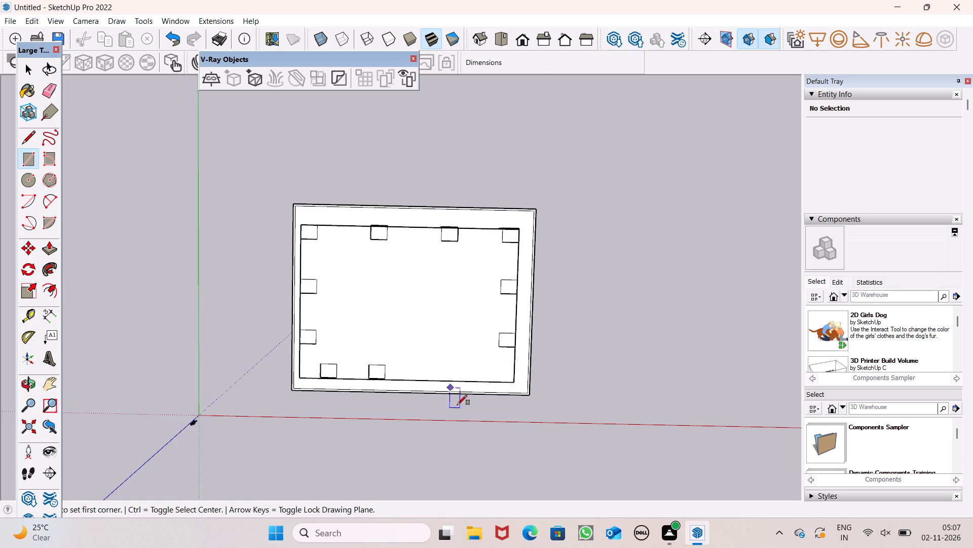
# Examine how the flat roof rectangle sits on the columns from several sides.
pyautogui.press('space')
pyautogui.moveTo(468, 415); pyautogui.dragTo(523, 176, button='middle')
pyautogui.moveTo(405, 327); pyautogui.dragTo(436, 210, button='middle')
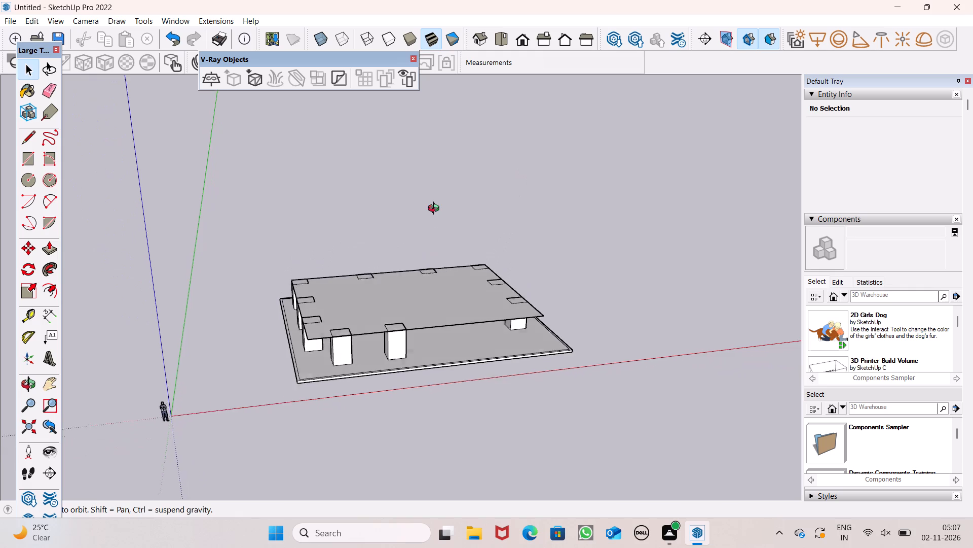
pyautogui.scroll(1, 436, 205)
pyautogui.moveTo(436, 210); pyautogui.dragTo(436, 205, button='middle')
pyautogui.scroll(9, 367, 314)
pyautogui.doubleClick(352, 347)
pyautogui.scroll(-6, 263, 309)
pyautogui.scroll(-4, 171, 294)
pyautogui.moveTo(289, 315); pyautogui.dragTo(271, 303, button='middle')
pyautogui.press('space')
pyautogui.click(318, 395)
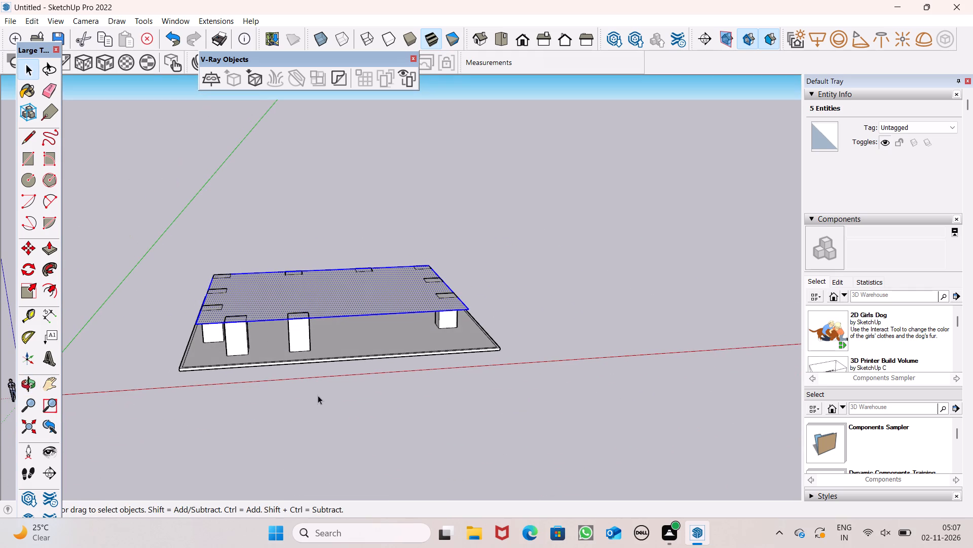
pyautogui.moveTo(256, 331); pyautogui.dragTo(481, 353, button='middle')
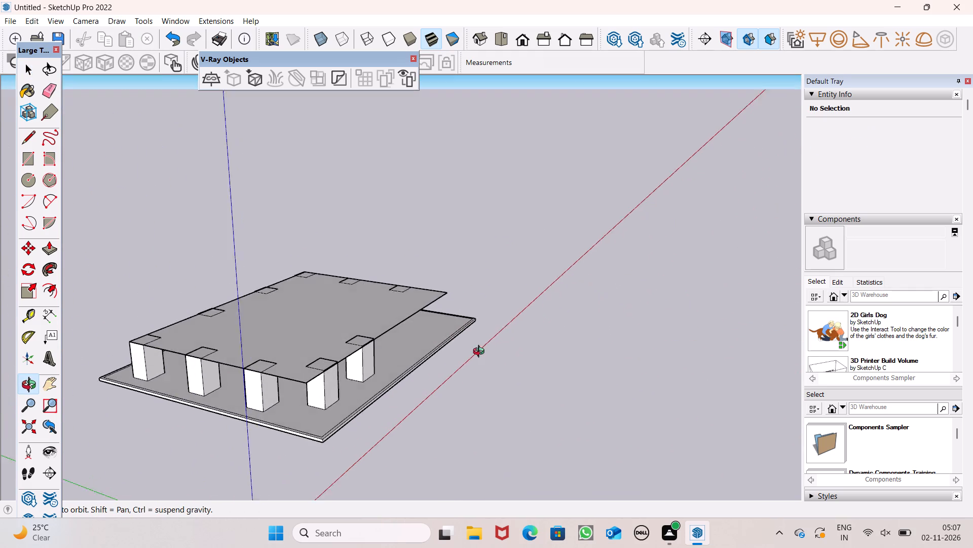
pyautogui.moveTo(481, 353); pyautogui.dragTo(207, 399, button='middle')
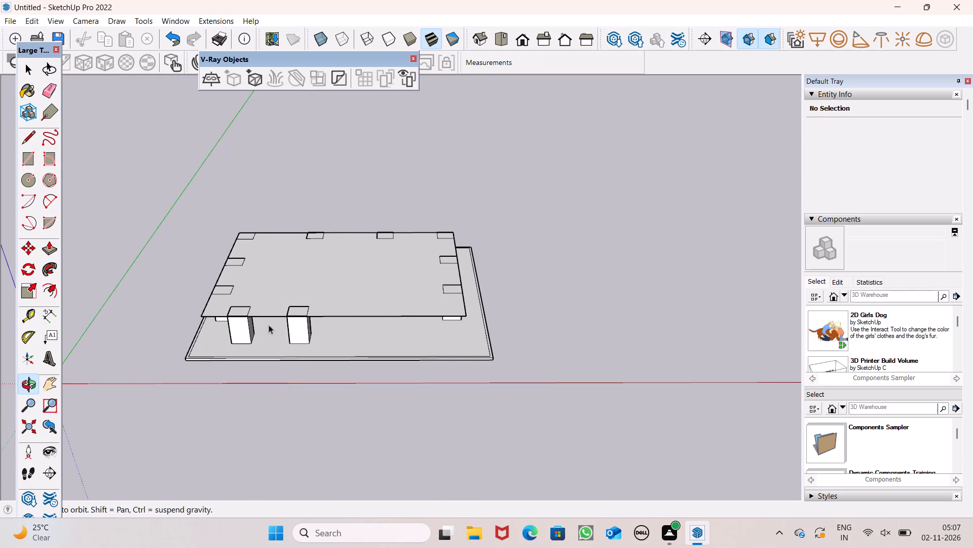
pyautogui.doubleClick(269, 281)
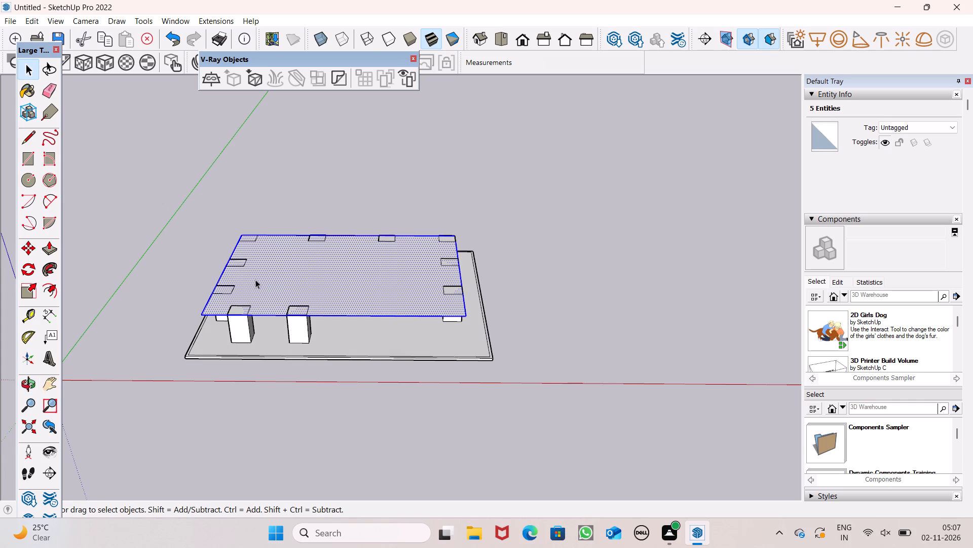
pyautogui.click(170, 292)
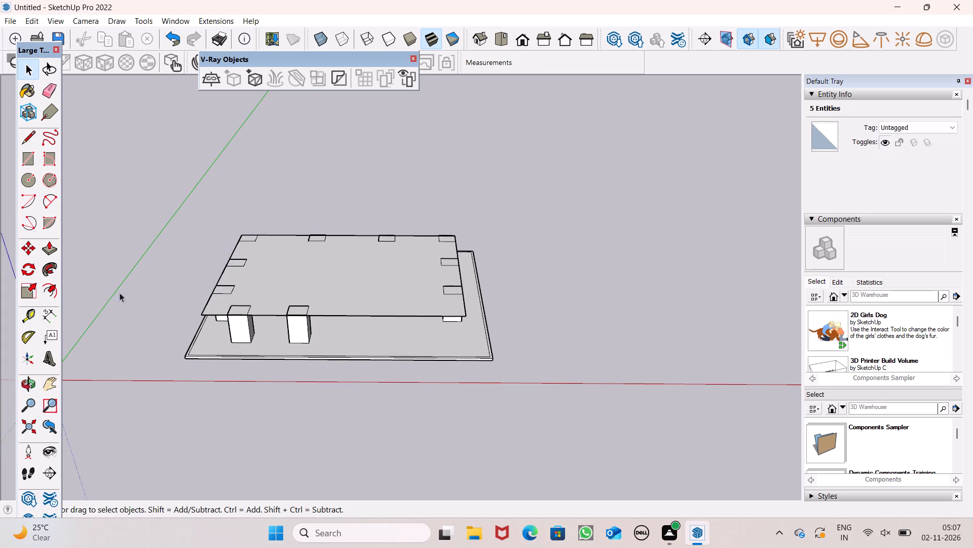
# Push/Pull the flat roof rectangle upward to a thickness of 1'.
pyautogui.click(54, 248)
pyautogui.scroll(3, 163, 265)
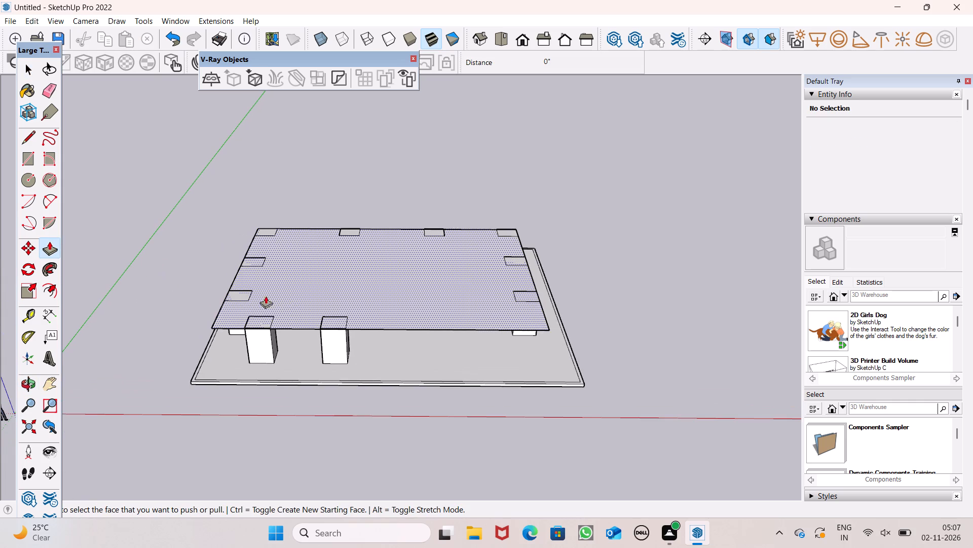
pyautogui.moveTo(292, 304); pyautogui.dragTo(291, 295)
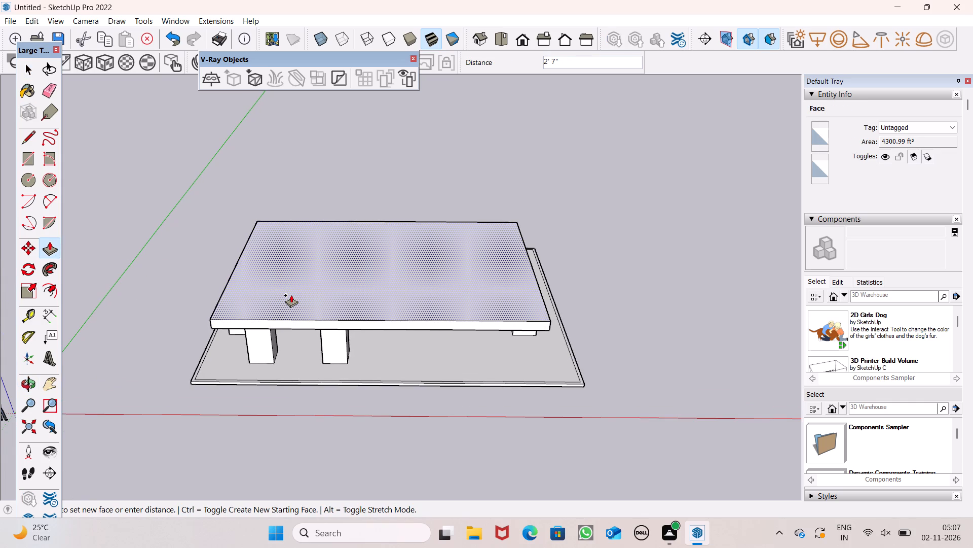
pyautogui.moveTo(291, 295); pyautogui.dragTo(290, 293)
pyautogui.write("1'")
pyautogui.press('Return')
# Pull the roof slab's short edge nearest the origin outward about 2', and the adjoining front long edge about 1'.
pyautogui.moveTo(176, 318); pyautogui.dragTo(377, 279, button='middle')
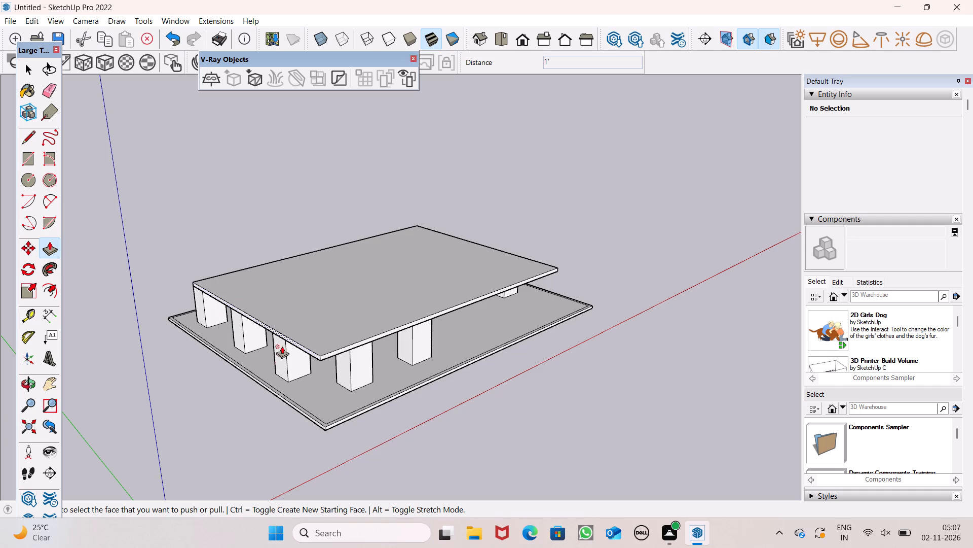
pyautogui.scroll(7, 287, 362)
pyautogui.moveTo(340, 349); pyautogui.dragTo(338, 352)
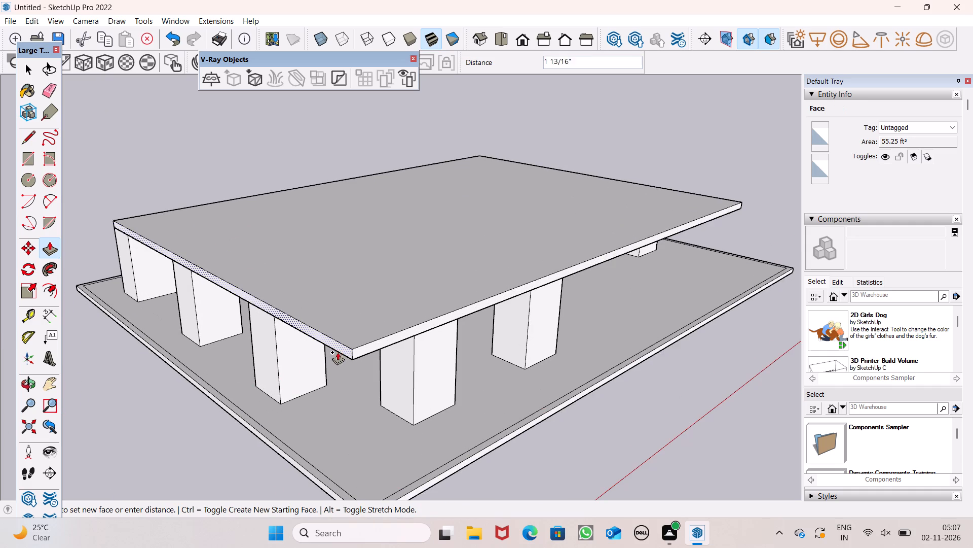
pyautogui.moveTo(338, 352); pyautogui.dragTo(333, 359)
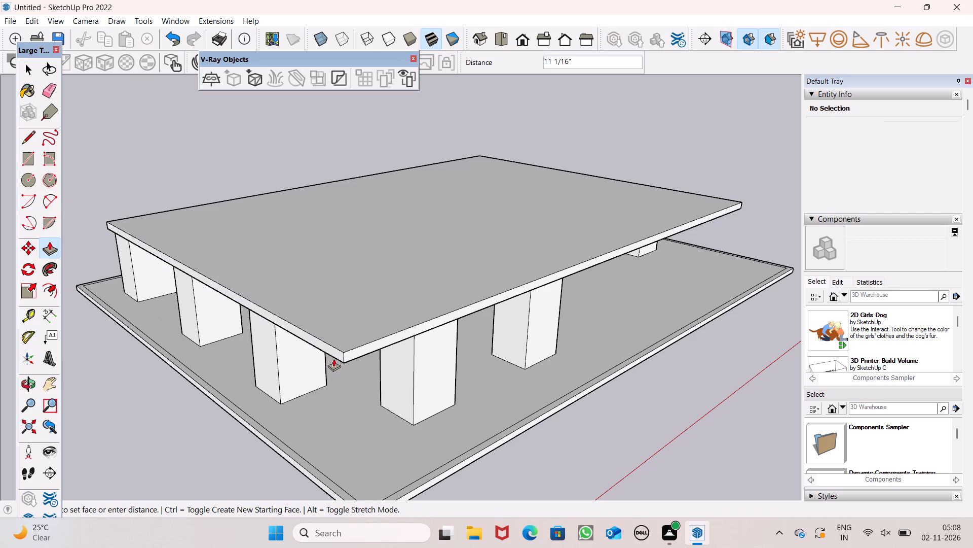
pyautogui.moveTo(333, 359); pyautogui.dragTo(322, 365)
pyautogui.moveTo(337, 361); pyautogui.dragTo(343, 365)
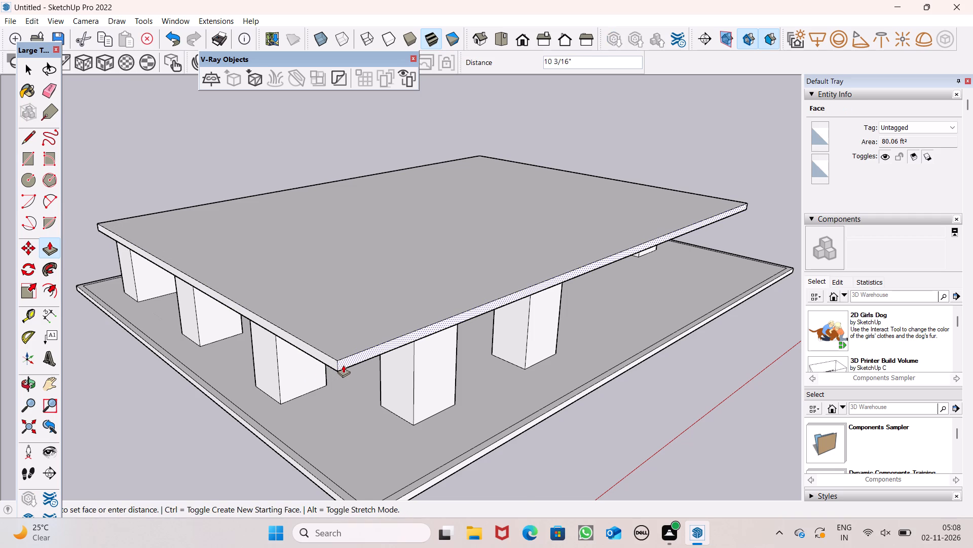
pyautogui.moveTo(343, 365); pyautogui.dragTo(344, 365)
# Pull the roof slab's long edge above the four-column row outward about 4' 10", and extend it about 1' 9" more.
pyautogui.scroll(-3, 346, 368)
pyautogui.moveTo(336, 380); pyautogui.dragTo(530, 245, button='middle')
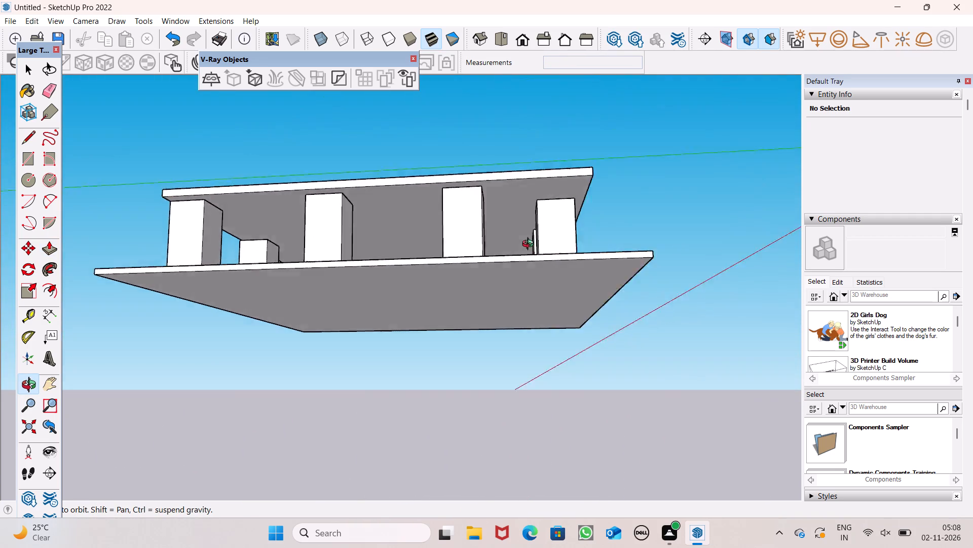
pyautogui.moveTo(530, 245); pyautogui.dragTo(679, 367, button='middle')
pyautogui.moveTo(260, 321); pyautogui.dragTo(383, 333, button='middle')
pyautogui.scroll(1, 262, 323)
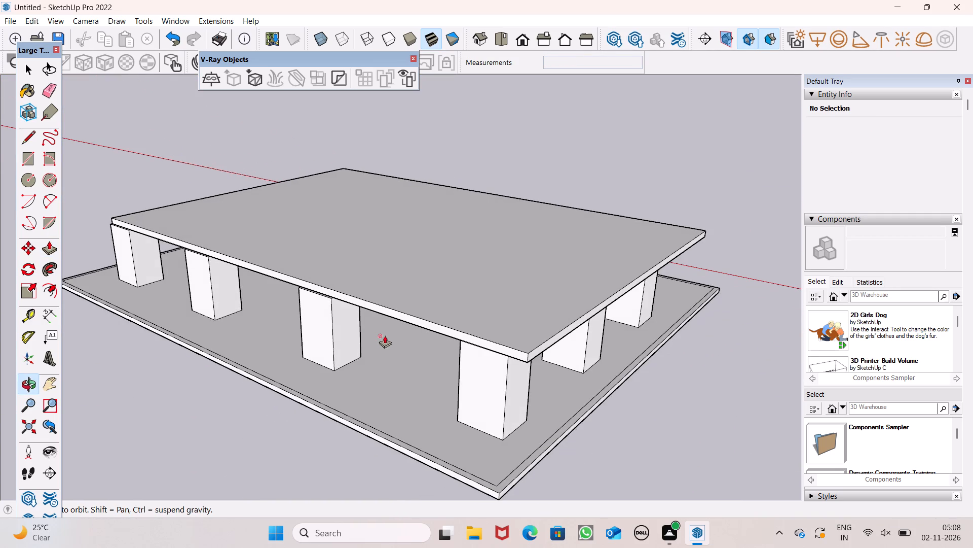
pyautogui.moveTo(381, 306); pyautogui.dragTo(371, 312)
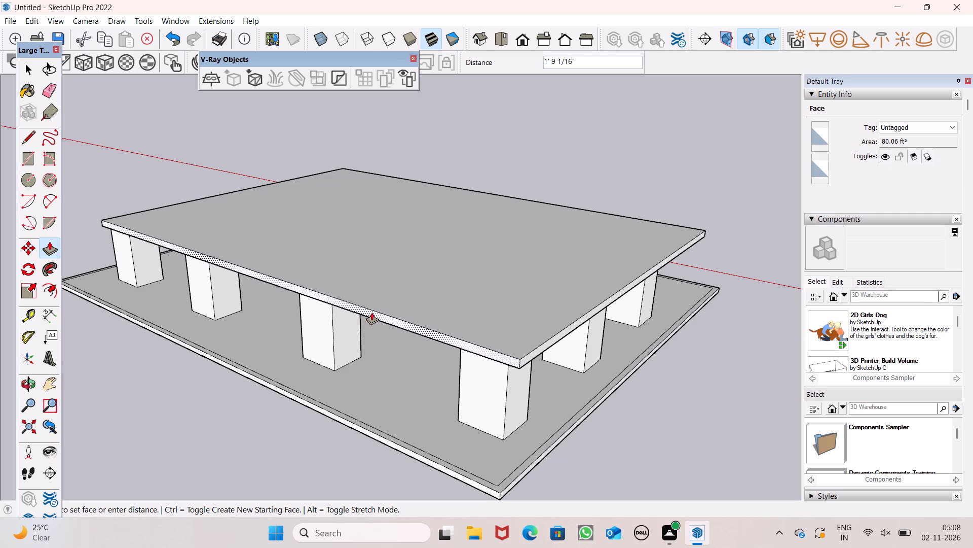
pyautogui.moveTo(371, 312); pyautogui.dragTo(355, 324)
pyautogui.scroll(-5, 257, 321)
pyautogui.moveTo(398, 364); pyautogui.dragTo(399, 364, button='middle')
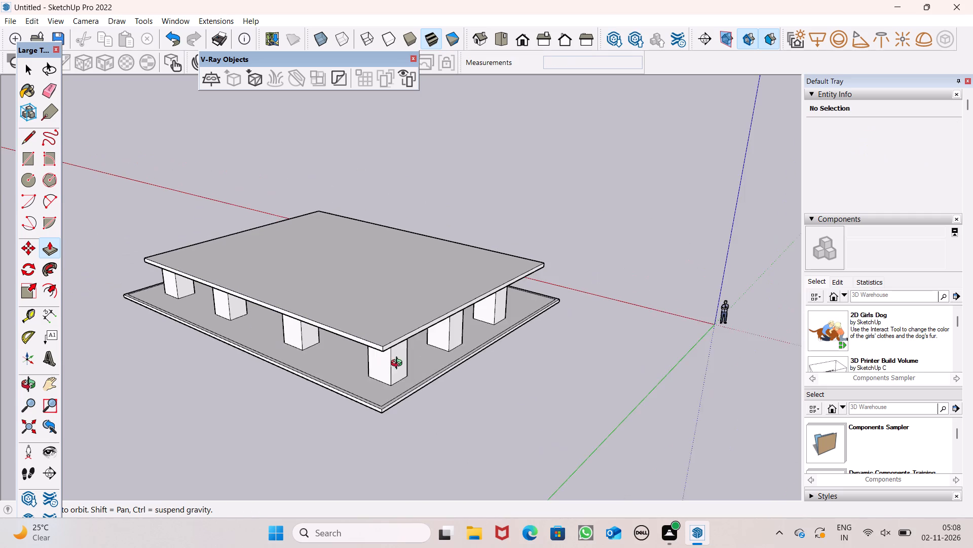
pyautogui.moveTo(399, 364); pyautogui.dragTo(411, 427, button='middle')
pyautogui.scroll(1, 412, 427)
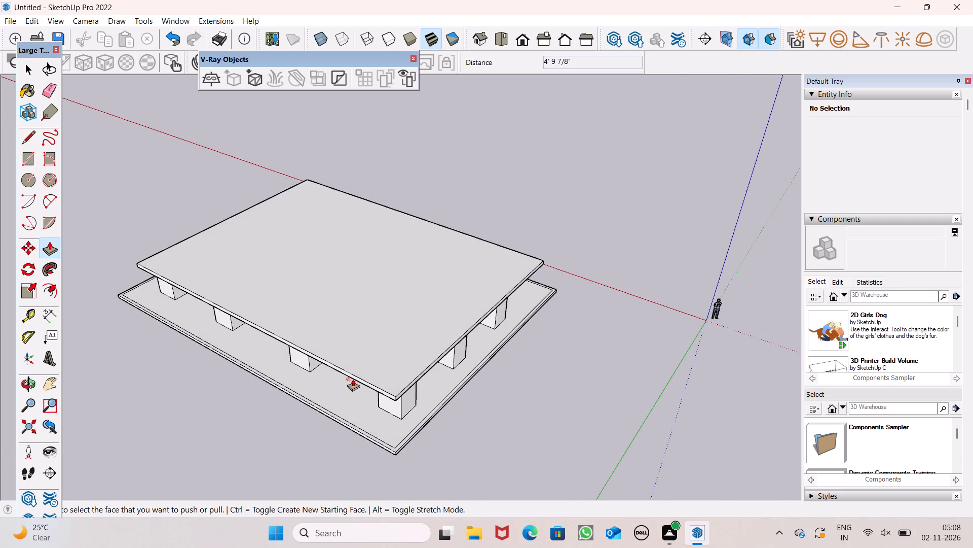
pyautogui.moveTo(353, 376); pyautogui.dragTo(349, 384)
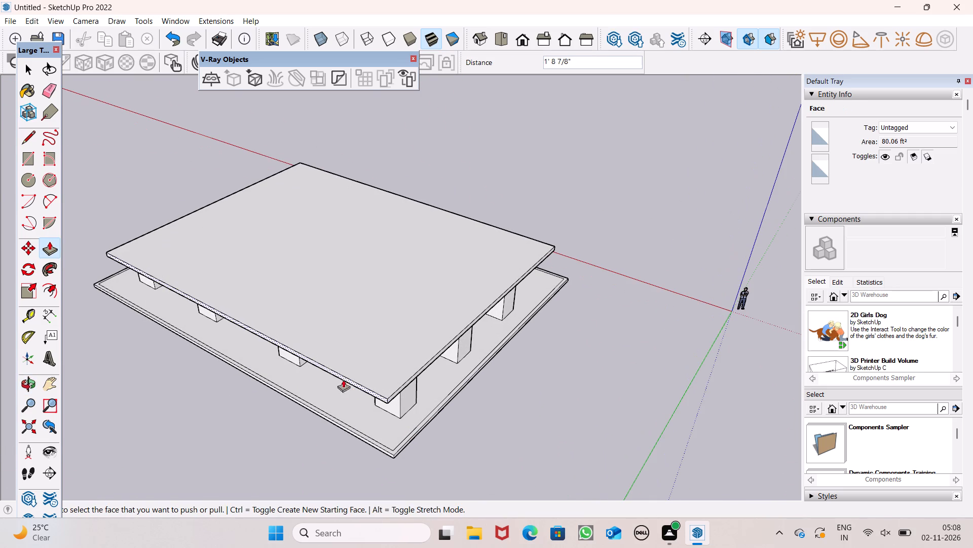
# Pull the roof slab's remaining short edge, above the three-column side, outward about 1' 7".
pyautogui.scroll(-1, 335, 356)
pyautogui.moveTo(429, 393); pyautogui.dragTo(156, 235, button='middle')
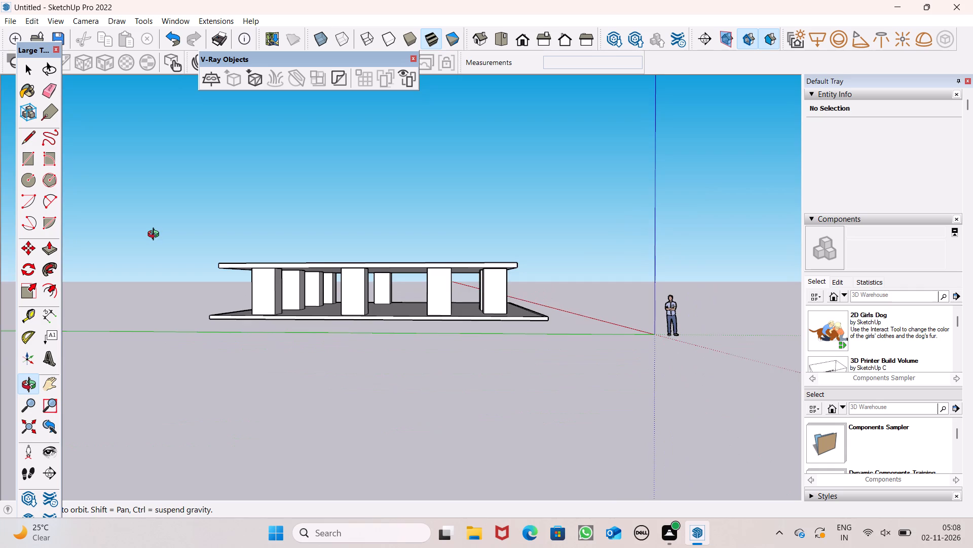
pyautogui.moveTo(156, 235); pyautogui.dragTo(0, 226, button='middle')
pyautogui.moveTo(486, 318); pyautogui.dragTo(209, 280, button='middle')
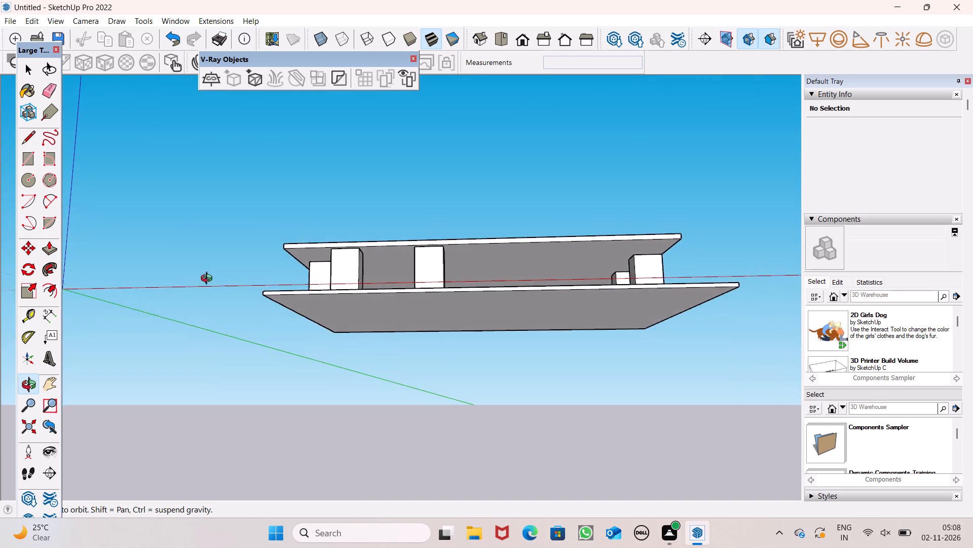
pyautogui.moveTo(209, 280); pyautogui.dragTo(47, 471, button='middle')
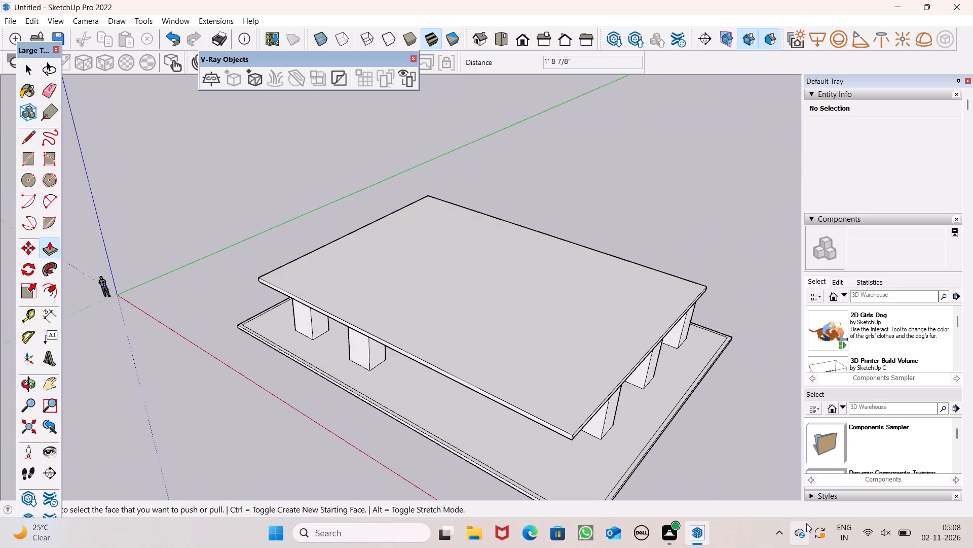
pyautogui.scroll(-3, 8, 216)
pyautogui.scroll(3, 491, 379)
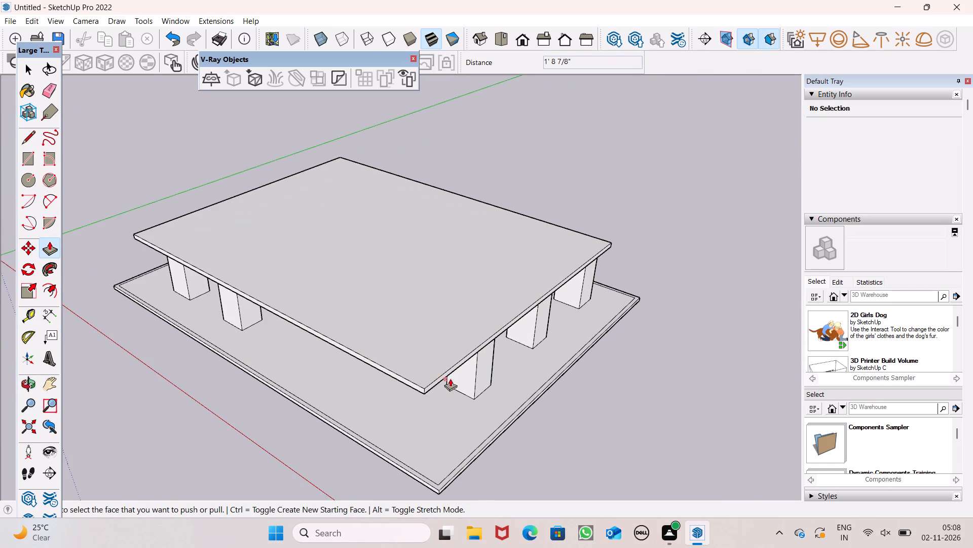
pyautogui.moveTo(445, 375); pyautogui.dragTo(454, 379)
# Push/Pull the roof slab's top face up by 1'.
pyautogui.scroll(-2, 381, 353)
pyautogui.moveTo(257, 345); pyautogui.dragTo(473, 193, button='middle')
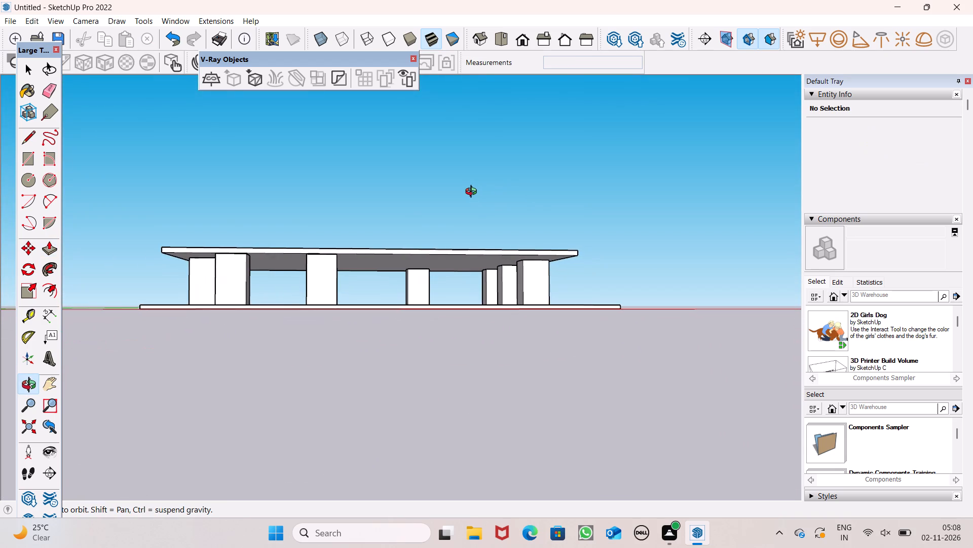
pyautogui.moveTo(473, 193); pyautogui.dragTo(449, 235, button='middle')
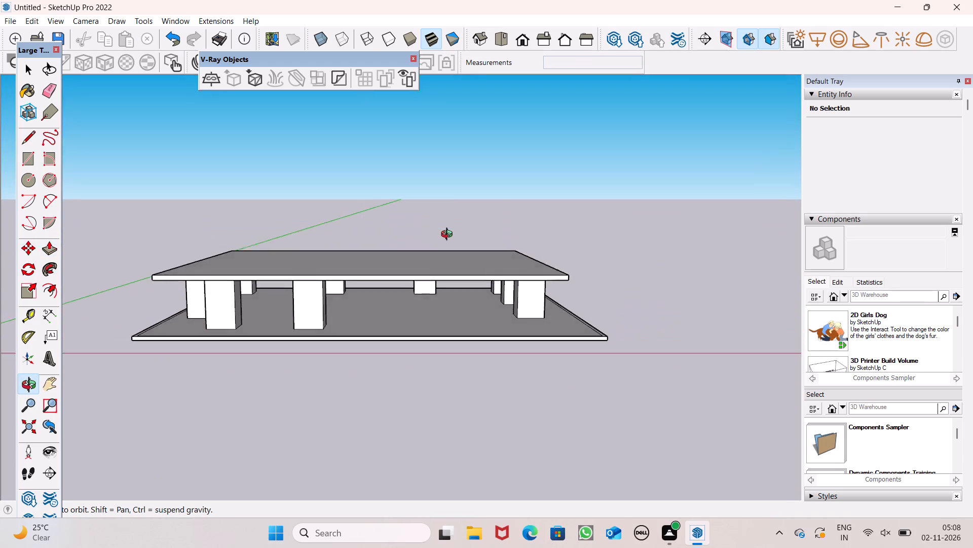
pyautogui.moveTo(449, 235); pyautogui.dragTo(474, 319, button='middle')
pyautogui.scroll(5, 278, 318)
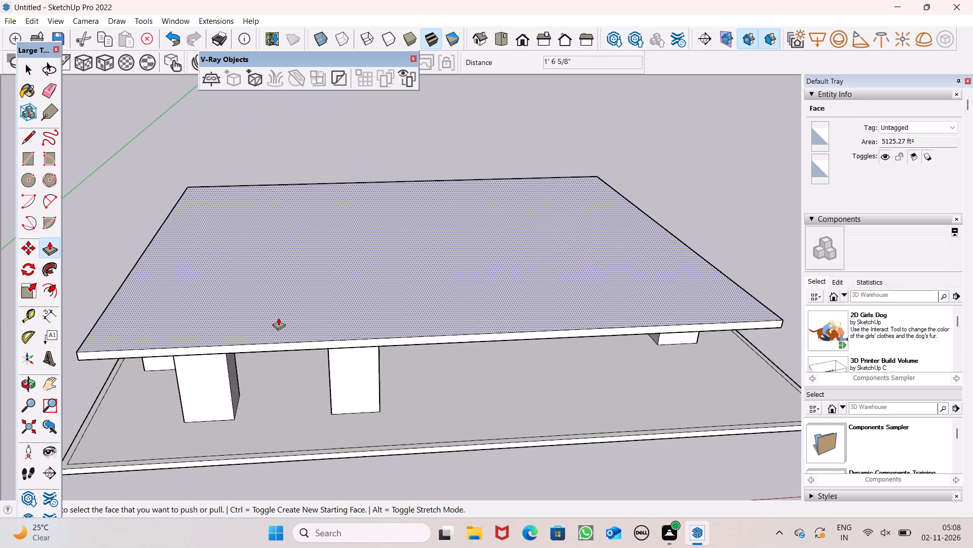
pyautogui.moveTo(278, 318); pyautogui.dragTo(270, 275)
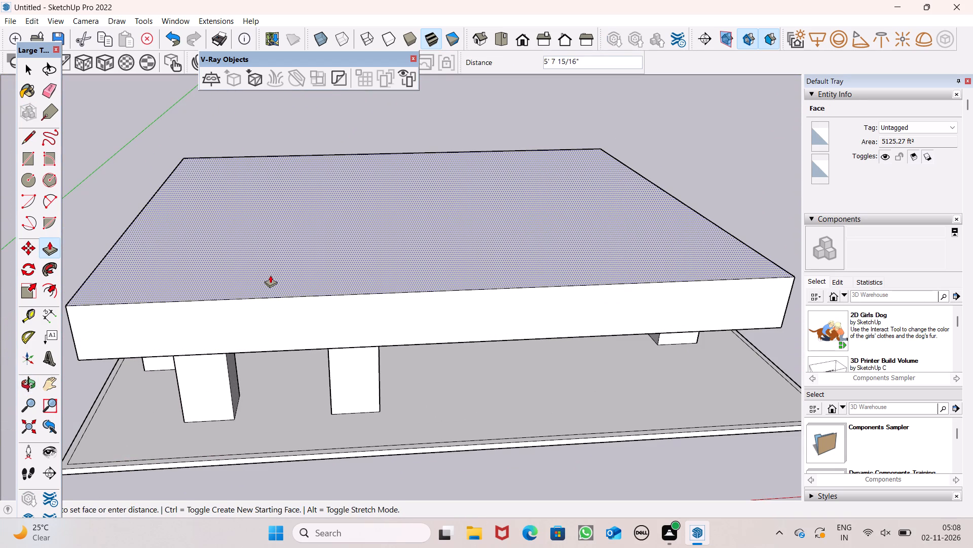
pyautogui.moveTo(270, 275); pyautogui.dragTo(270, 275)
pyautogui.write("1'")
pyautogui.press('Return')
pyautogui.press('space')
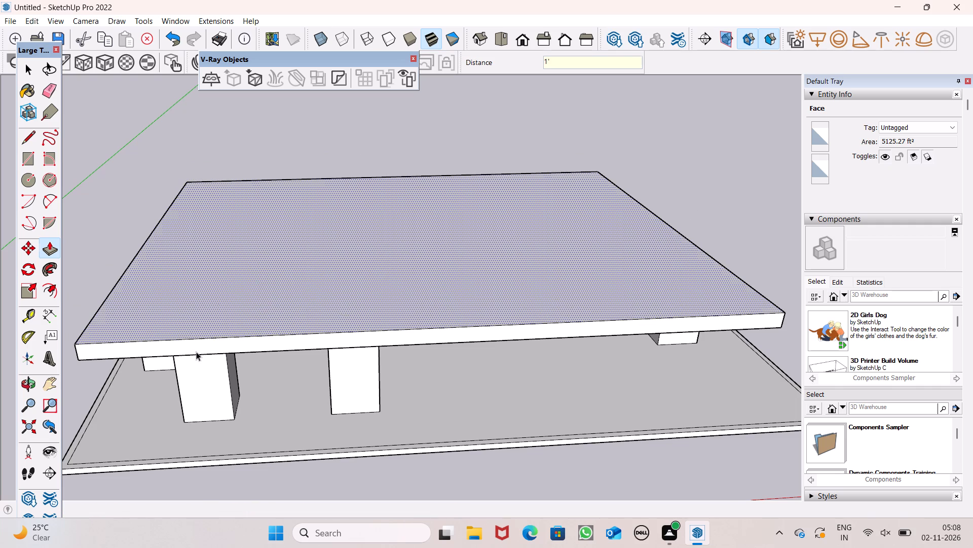
# Examine the roof slab, columns and base from above, from the side and from below.
pyautogui.moveTo(198, 350); pyautogui.dragTo(217, 236, button='middle')
pyautogui.moveTo(379, 332); pyautogui.dragTo(386, 373, button='middle')
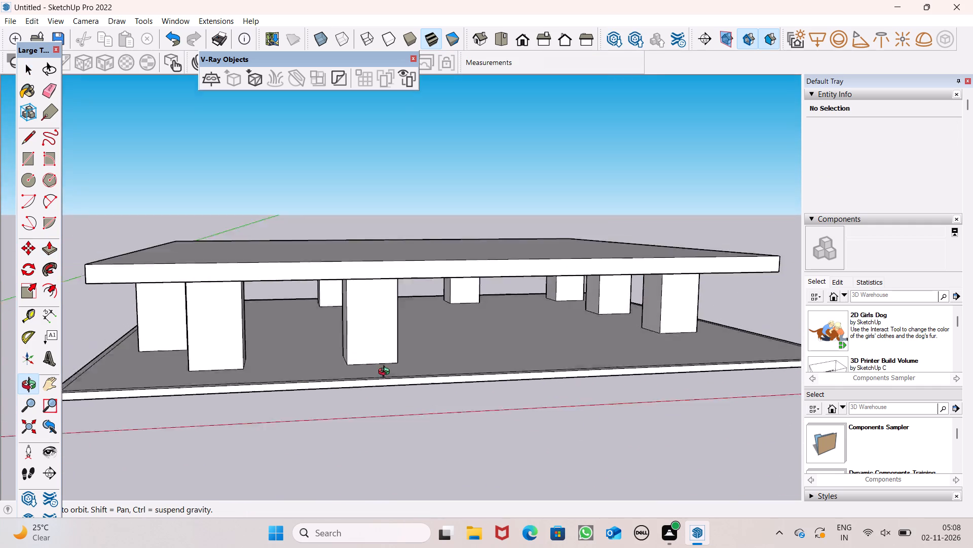
pyautogui.moveTo(386, 373); pyautogui.dragTo(376, 283, button='middle')
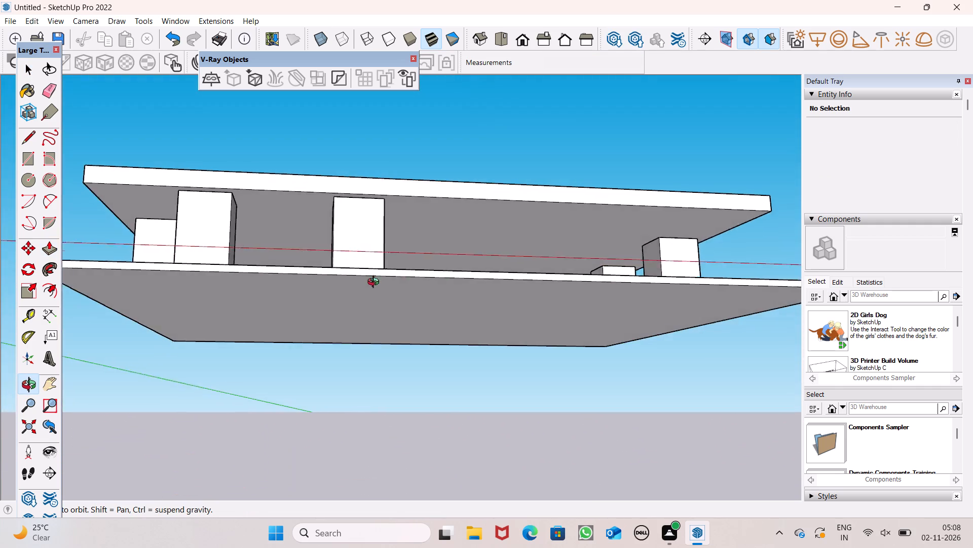
pyautogui.moveTo(376, 283); pyautogui.dragTo(364, 352, button='middle')
pyautogui.scroll(-5, 301, 233)
pyautogui.moveTo(290, 242); pyautogui.dragTo(255, 461, button='middle')
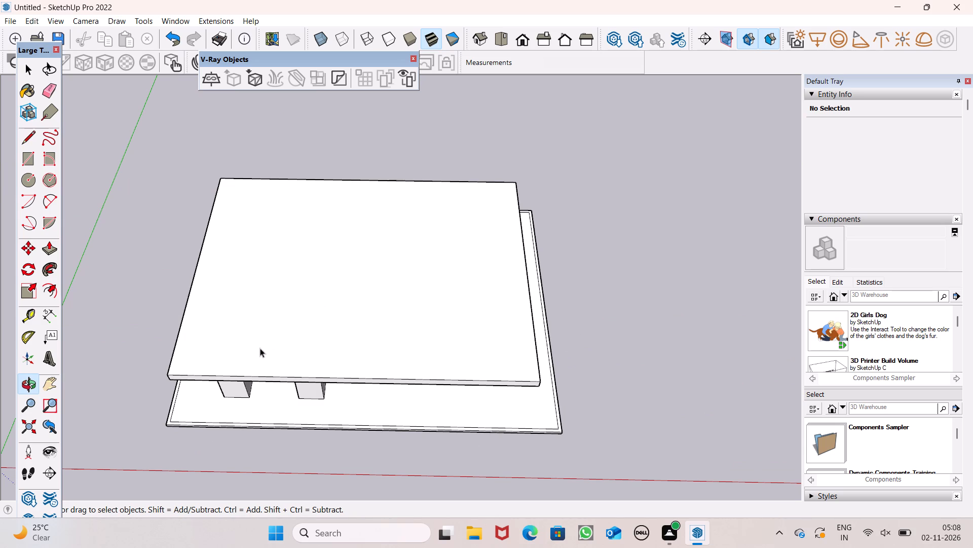
pyautogui.scroll(-3, 203, 325)
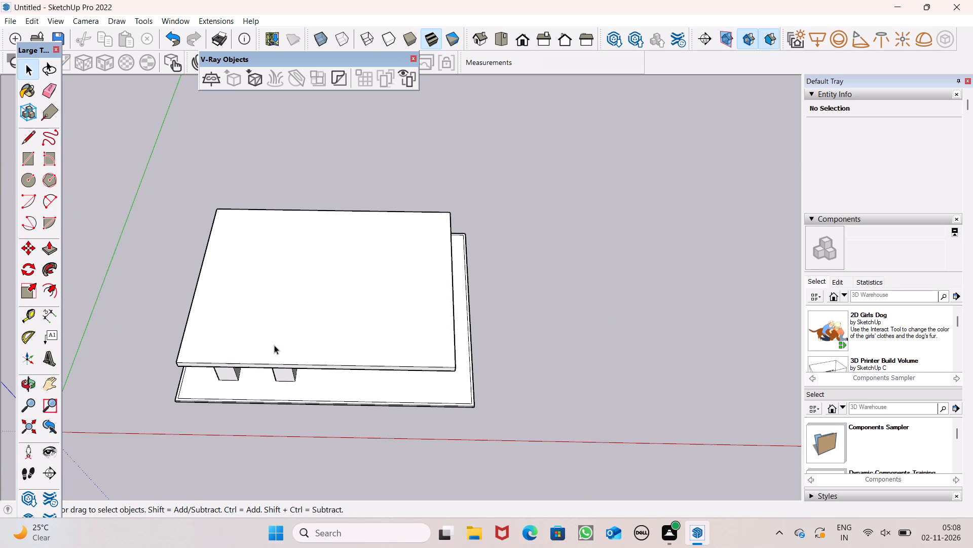
pyautogui.moveTo(277, 344); pyautogui.dragTo(296, 32, button='middle')
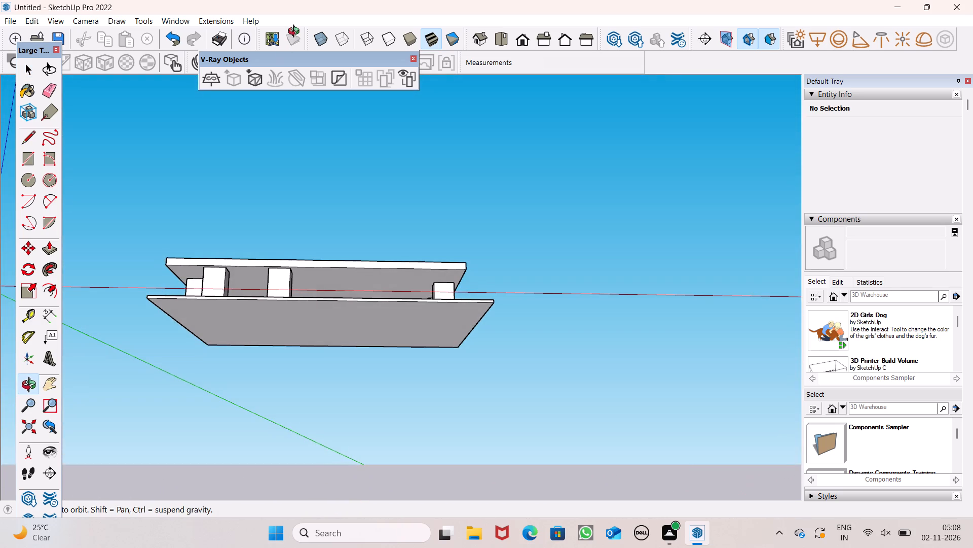
pyautogui.moveTo(296, 32); pyautogui.dragTo(329, 140, button='middle')
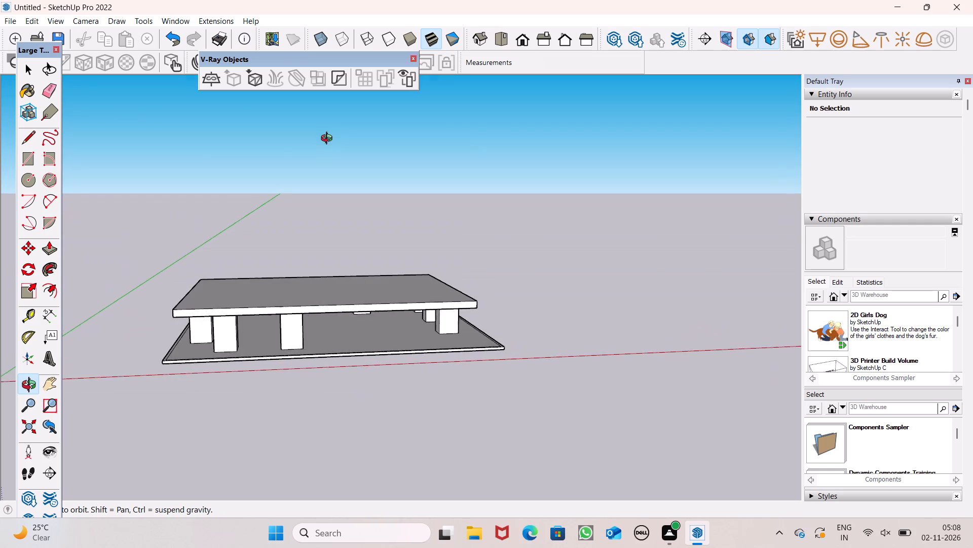
pyautogui.moveTo(329, 140); pyautogui.dragTo(267, 92, button='middle')
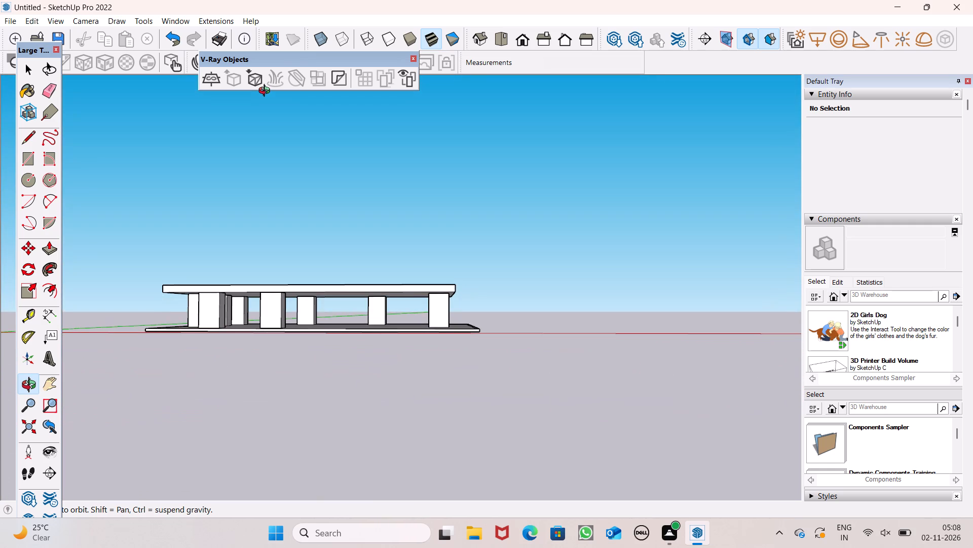
pyautogui.moveTo(267, 92); pyautogui.dragTo(246, 327, button='middle')
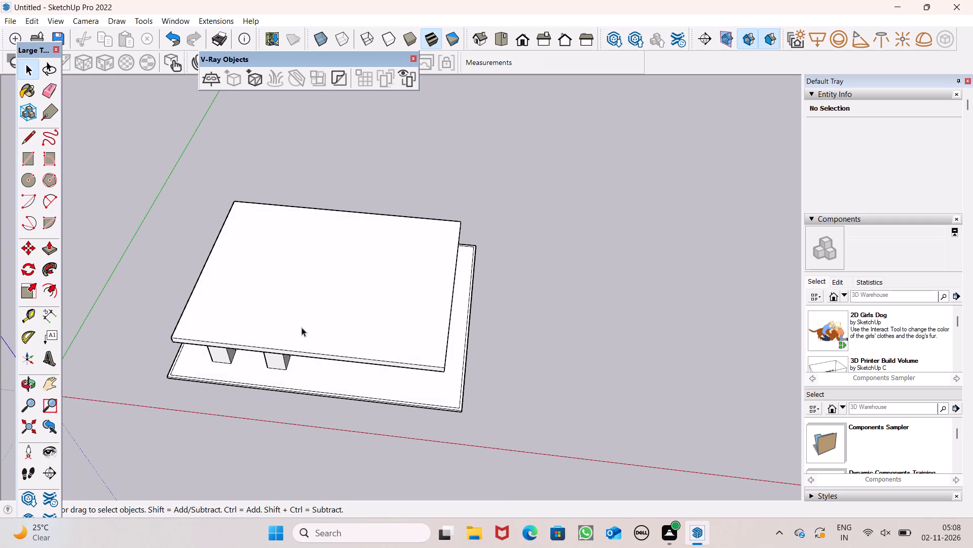
# Select the whole roof slab and move it off the columns along the red axis, clear of the base slab.
pyautogui.doubleClick(302, 327)
pyautogui.tripleClick(291, 320)
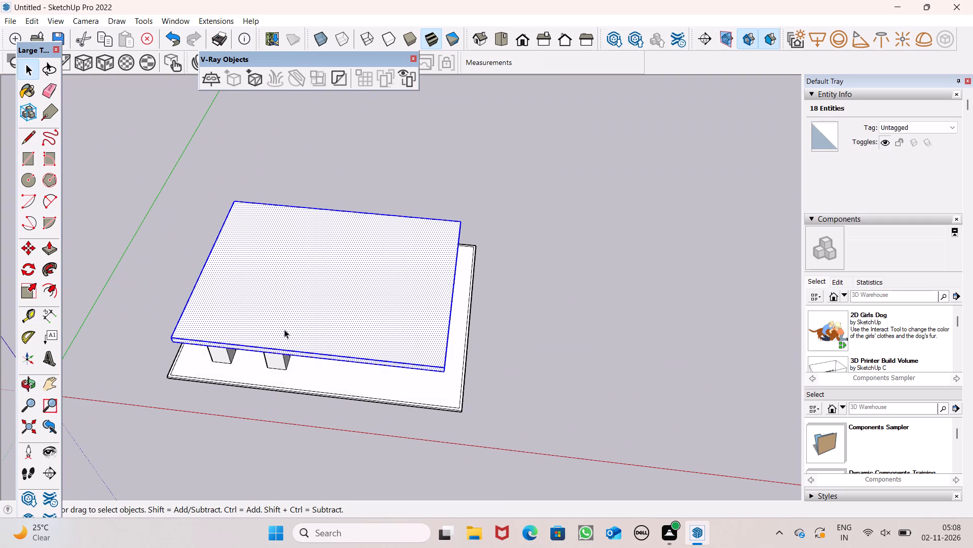
pyautogui.moveTo(280, 331); pyautogui.dragTo(270, 376, button='middle')
pyautogui.press('m')
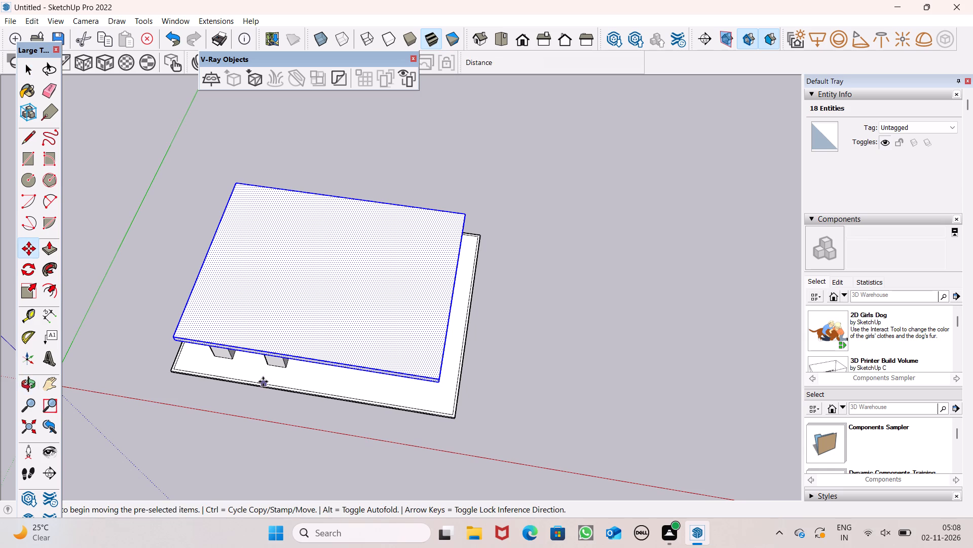
pyautogui.press('Return')
pyautogui.scroll(-3, 243, 390)
pyautogui.moveTo(242, 422); pyautogui.dragTo(287, 467, button='middle')
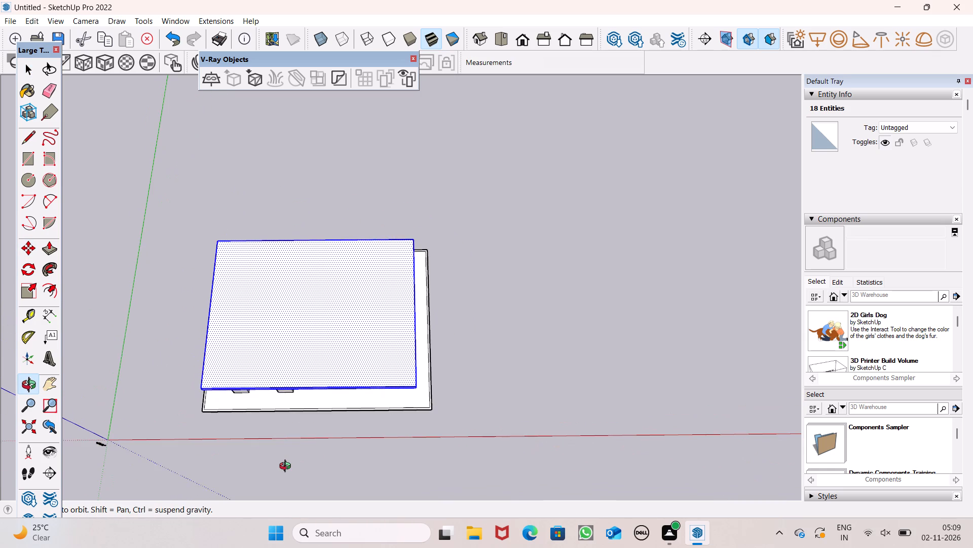
pyautogui.moveTo(287, 467); pyautogui.dragTo(287, 468, button='middle')
pyautogui.moveTo(283, 351); pyautogui.dragTo(591, 360)
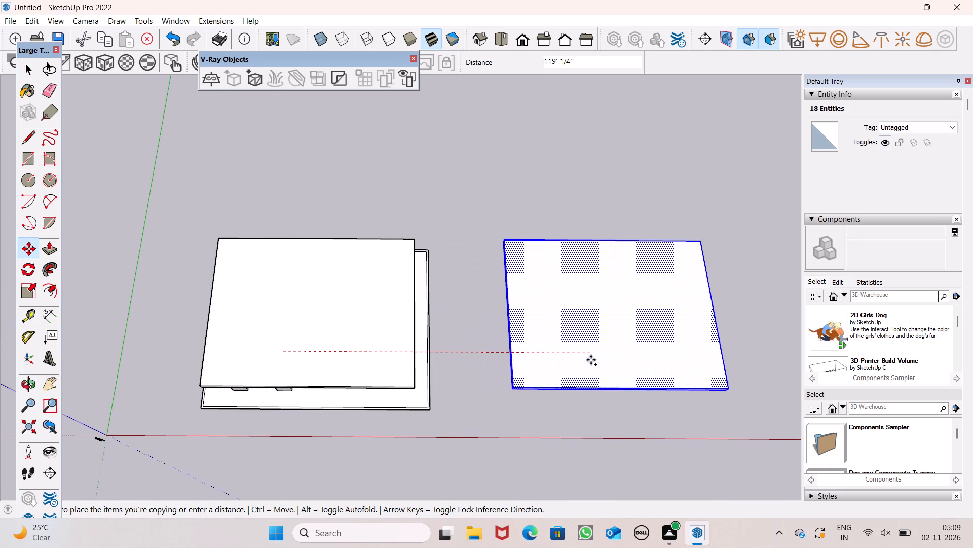
pyautogui.moveTo(591, 360); pyautogui.dragTo(612, 360)
pyautogui.press('space')
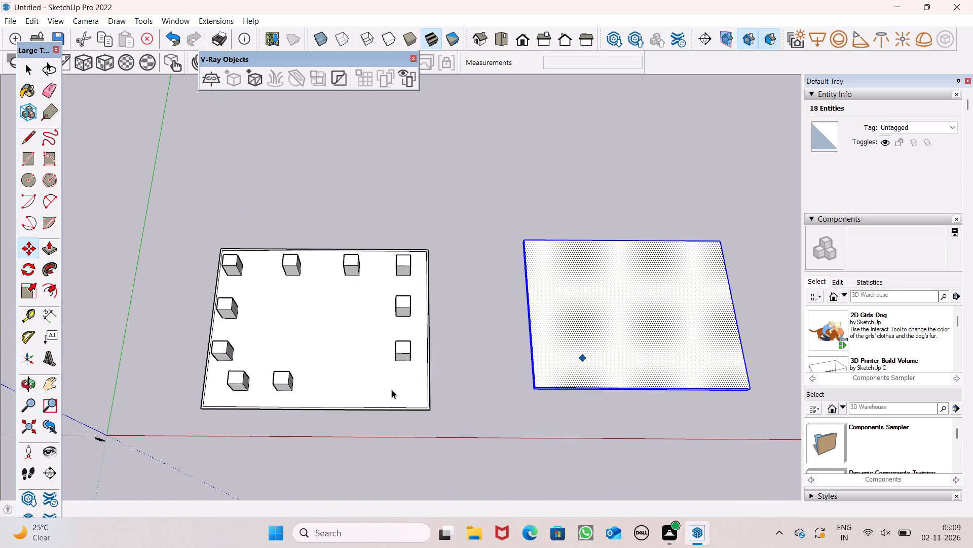
pyautogui.scroll(-6, 347, 393)
pyautogui.moveTo(643, 441); pyautogui.dragTo(639, 239, button='middle')
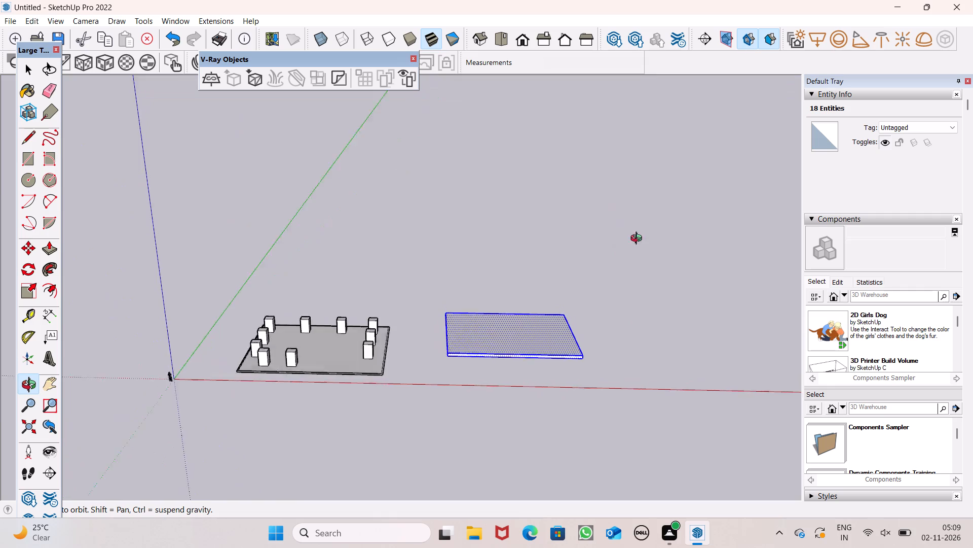
pyautogui.moveTo(639, 239); pyautogui.dragTo(641, 415, button='middle')
pyautogui.press('space')
pyautogui.click(618, 346)
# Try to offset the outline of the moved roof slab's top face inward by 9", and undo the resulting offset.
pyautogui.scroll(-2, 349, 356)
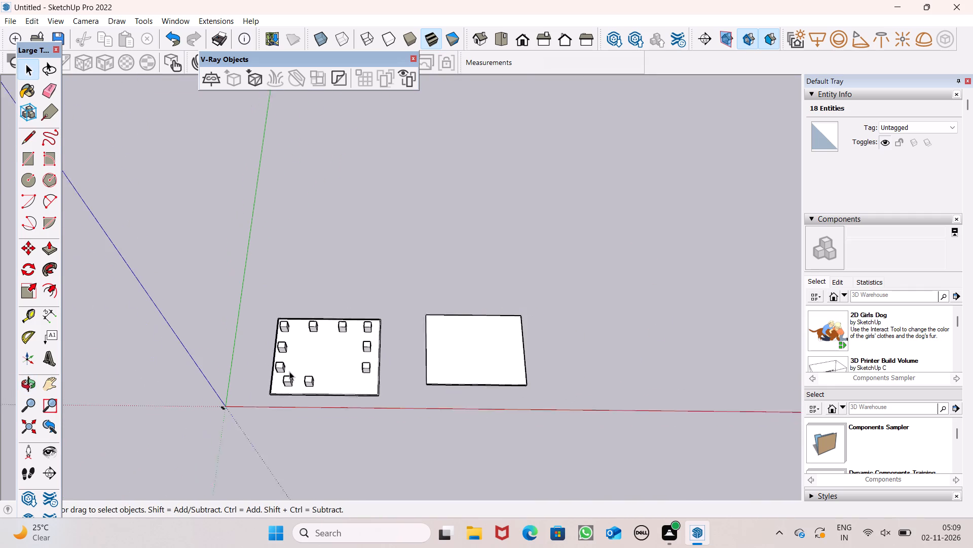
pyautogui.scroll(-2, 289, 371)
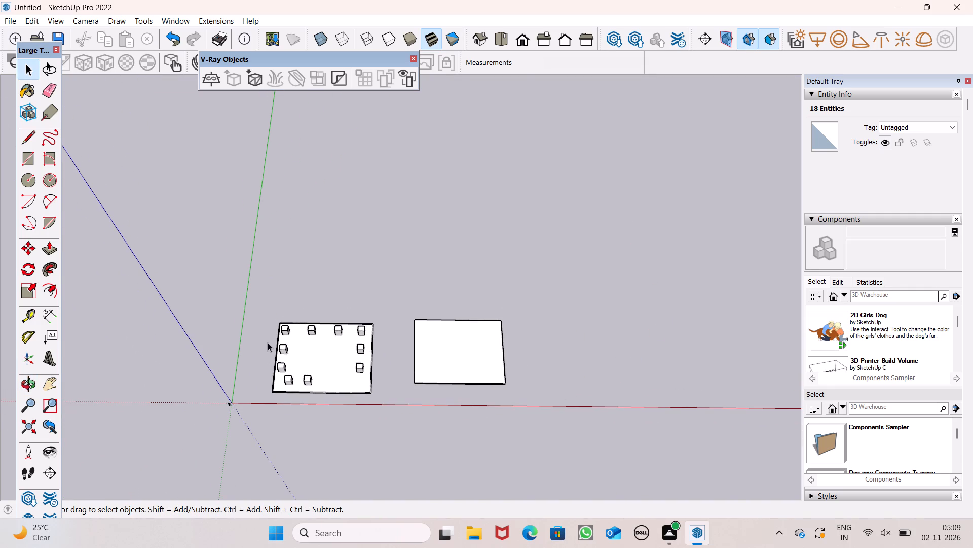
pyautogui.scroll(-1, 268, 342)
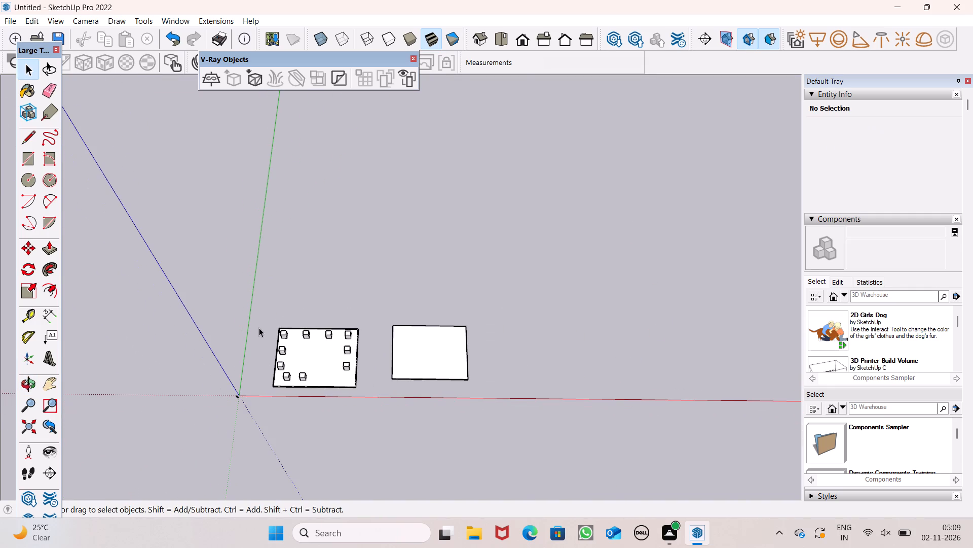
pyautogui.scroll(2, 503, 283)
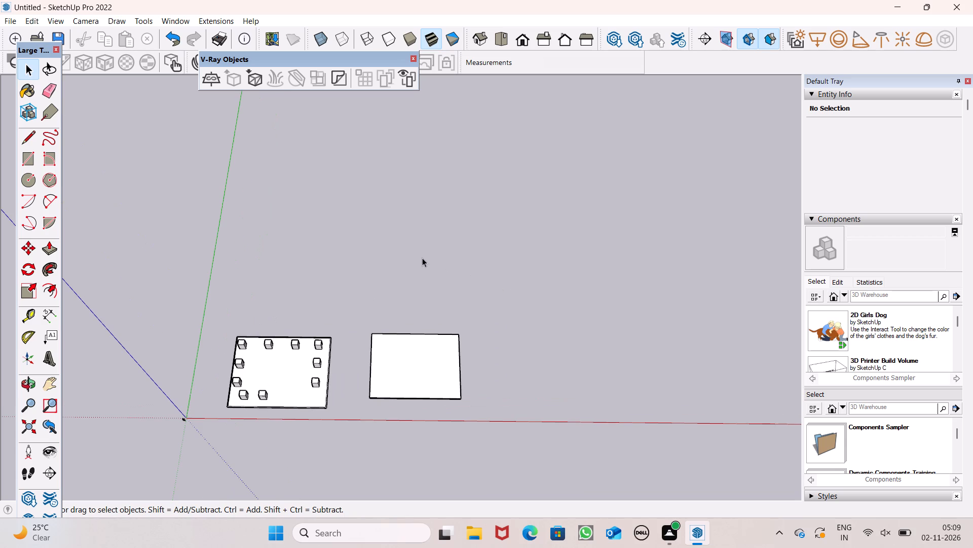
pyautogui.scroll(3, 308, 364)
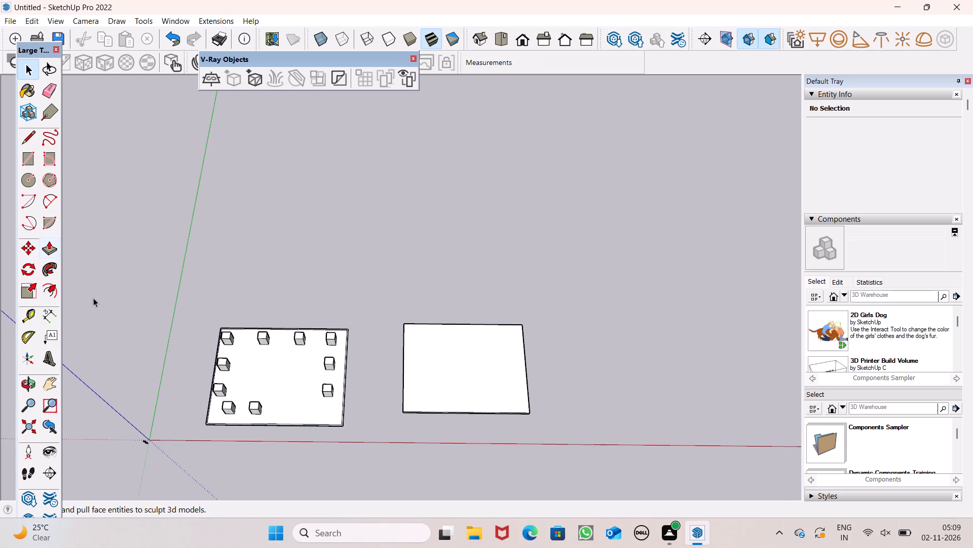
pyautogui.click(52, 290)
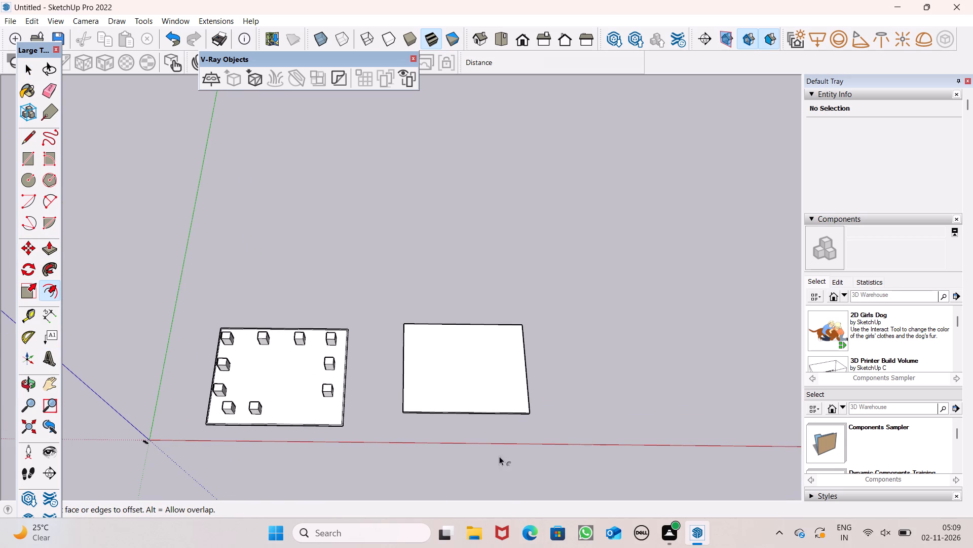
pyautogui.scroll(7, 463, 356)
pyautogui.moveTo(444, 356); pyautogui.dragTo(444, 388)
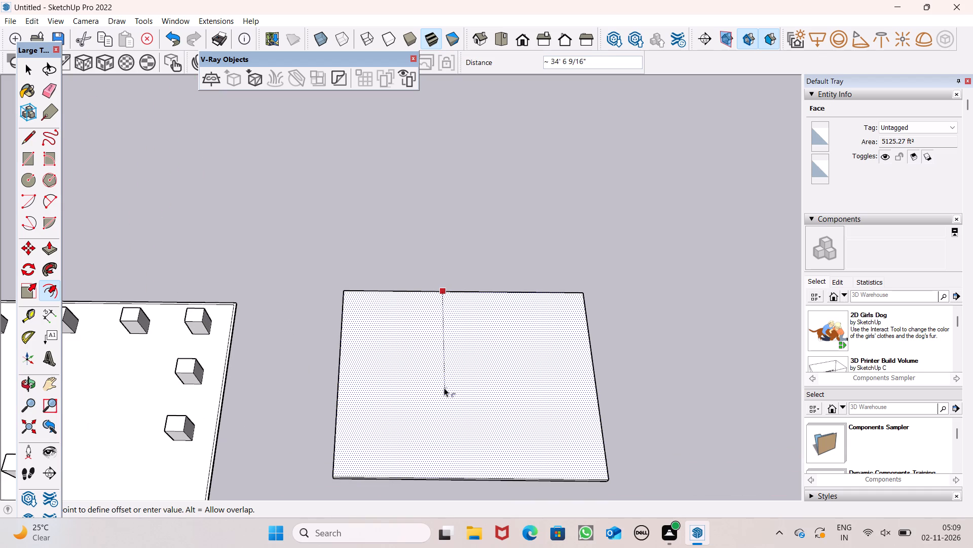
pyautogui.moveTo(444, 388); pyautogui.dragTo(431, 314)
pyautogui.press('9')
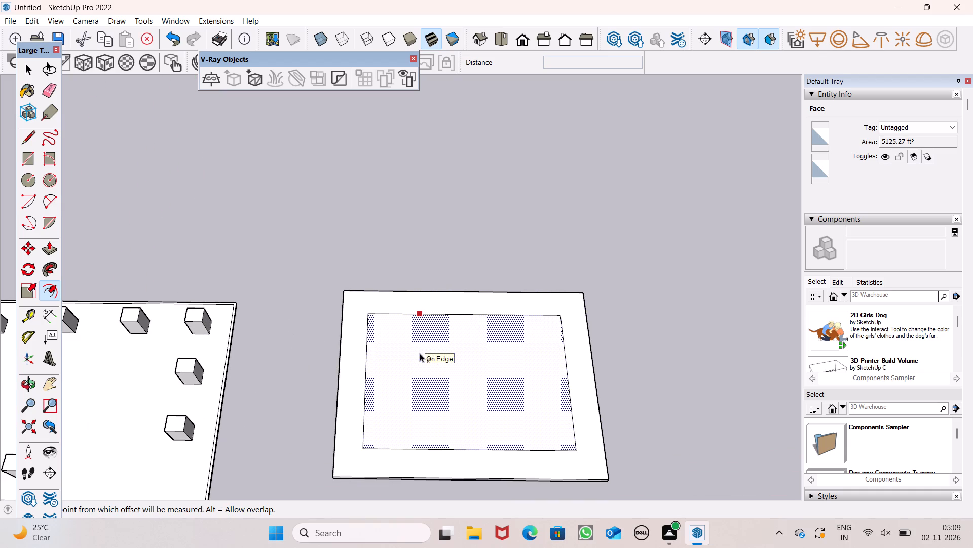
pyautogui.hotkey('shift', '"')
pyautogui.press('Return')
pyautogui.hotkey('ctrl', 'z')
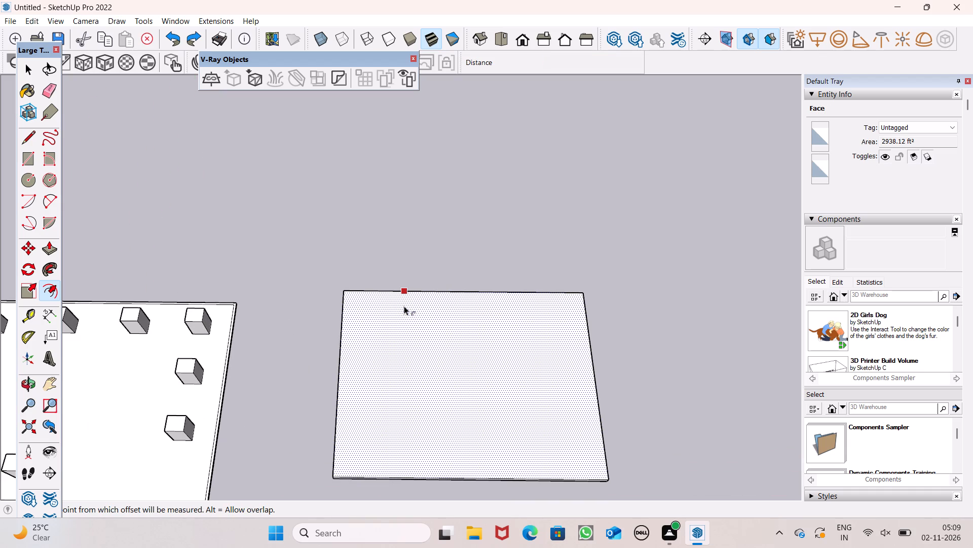
# Offset the outline of the moved roof slab's top face inward by 9".
pyautogui.click(404, 306)
pyautogui.press('9')
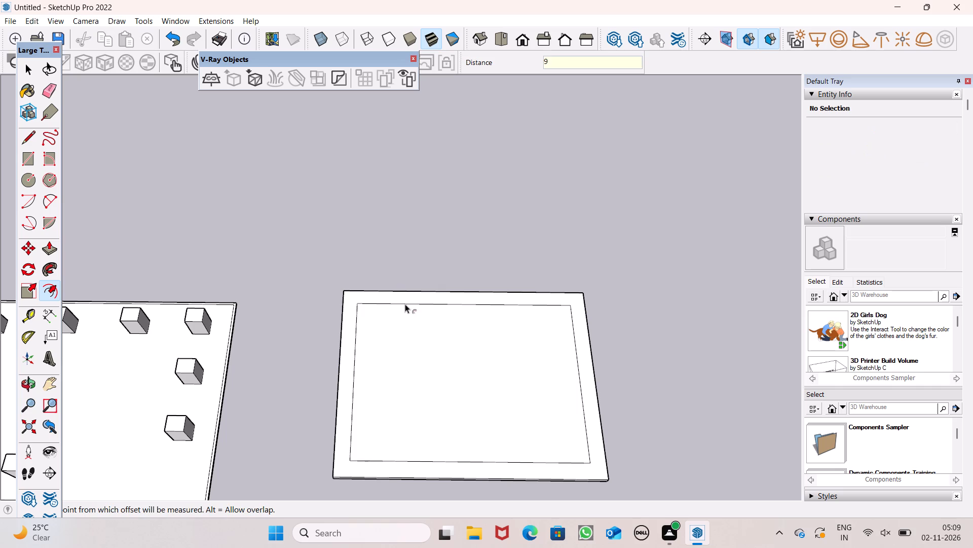
pyautogui.hotkey('shift', '"')
pyautogui.press('Return')
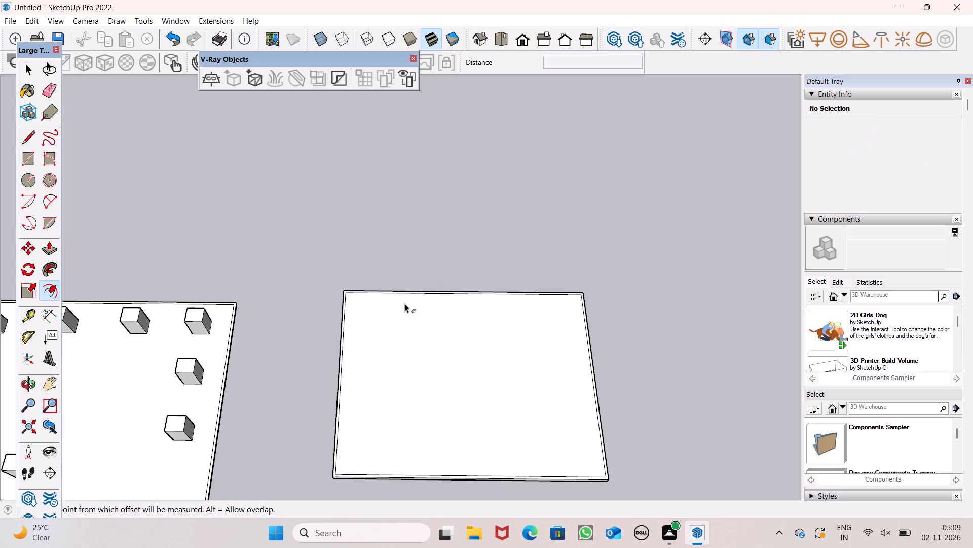
pyautogui.press('space')
pyautogui.click(363, 234)
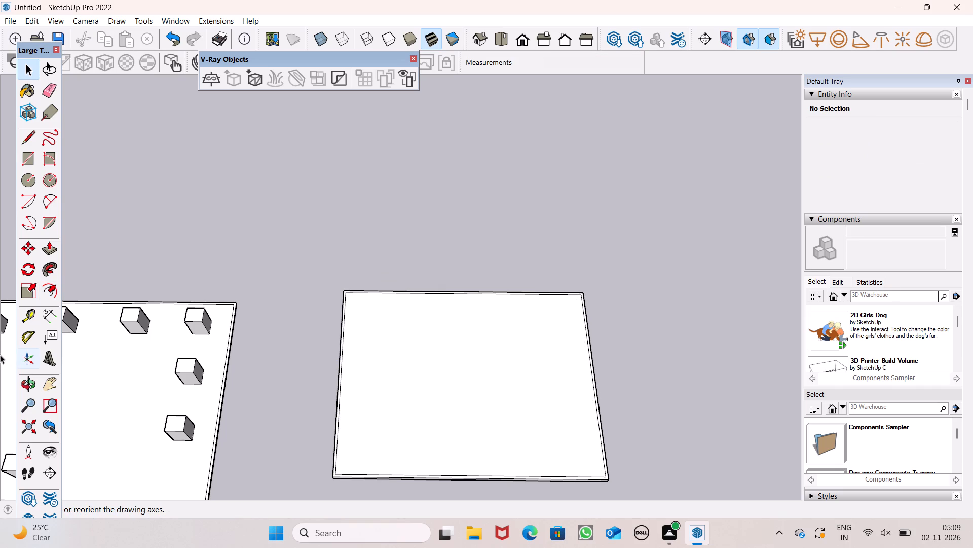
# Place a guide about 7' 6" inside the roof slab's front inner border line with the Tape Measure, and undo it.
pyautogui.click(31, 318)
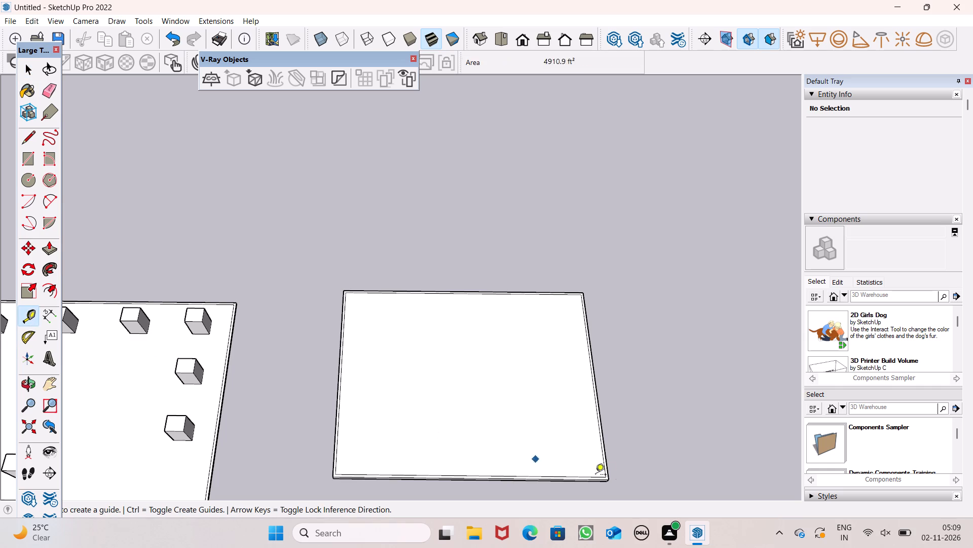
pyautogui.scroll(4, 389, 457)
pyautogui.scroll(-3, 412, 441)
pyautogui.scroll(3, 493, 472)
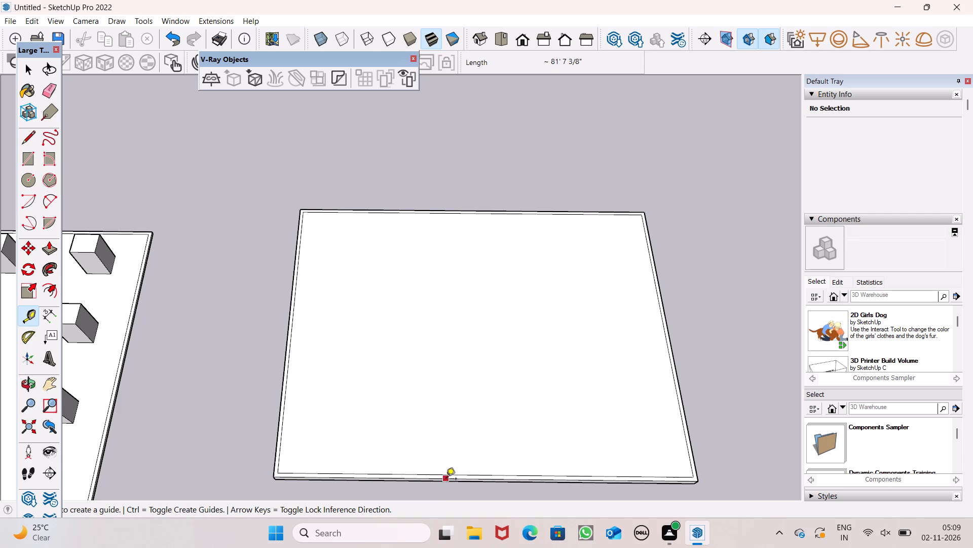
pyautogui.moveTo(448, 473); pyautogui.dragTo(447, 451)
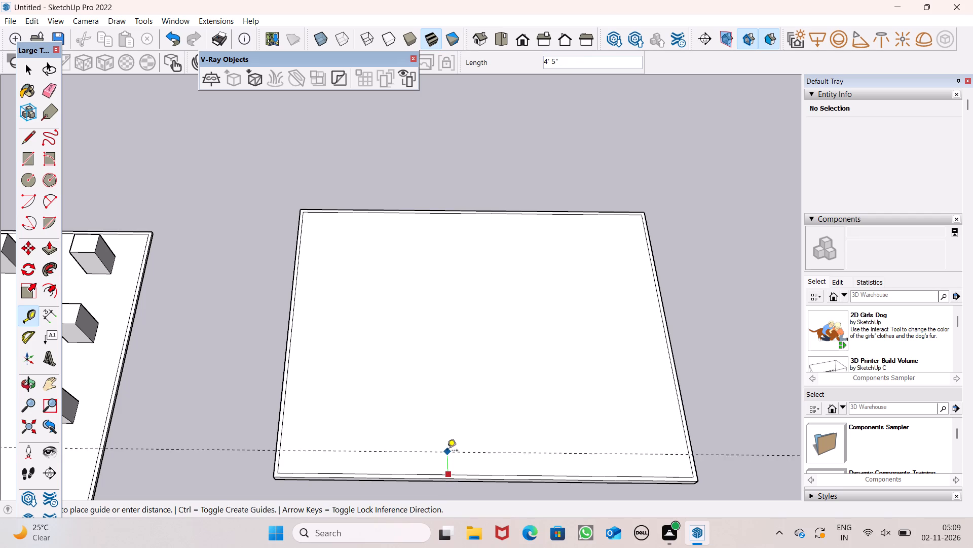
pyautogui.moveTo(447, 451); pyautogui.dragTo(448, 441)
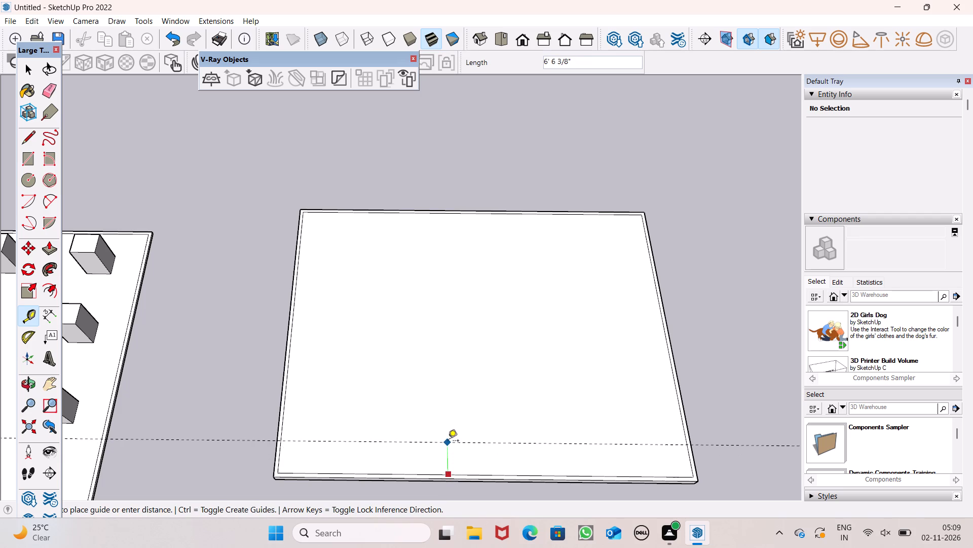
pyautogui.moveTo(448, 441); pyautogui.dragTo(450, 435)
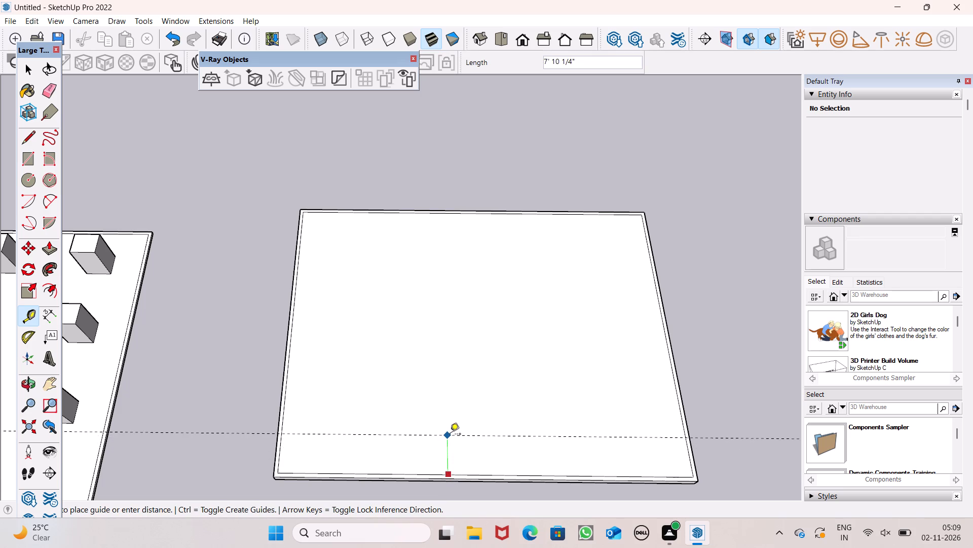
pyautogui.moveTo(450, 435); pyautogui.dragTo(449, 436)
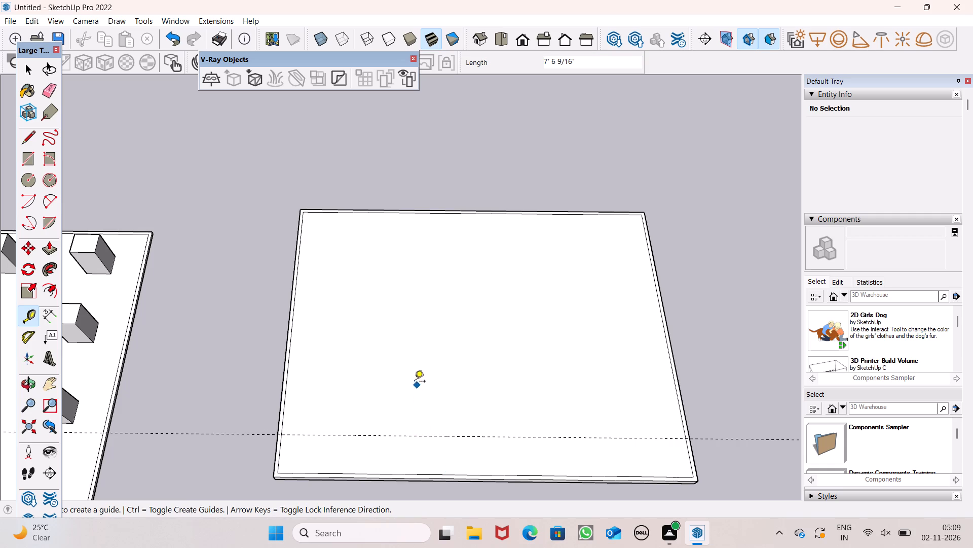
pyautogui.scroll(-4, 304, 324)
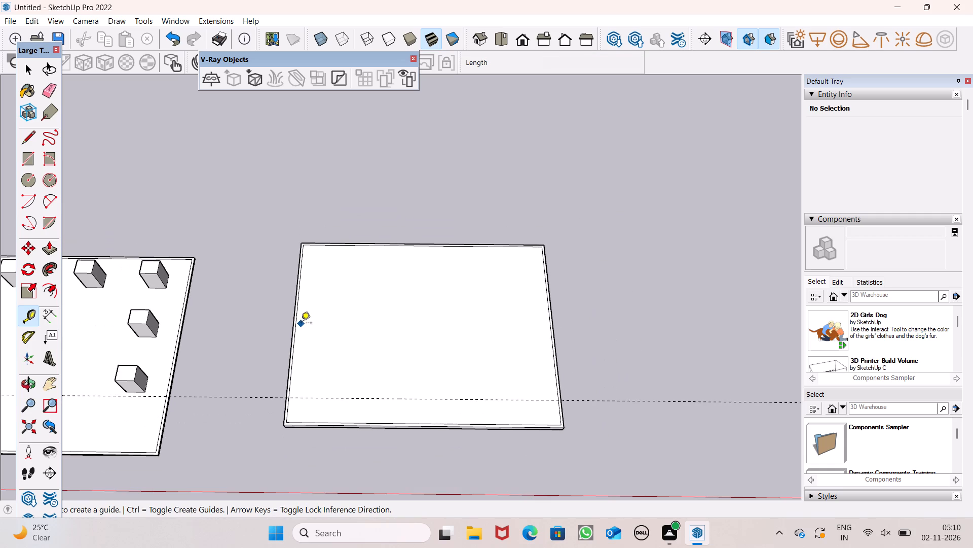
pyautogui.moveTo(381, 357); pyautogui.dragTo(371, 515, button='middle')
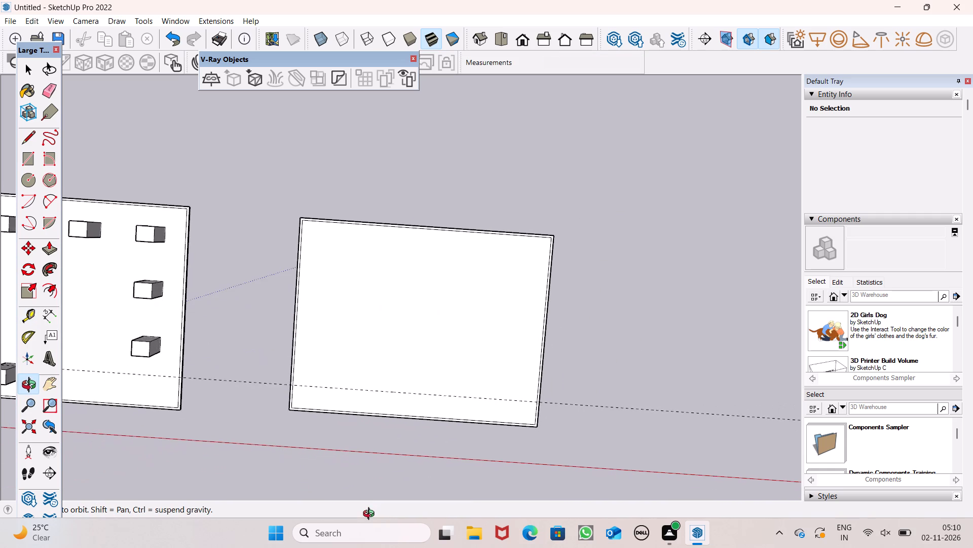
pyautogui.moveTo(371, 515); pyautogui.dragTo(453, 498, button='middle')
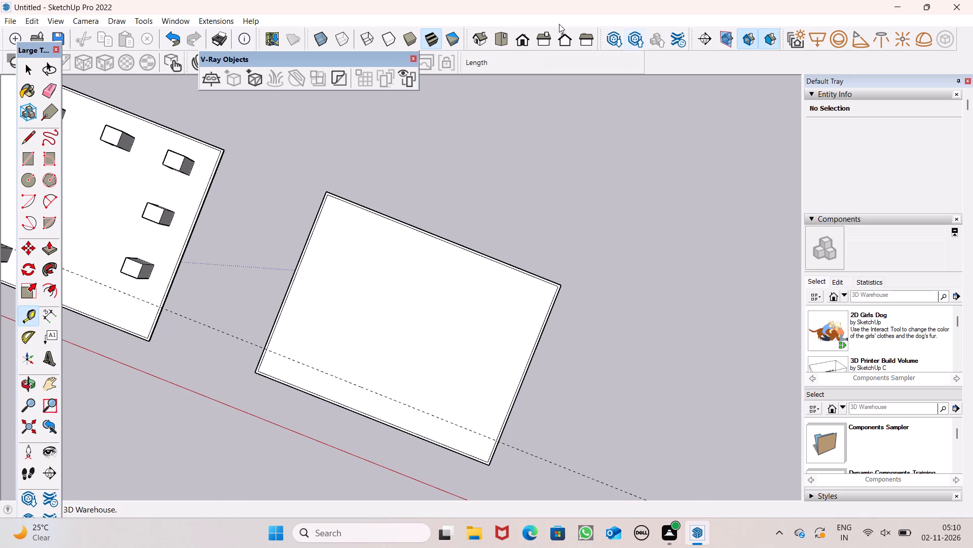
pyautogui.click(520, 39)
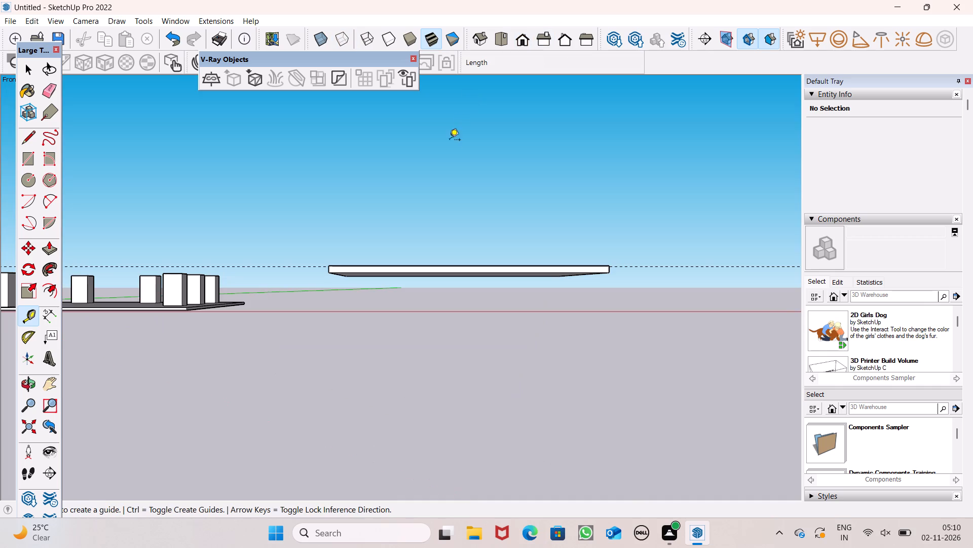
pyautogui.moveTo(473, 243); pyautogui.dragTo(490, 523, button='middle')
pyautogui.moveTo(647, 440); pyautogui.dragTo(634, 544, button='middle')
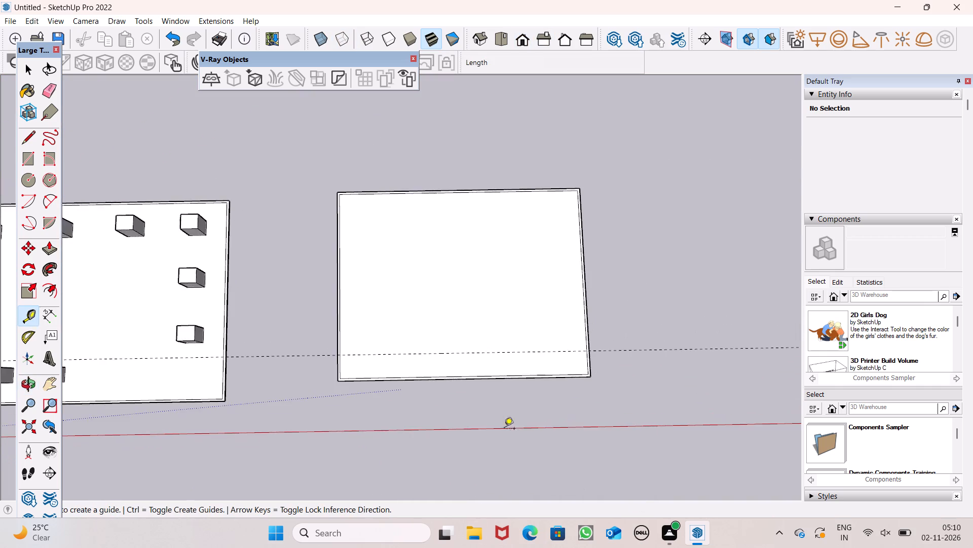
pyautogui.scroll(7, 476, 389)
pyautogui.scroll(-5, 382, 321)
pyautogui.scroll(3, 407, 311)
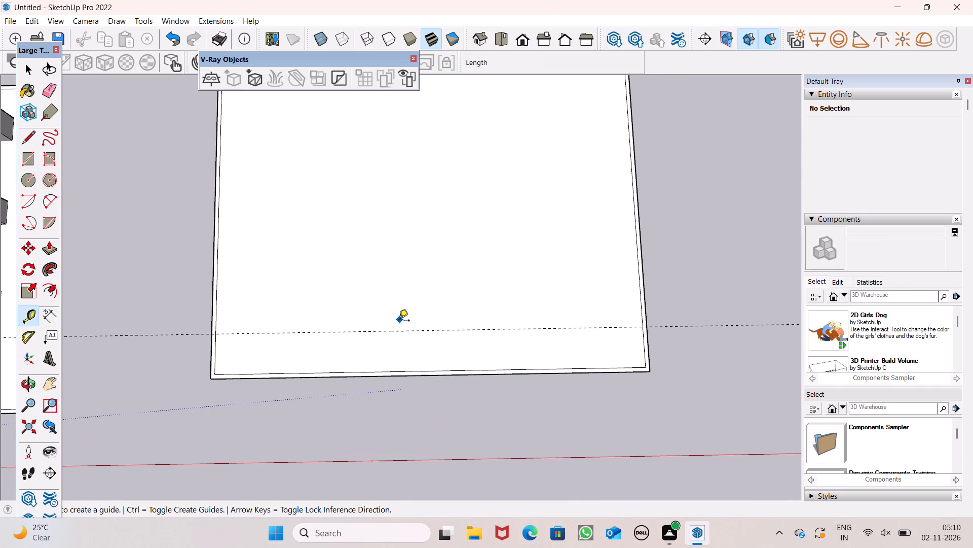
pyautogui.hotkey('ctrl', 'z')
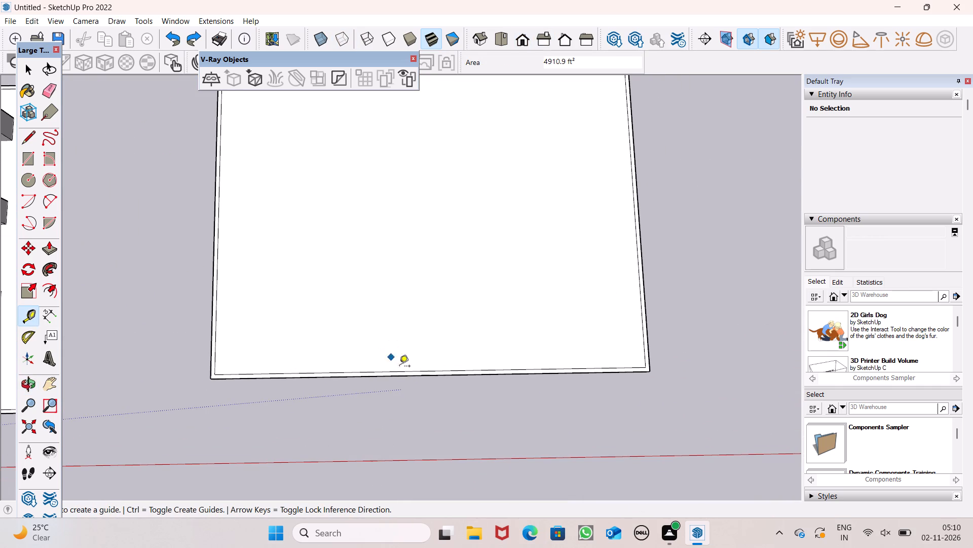
# Place a guide about 11' 2" inside the roof slab's front inner border line and a second guide 6" beyond it.
pyautogui.click(403, 371)
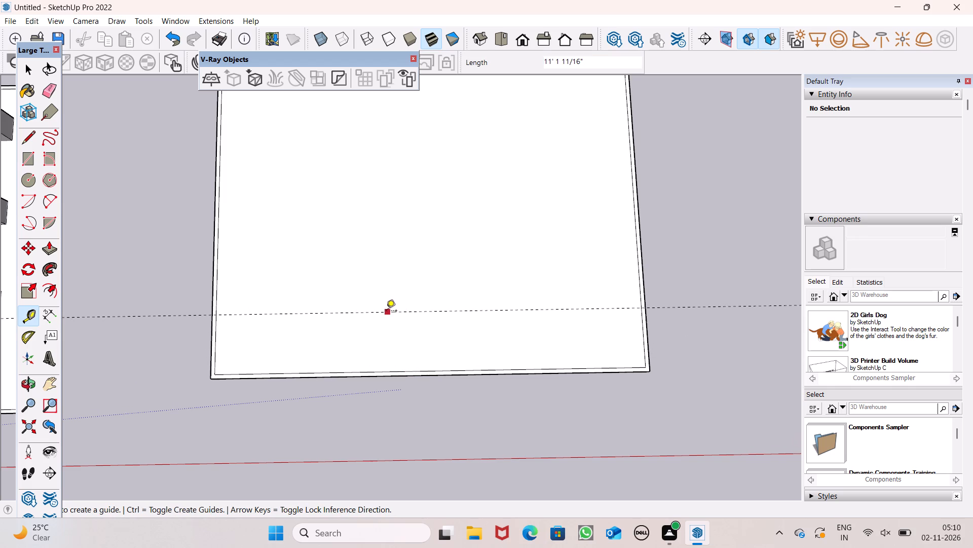
pyautogui.moveTo(386, 312); pyautogui.dragTo(389, 287)
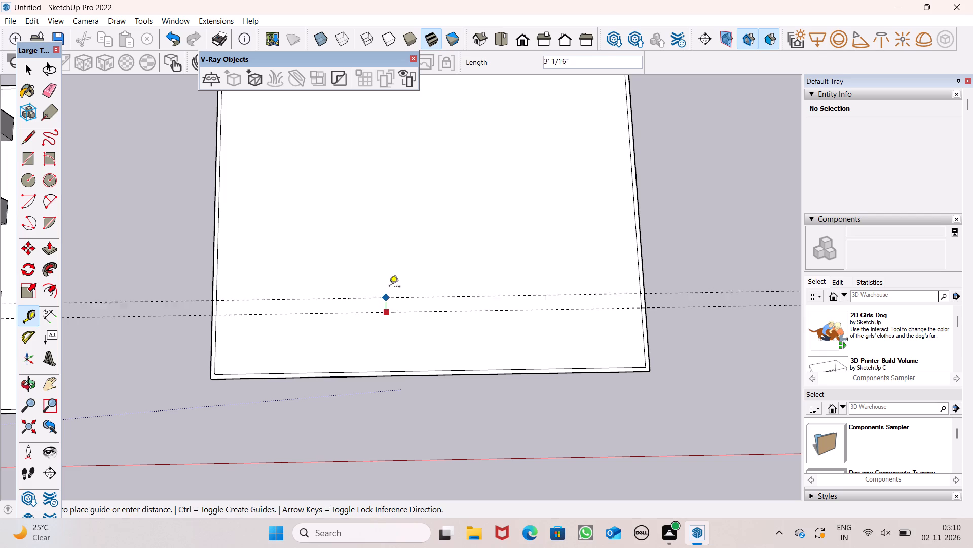
pyautogui.moveTo(389, 287); pyautogui.dragTo(394, 261)
pyautogui.press('6')
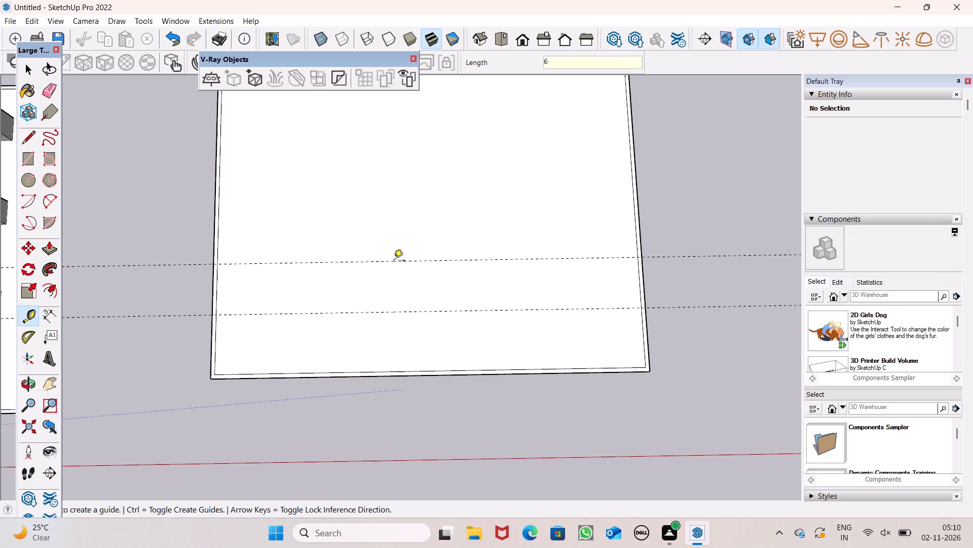
pyautogui.hotkey('shift', '"')
pyautogui.press('Return')
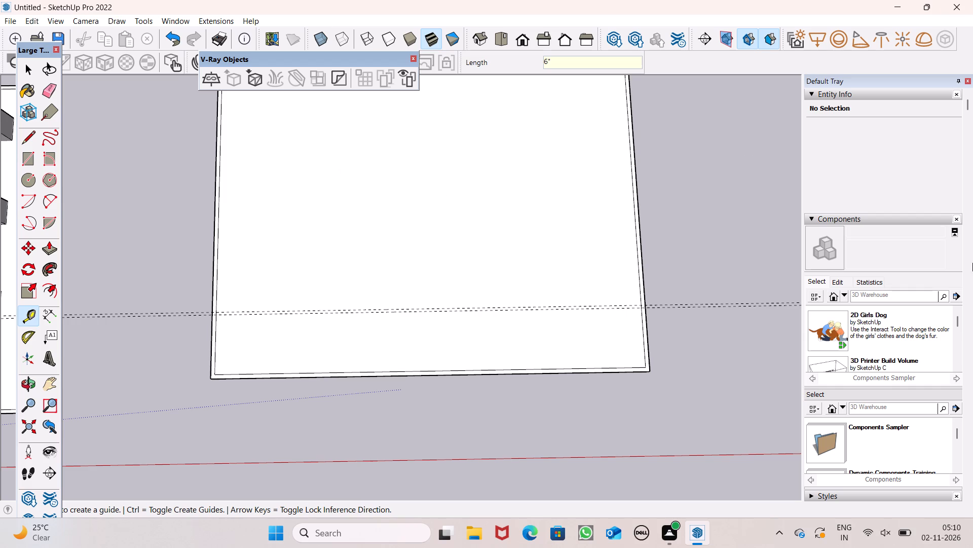
# Draw a rectangle 6" wide and about 80' long between the two guides, spanning the roof slab's inner border from side to side.
pyautogui.click(30, 158)
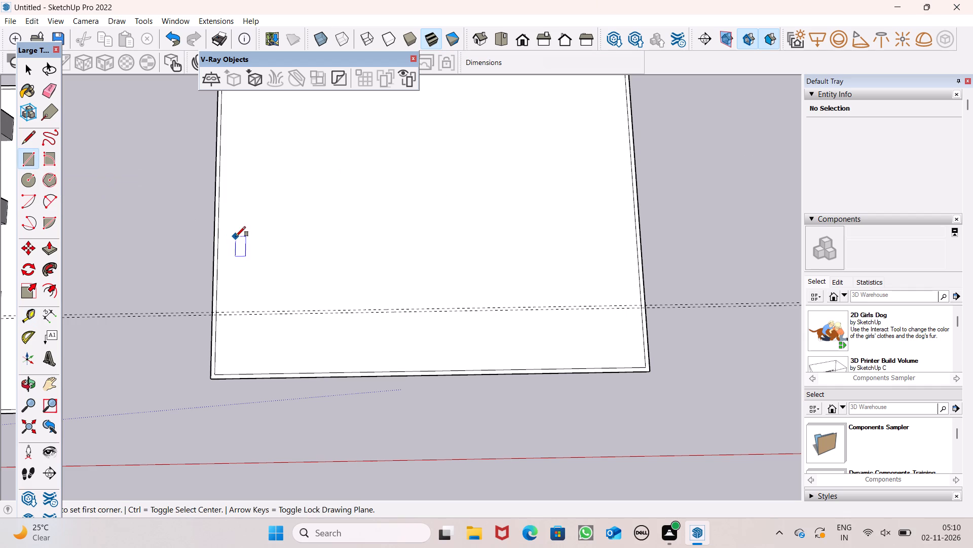
pyautogui.scroll(2, 246, 330)
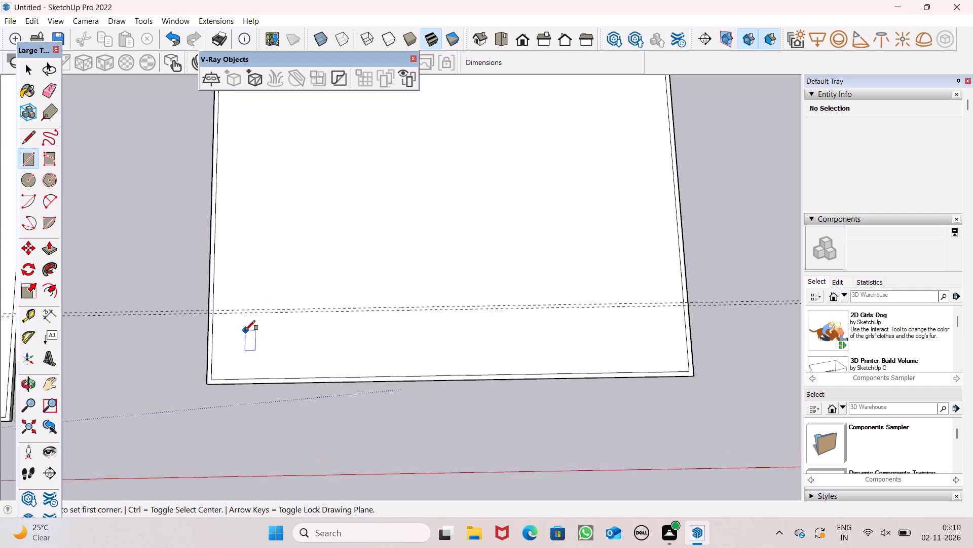
pyautogui.scroll(4, 245, 330)
pyautogui.click(195, 295)
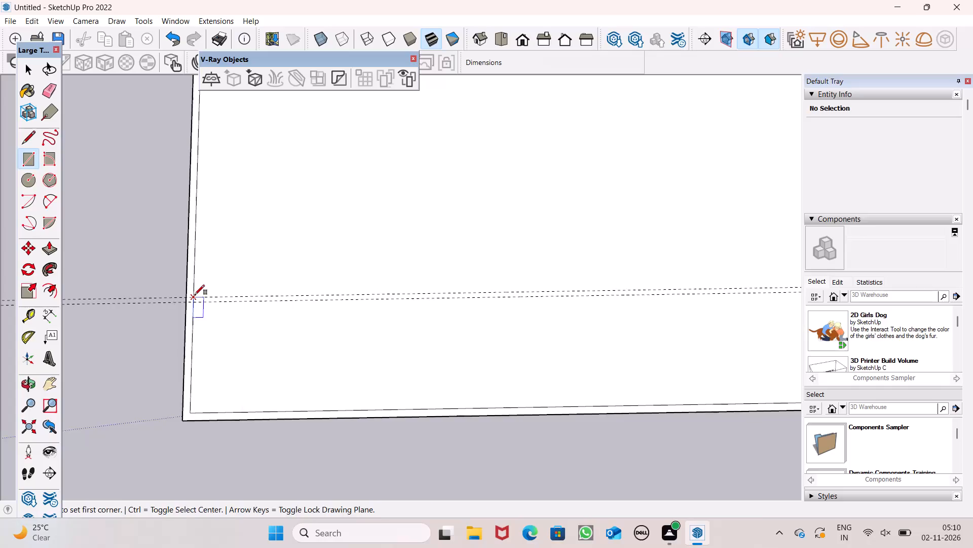
pyautogui.scroll(-5, 239, 310)
pyautogui.scroll(-4, 329, 323)
pyautogui.scroll(11, 583, 308)
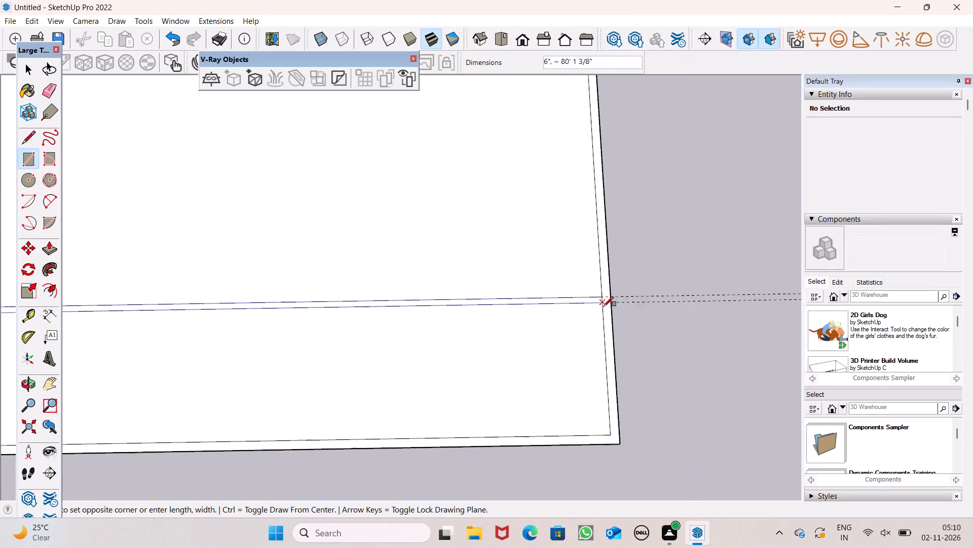
pyautogui.scroll(5, 604, 306)
pyautogui.click(600, 300)
pyautogui.press('space')
# Erase both construction guides crossing the roof slab.
pyautogui.scroll(-7, 585, 290)
pyautogui.scroll(-4, 522, 288)
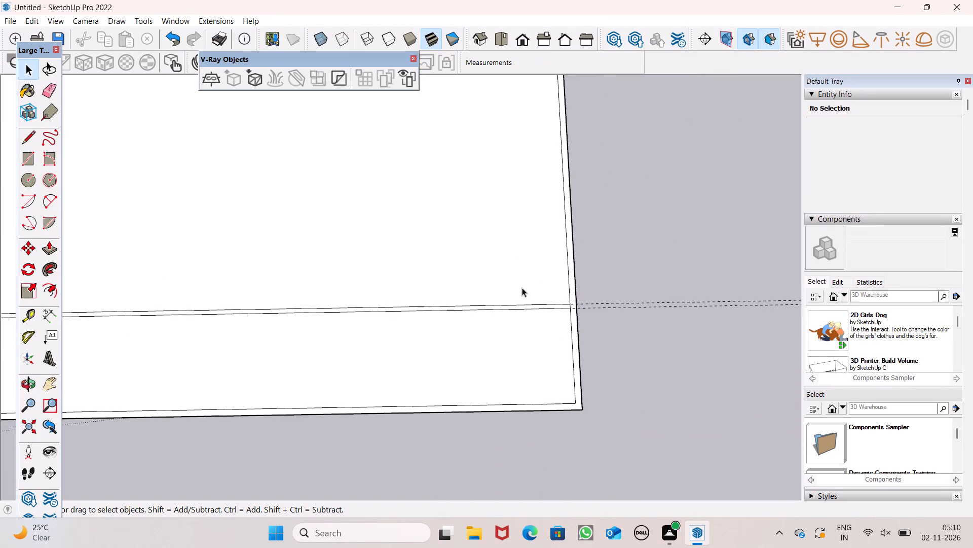
pyautogui.scroll(-9, 522, 288)
pyautogui.click(46, 98)
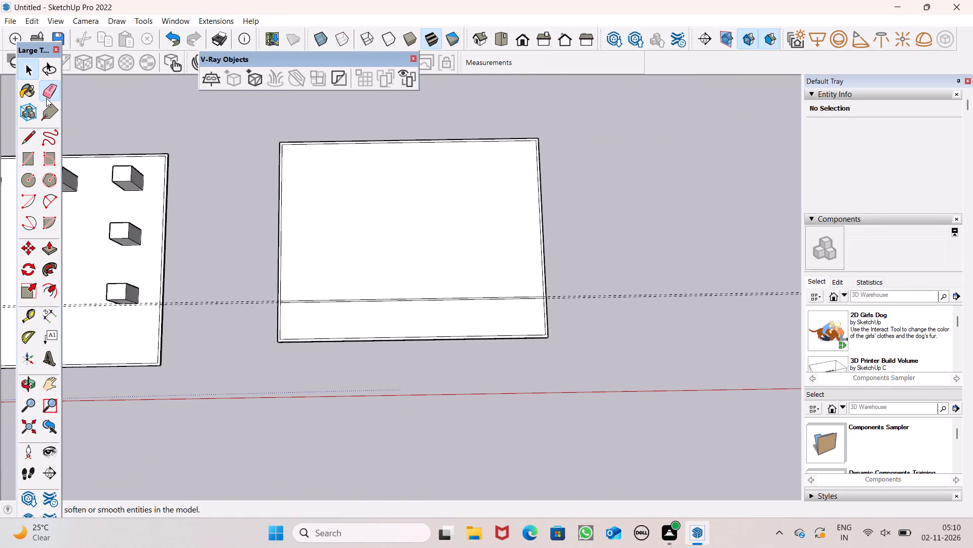
pyautogui.moveTo(229, 244); pyautogui.dragTo(232, 318)
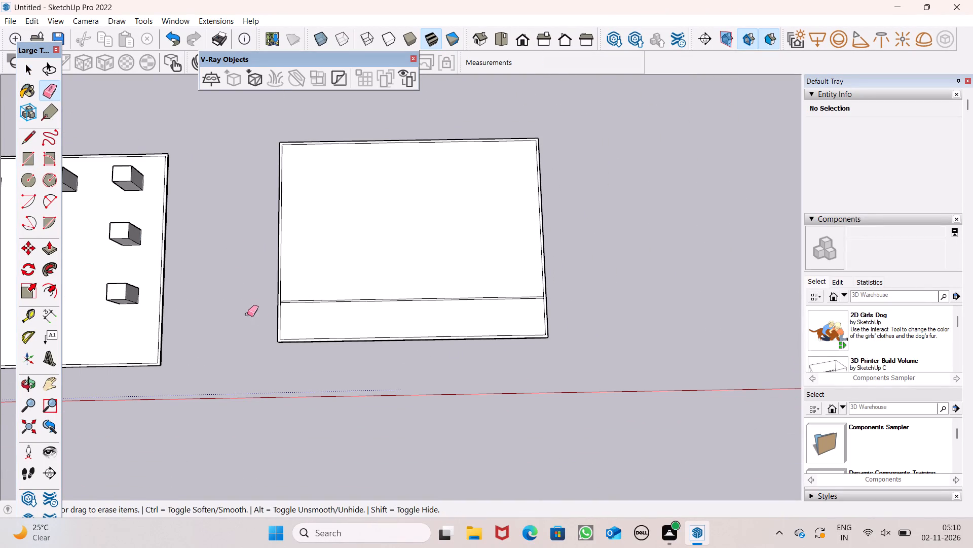
# Erase the short inner border segments that close both ends of the 6" strip, opening it into the border.
pyautogui.scroll(18, 289, 304)
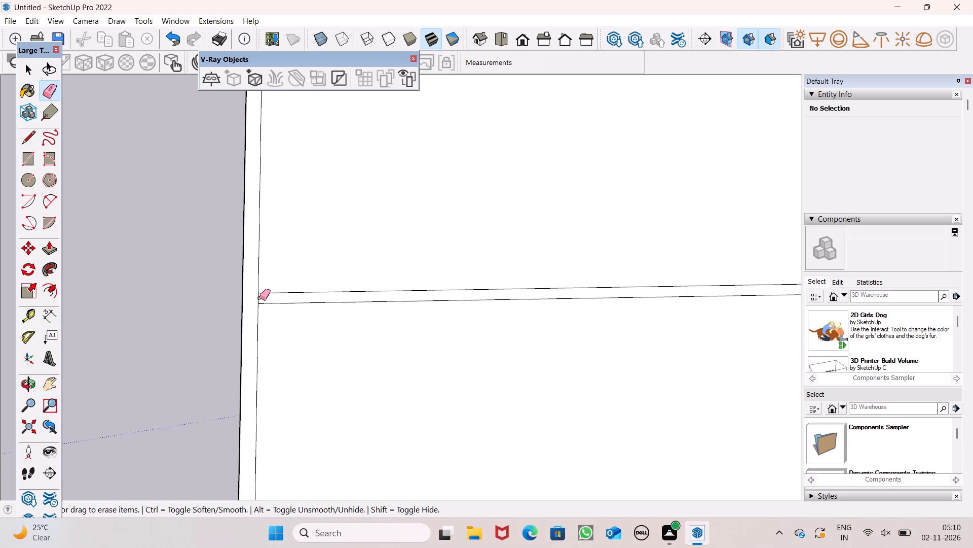
pyautogui.click(259, 299)
pyautogui.scroll(-13, 215, 282)
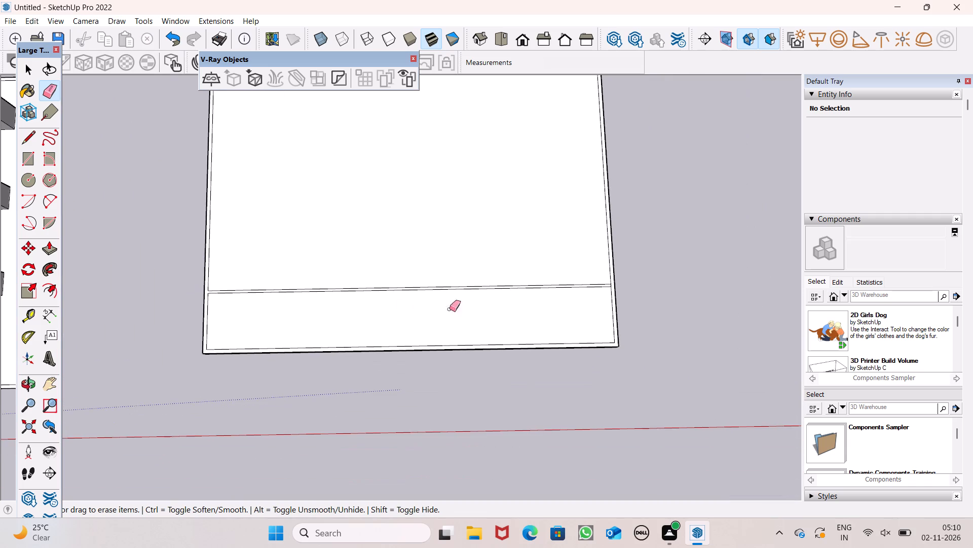
pyautogui.scroll(14, 604, 303)
pyautogui.click(625, 269)
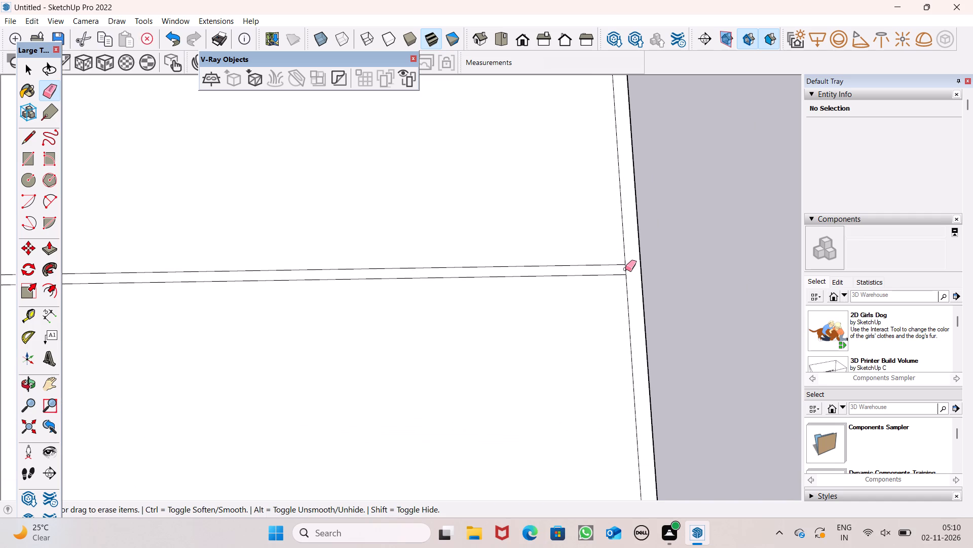
# Draw a line extending the strip's front edge across the border to the slab's outer edge, at the end away from the columns.
pyautogui.scroll(-7, 525, 238)
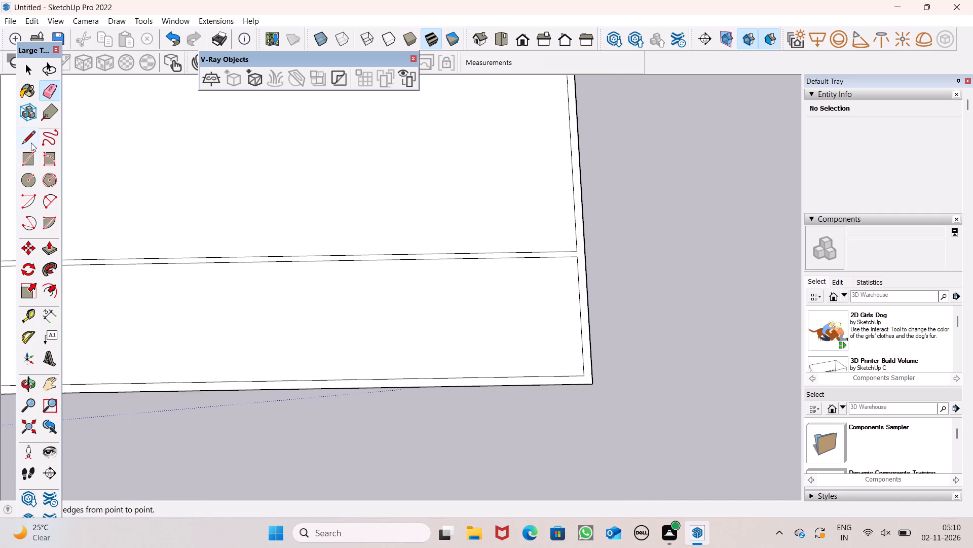
pyautogui.click(31, 141)
pyautogui.scroll(5, 475, 227)
pyautogui.scroll(7, 617, 272)
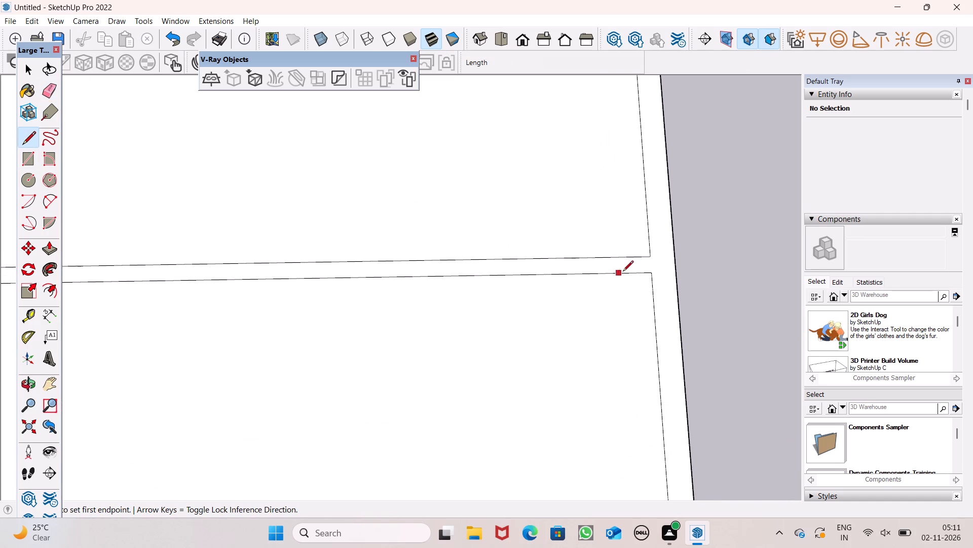
pyautogui.scroll(6, 667, 271)
pyautogui.click(646, 275)
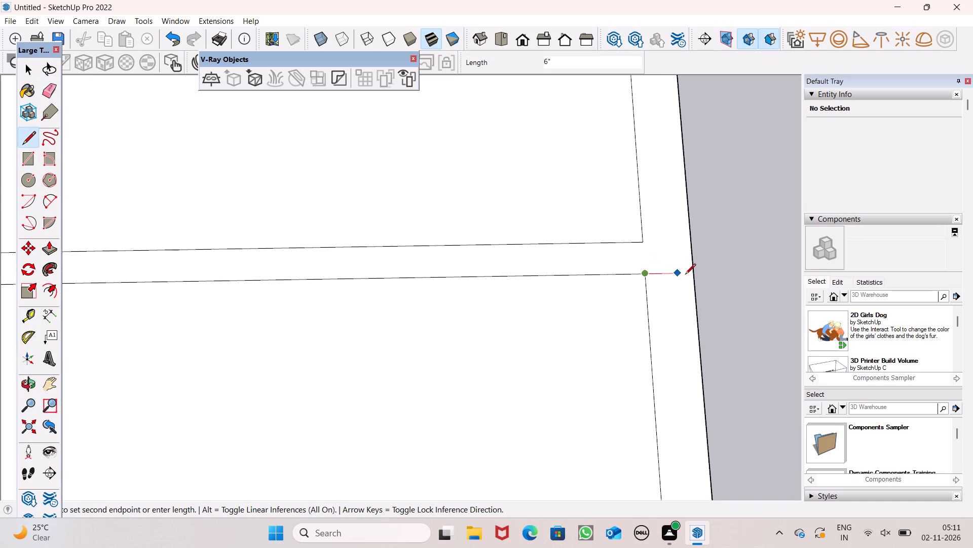
pyautogui.click(696, 272)
# Draw a line extending the strip's front edge across the border to the slab's outer edge, at the end nearest the columns.
pyautogui.scroll(-7, 687, 237)
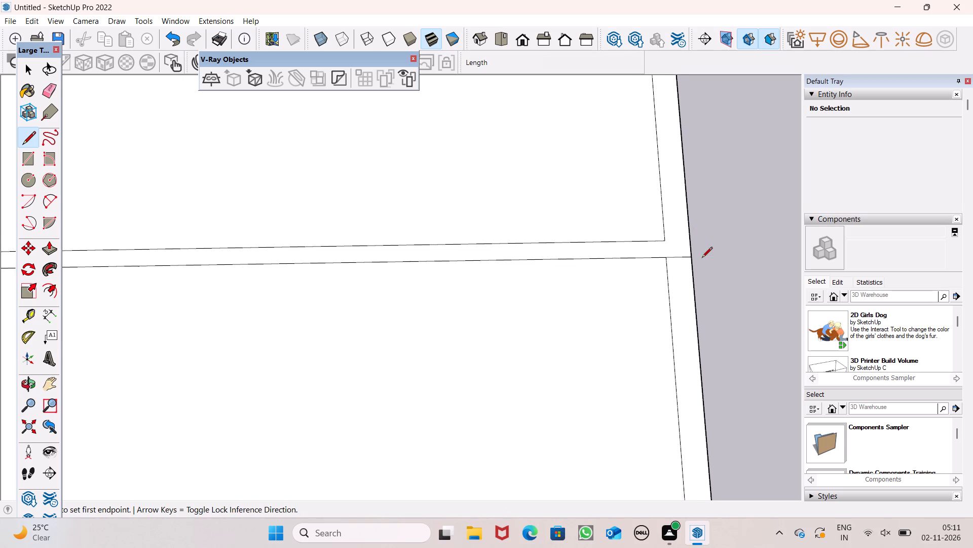
pyautogui.scroll(-7, 705, 253)
pyautogui.scroll(-6, 357, 255)
pyautogui.scroll(-7, 462, 253)
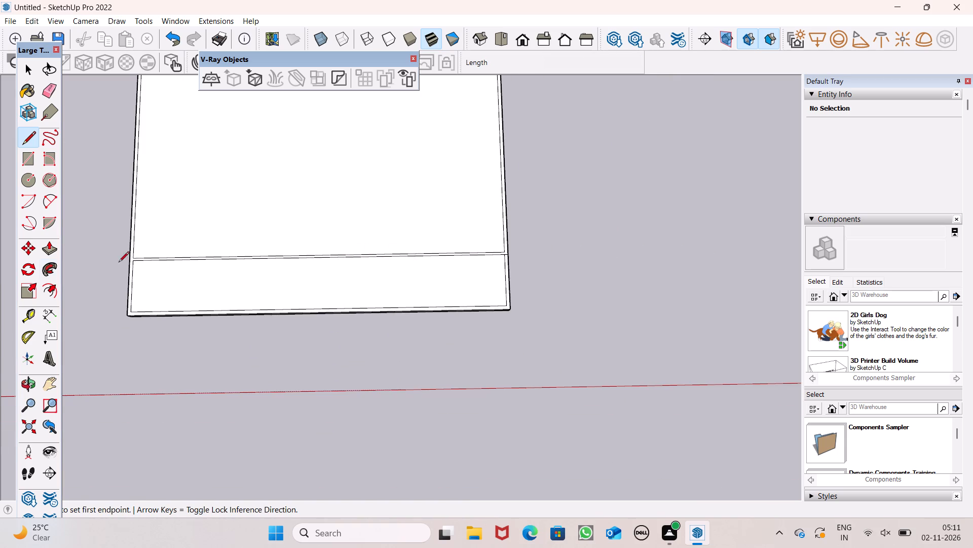
pyautogui.scroll(-5, 243, 271)
pyautogui.scroll(6, 179, 270)
pyautogui.scroll(11, 129, 256)
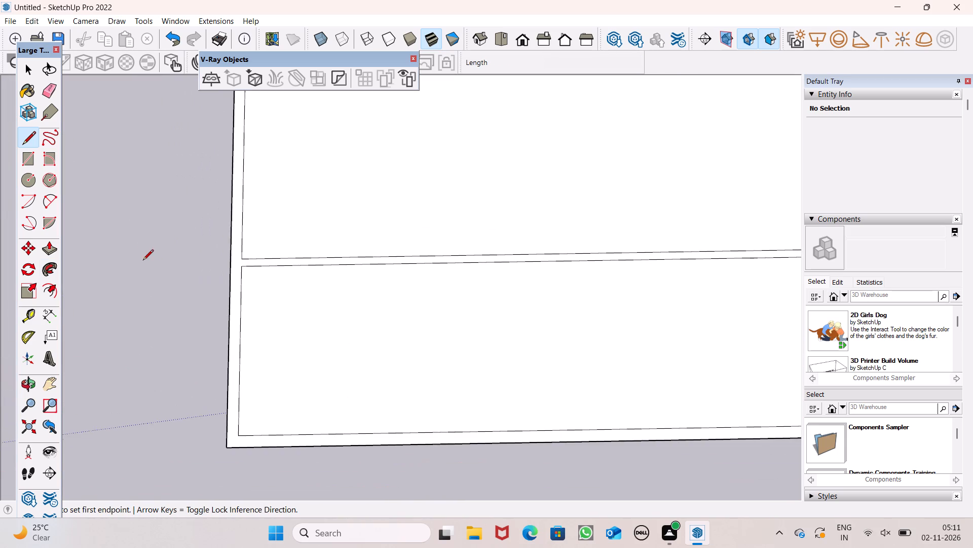
pyautogui.scroll(4, 143, 261)
pyautogui.click(356, 265)
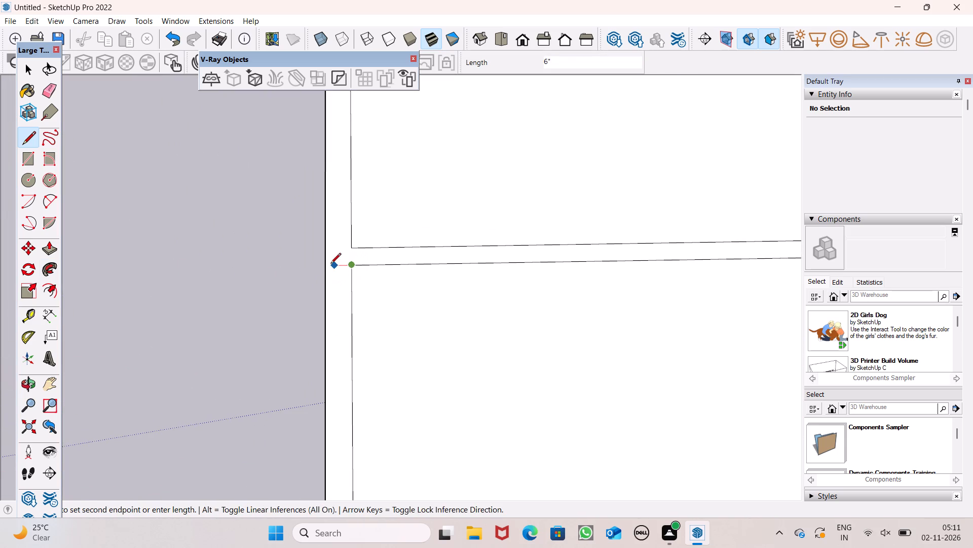
pyautogui.click(324, 262)
pyautogui.scroll(-7, 243, 275)
pyautogui.scroll(-5, 72, 320)
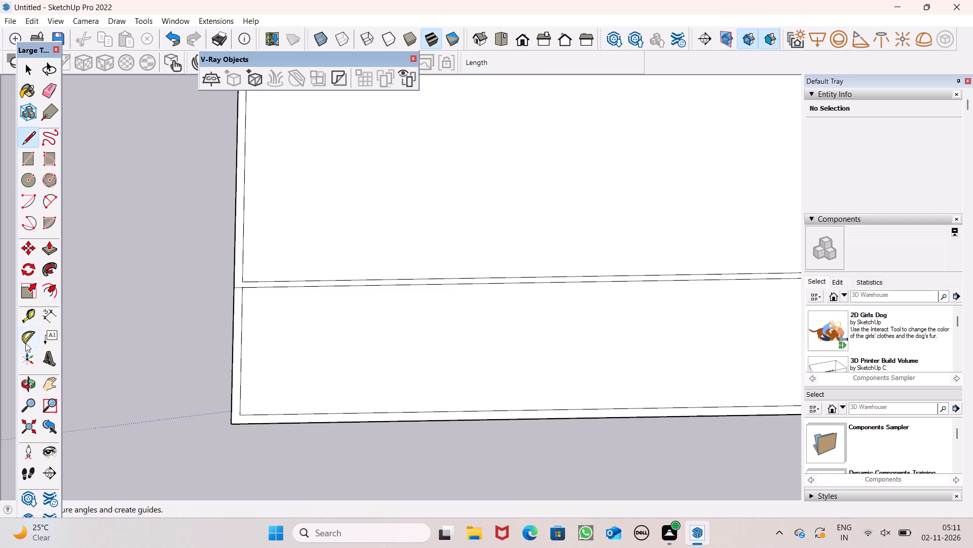
pyautogui.scroll(-5, 27, 343)
pyautogui.scroll(-7, 182, 298)
pyautogui.press('space')
# Push/Pull the connected wall border and partition strip on the roof slab up 10'.
pyautogui.scroll(-6, 179, 328)
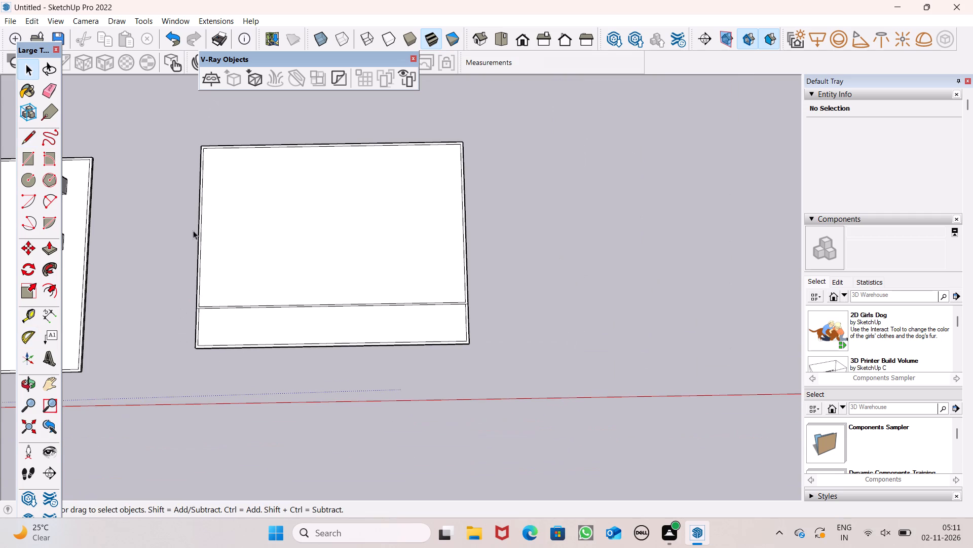
pyautogui.click(51, 252)
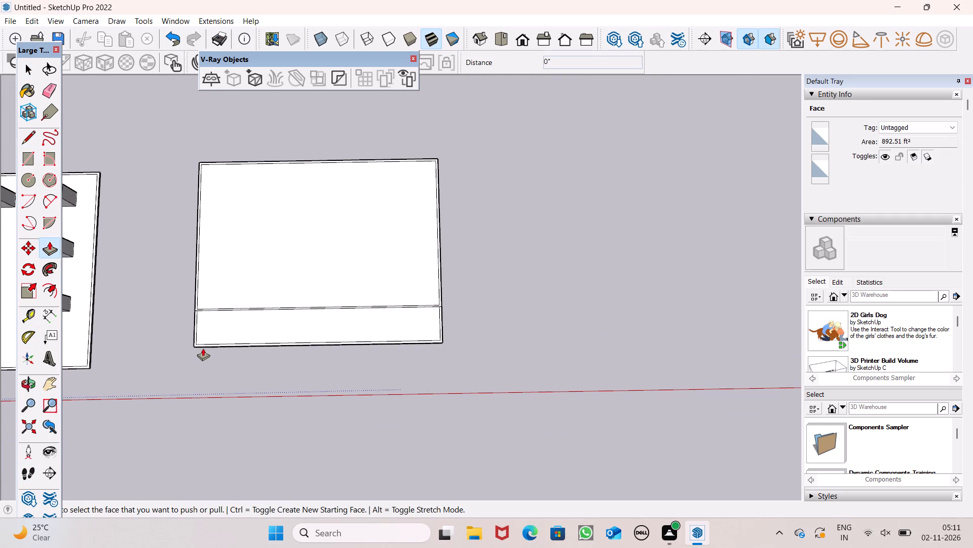
pyautogui.scroll(4, 184, 306)
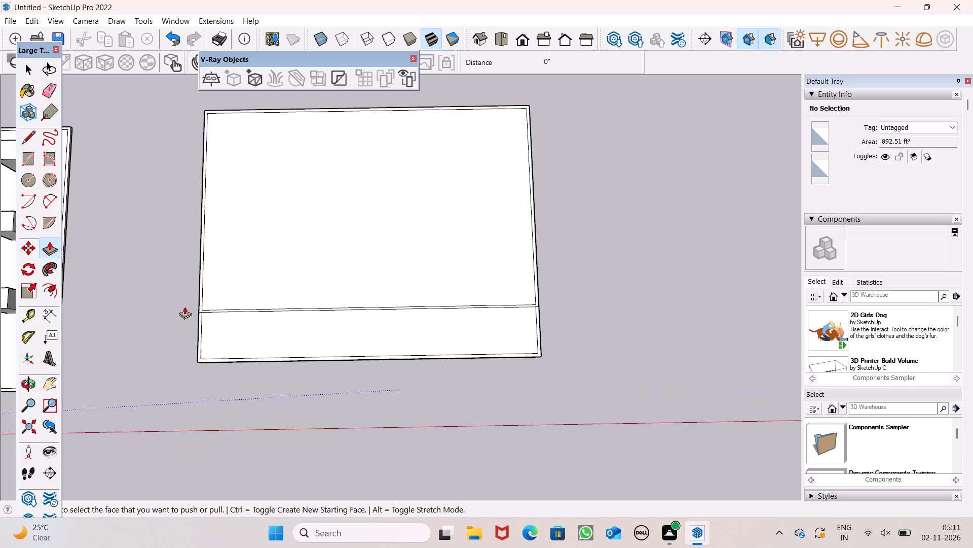
pyautogui.scroll(5, 205, 304)
pyautogui.moveTo(202, 310); pyautogui.dragTo(137, 295)
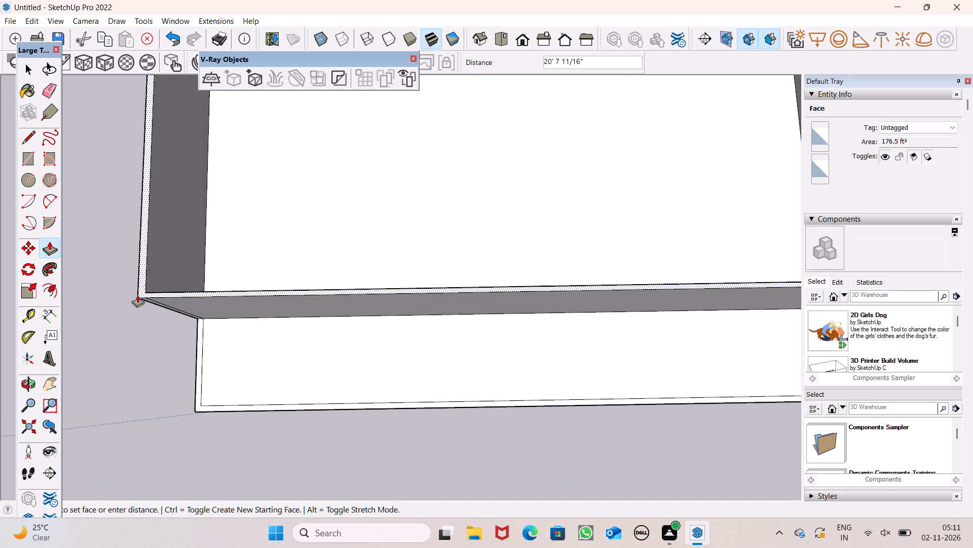
pyautogui.moveTo(137, 295); pyautogui.dragTo(101, 290)
pyautogui.write("10'")
pyautogui.moveTo(101, 290); pyautogui.dragTo(90, 296)
pyautogui.press('Return')
# Measure the wall height along the outer vertical corner edge at the end nearest the columns.
pyautogui.scroll(-3, 89, 296)
pyautogui.moveTo(153, 352); pyautogui.dragTo(141, 198, button='middle')
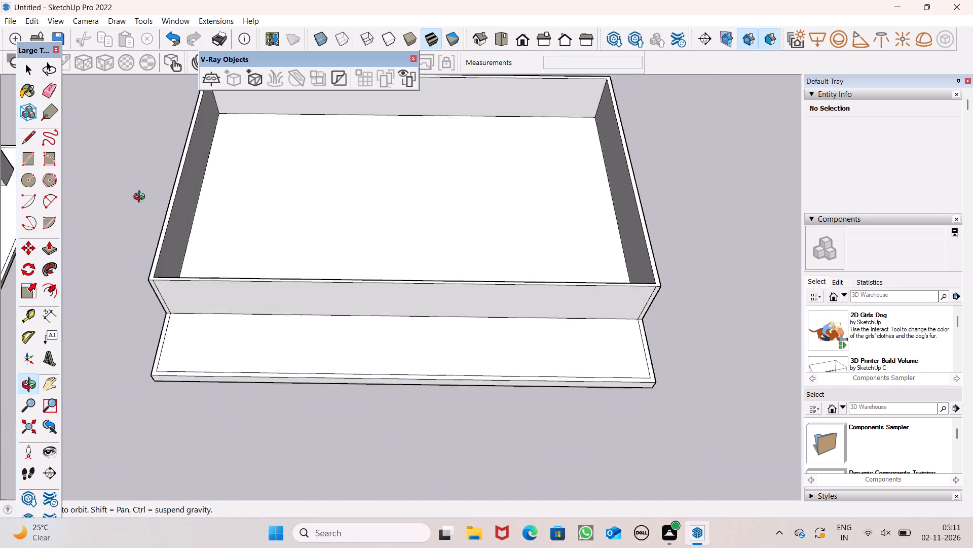
pyautogui.moveTo(141, 198); pyautogui.dragTo(218, 20, button='middle')
pyautogui.moveTo(216, 202); pyautogui.dragTo(189, 233, button='middle')
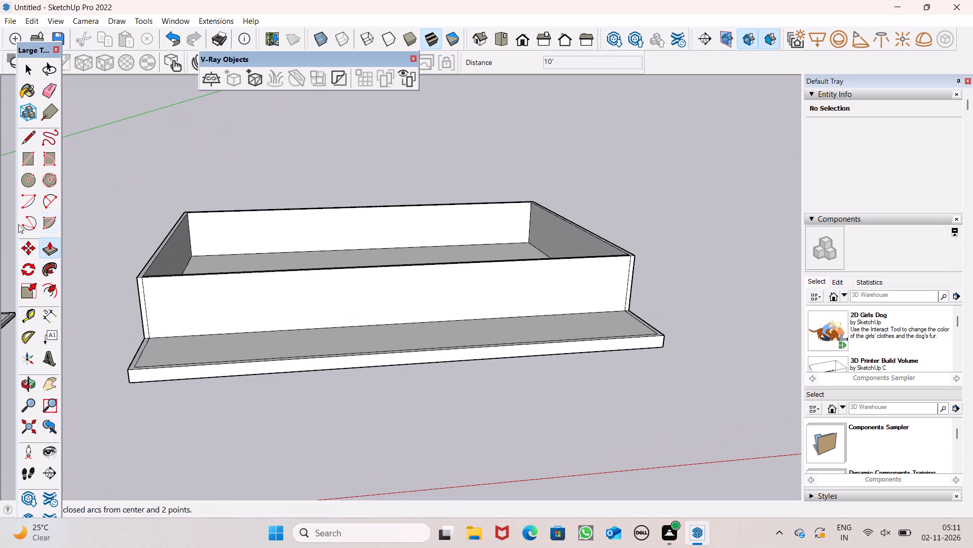
pyautogui.click(50, 320)
pyautogui.scroll(3, 144, 293)
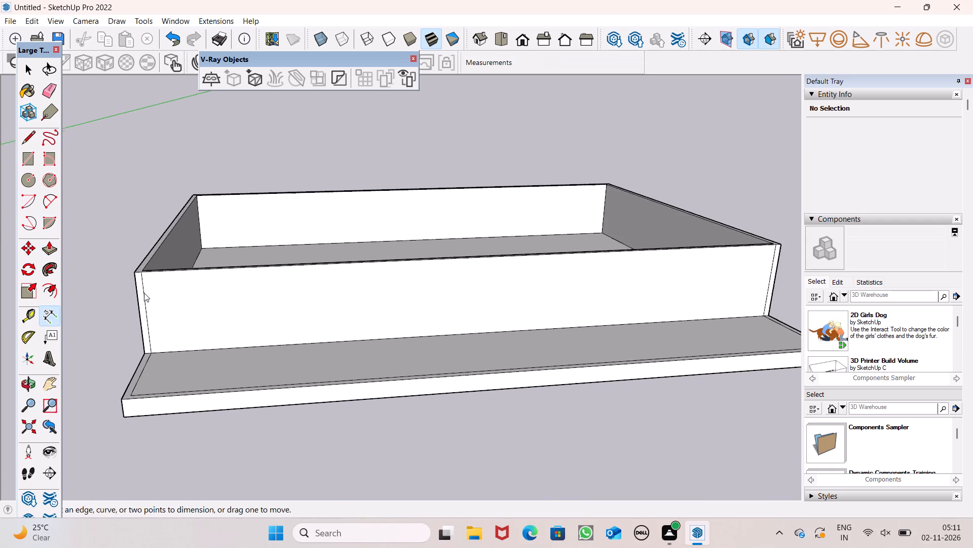
pyautogui.scroll(2, 144, 293)
pyautogui.click(126, 265)
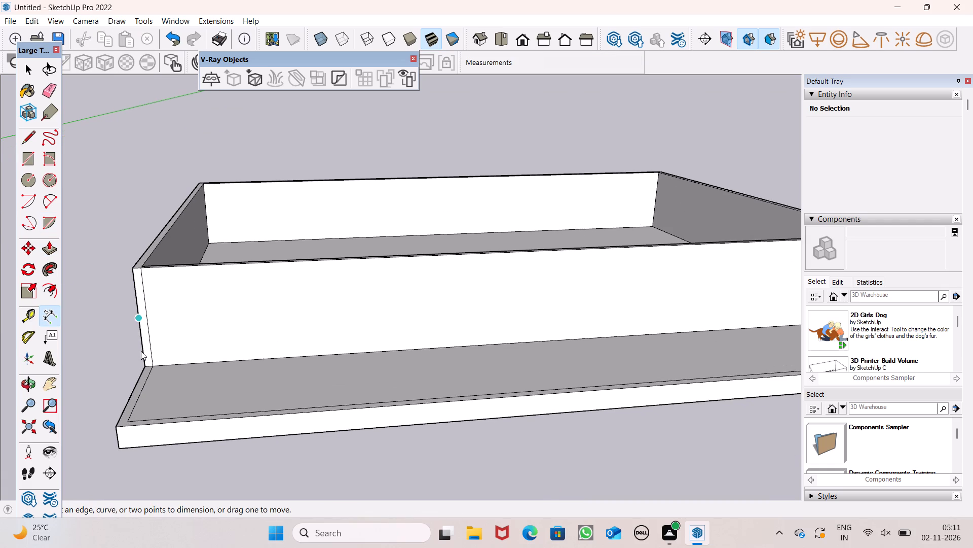
pyautogui.moveTo(144, 363); pyautogui.dragTo(144, 356)
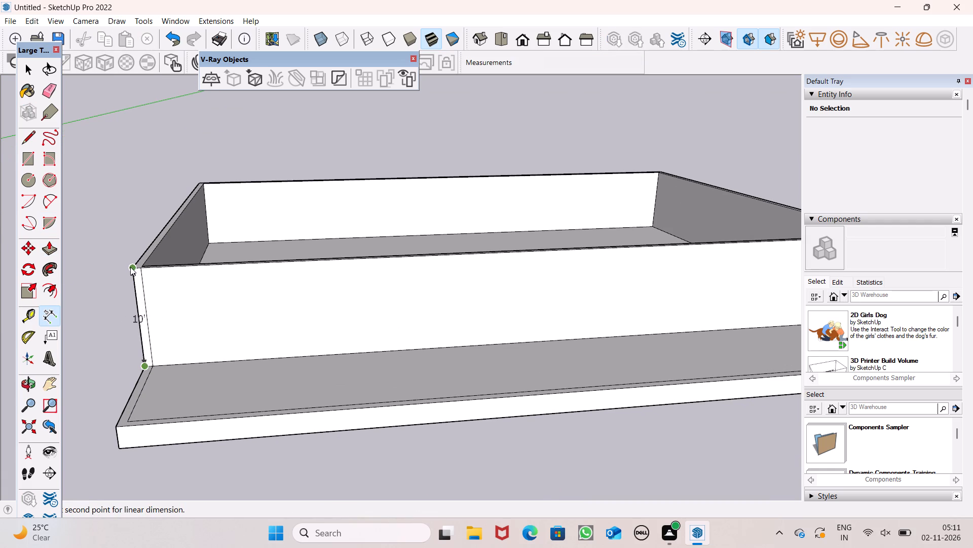
pyautogui.press('space')
# Push/Pull the top face of the walls up by another 5'.
pyautogui.click(41, 246)
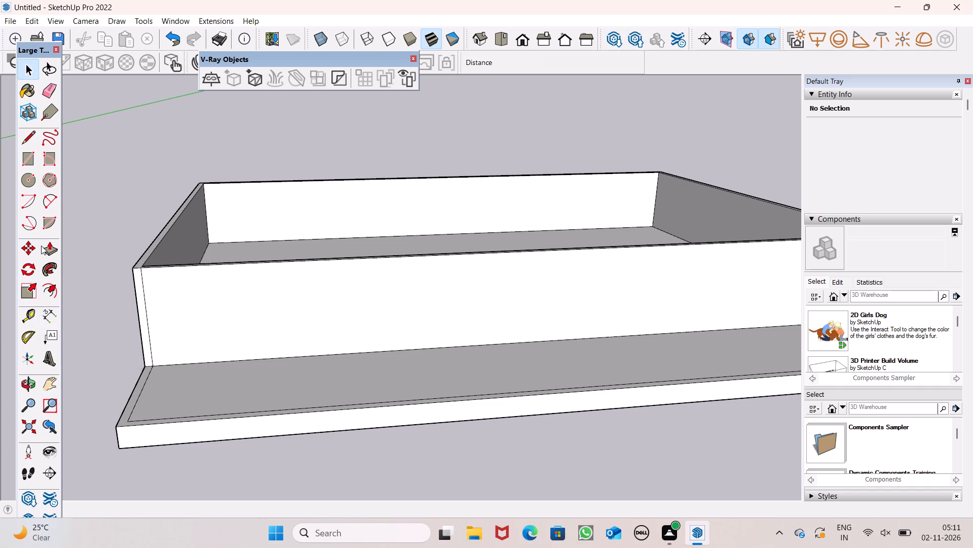
pyautogui.scroll(4, 126, 262)
pyautogui.moveTo(155, 265); pyautogui.dragTo(159, 178)
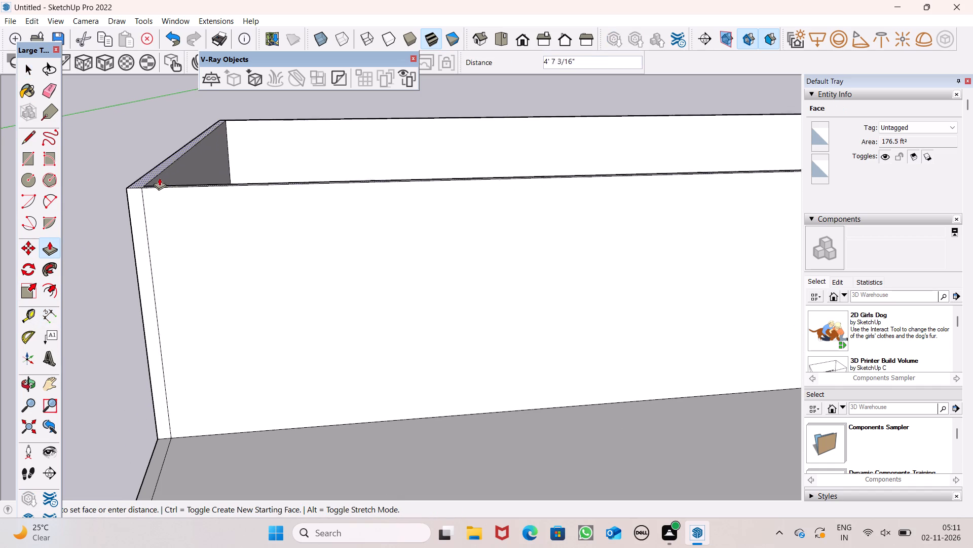
pyautogui.moveTo(159, 178); pyautogui.dragTo(153, 176)
pyautogui.write("5'")
pyautogui.press('Return')
# Measure the length along the top of the front partition wall from one end to the other.
pyautogui.scroll(-7, 111, 215)
pyautogui.click(50, 313)
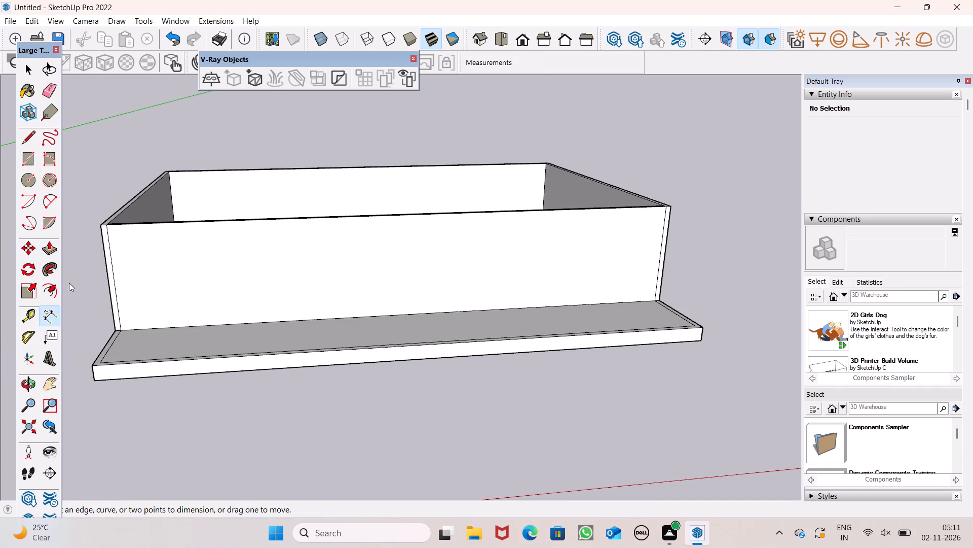
pyautogui.click(103, 227)
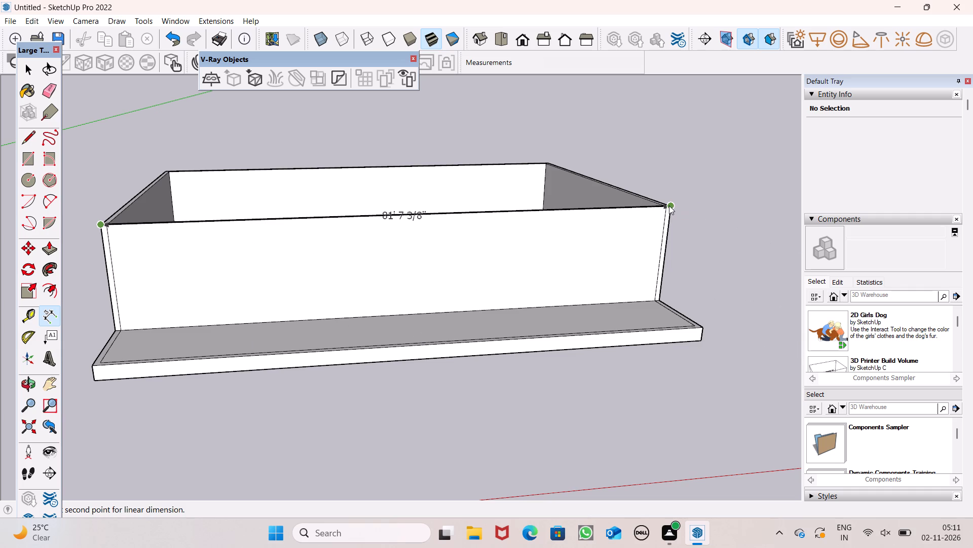
pyautogui.scroll(3, 668, 205)
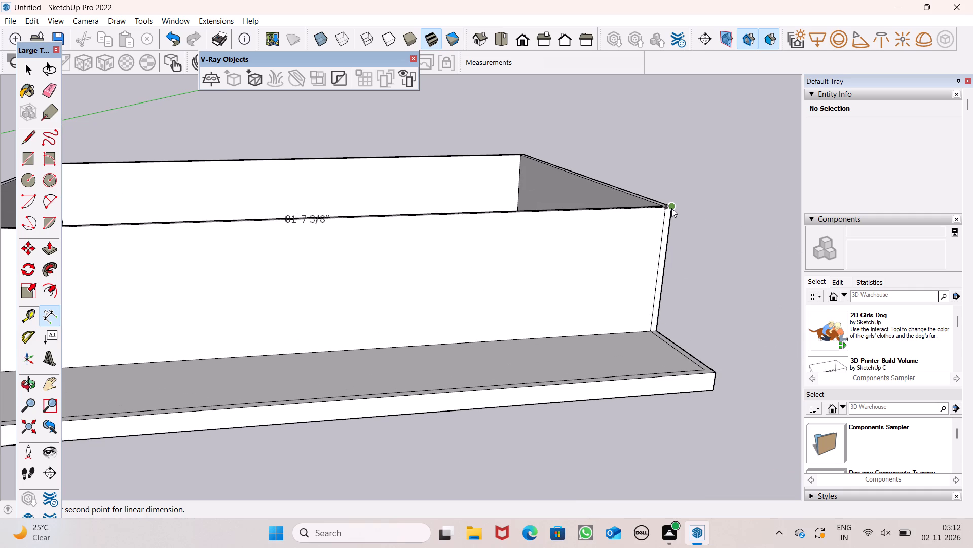
pyautogui.scroll(1, 696, 188)
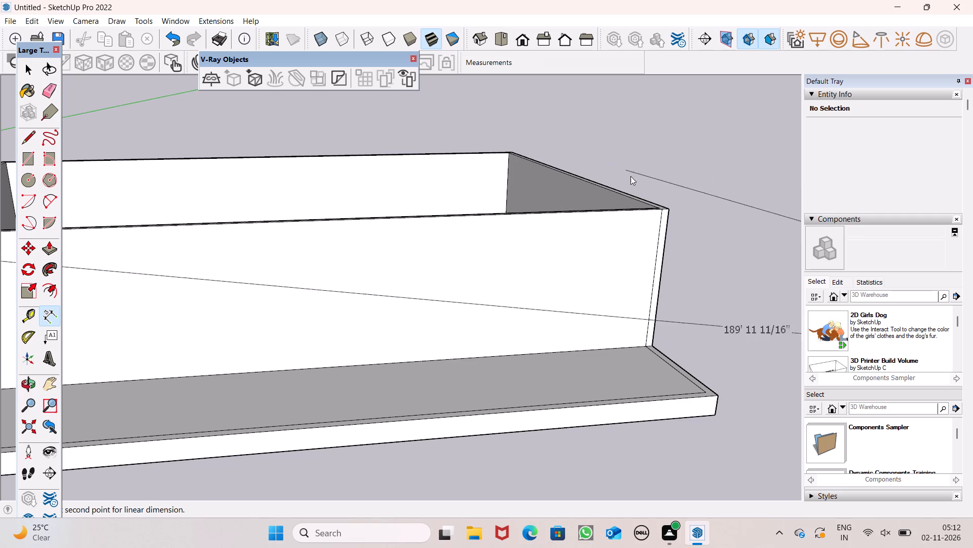
pyautogui.click(662, 204)
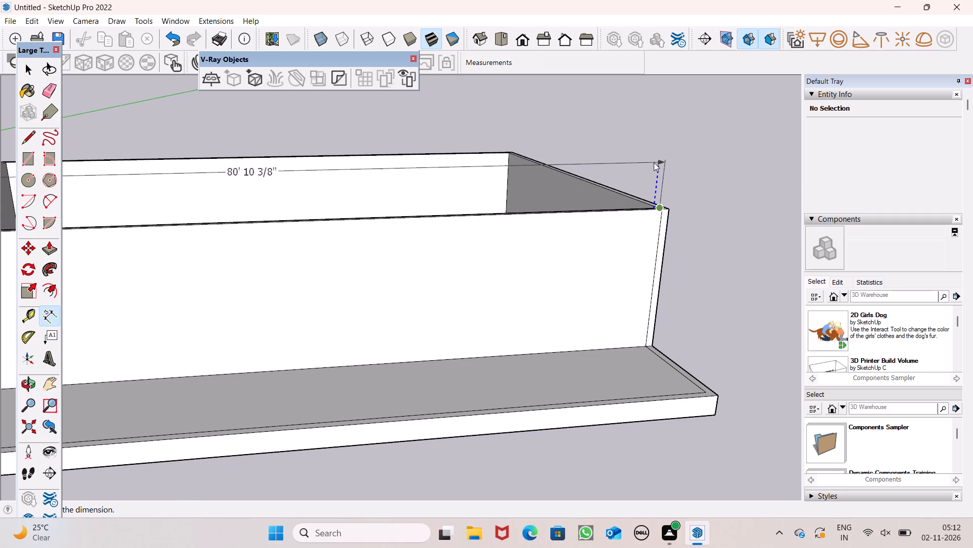
pyautogui.press('space')
# Push/Pull the partition wall's inner face 4' 3" toward the enclosed room, thickening the wall.
pyautogui.scroll(-7, 544, 185)
pyautogui.moveTo(563, 197); pyautogui.dragTo(500, 172, button='middle')
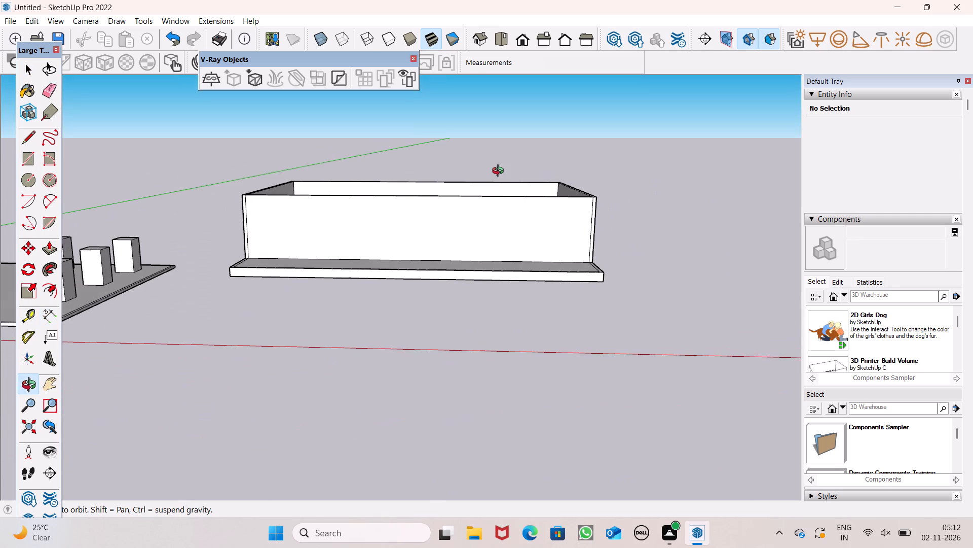
pyautogui.moveTo(500, 172); pyautogui.dragTo(512, 295, button='middle')
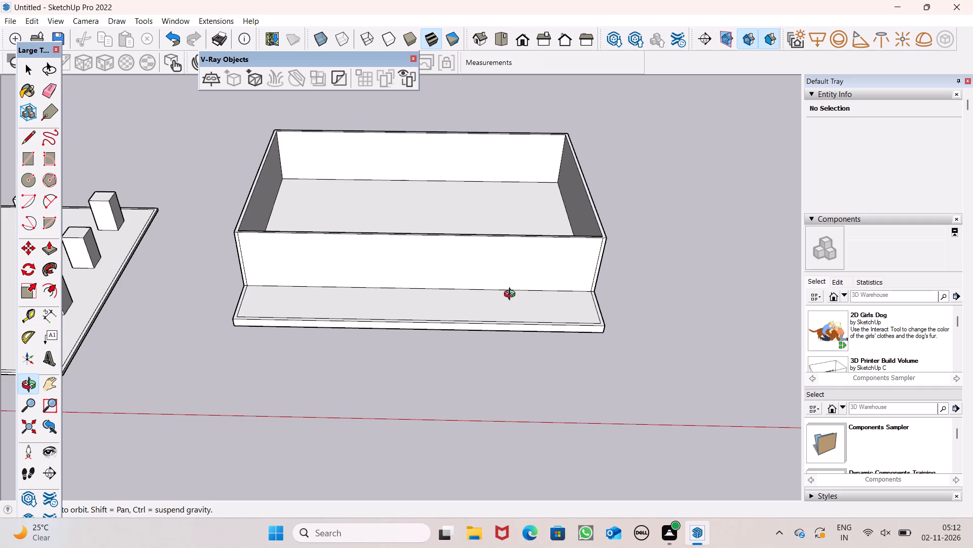
pyautogui.moveTo(512, 295); pyautogui.dragTo(451, 296, button='middle')
pyautogui.scroll(1, 451, 294)
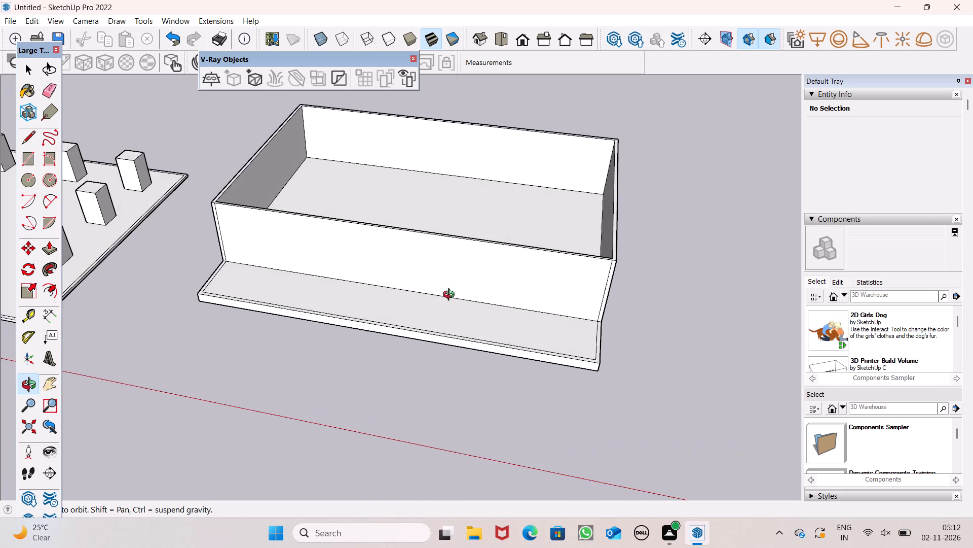
pyautogui.moveTo(451, 296); pyautogui.dragTo(403, 283, button='middle')
pyautogui.moveTo(388, 282); pyautogui.dragTo(483, 304, button='middle')
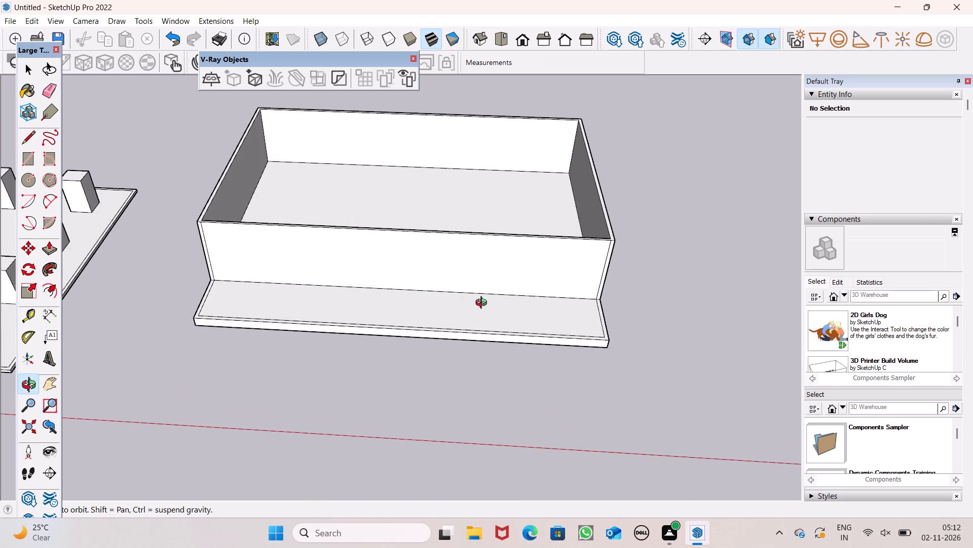
pyautogui.moveTo(483, 304); pyautogui.dragTo(397, 289, button='middle')
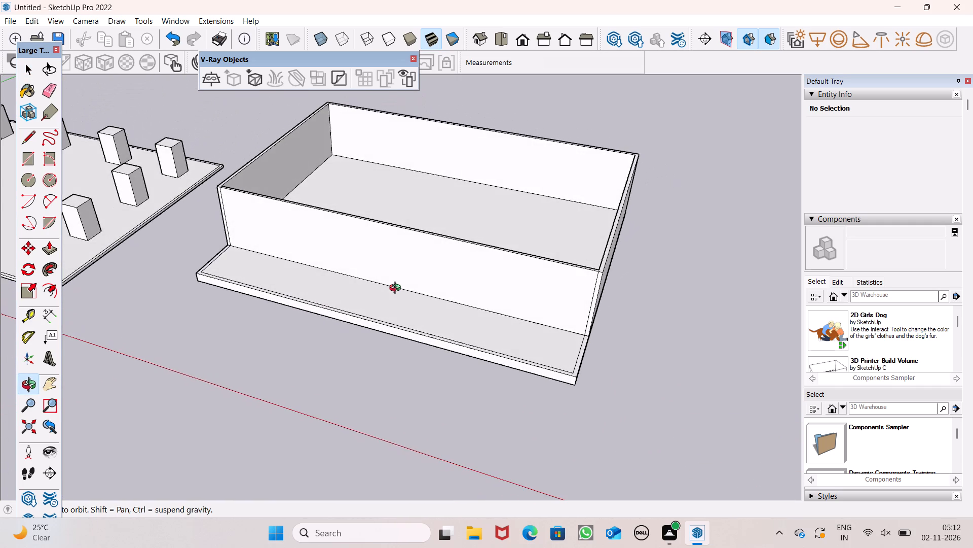
pyautogui.moveTo(397, 289); pyautogui.dragTo(156, 356, button='middle')
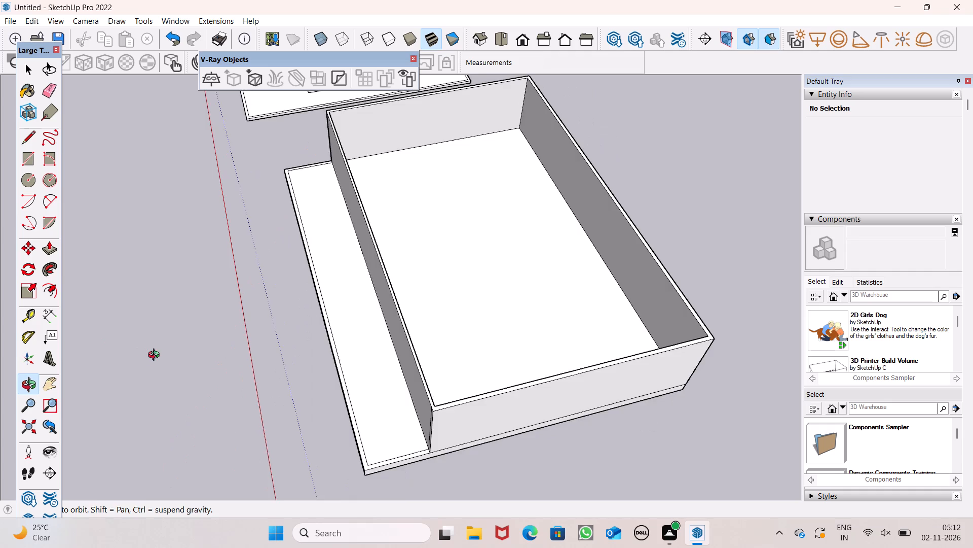
pyautogui.moveTo(156, 356); pyautogui.dragTo(86, 367, button='middle')
pyautogui.click(35, 244)
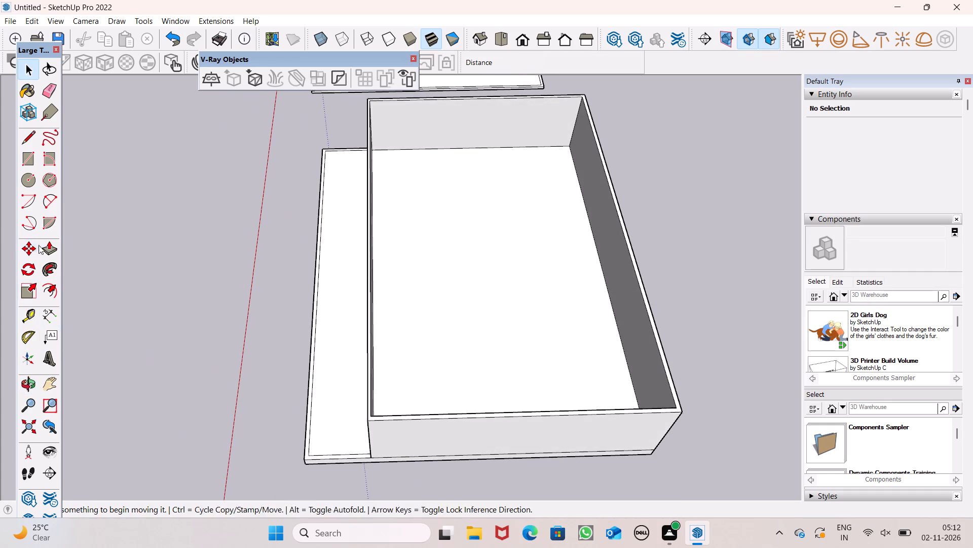
pyautogui.click(51, 250)
pyautogui.moveTo(384, 292); pyautogui.dragTo(294, 262, button='middle')
pyautogui.scroll(3, 351, 303)
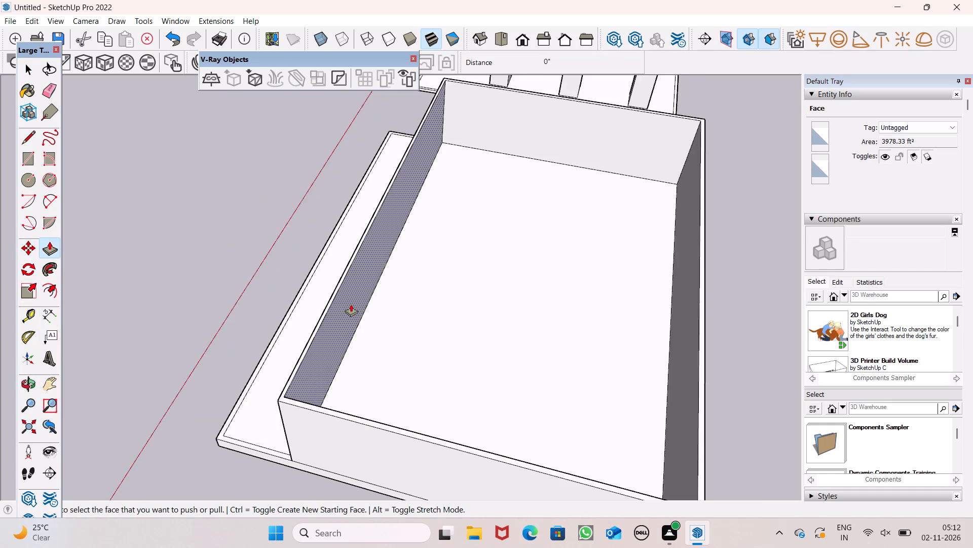
pyautogui.moveTo(347, 312); pyautogui.dragTo(371, 336)
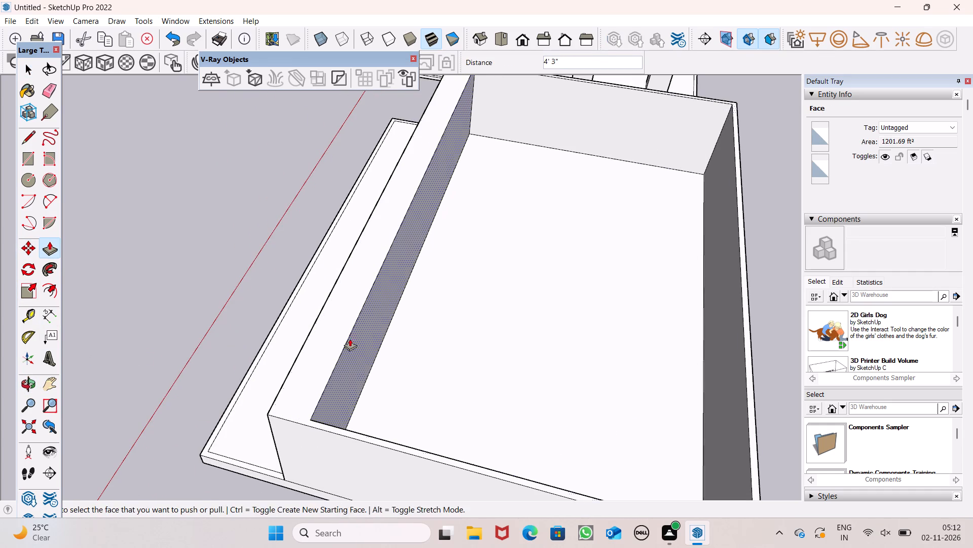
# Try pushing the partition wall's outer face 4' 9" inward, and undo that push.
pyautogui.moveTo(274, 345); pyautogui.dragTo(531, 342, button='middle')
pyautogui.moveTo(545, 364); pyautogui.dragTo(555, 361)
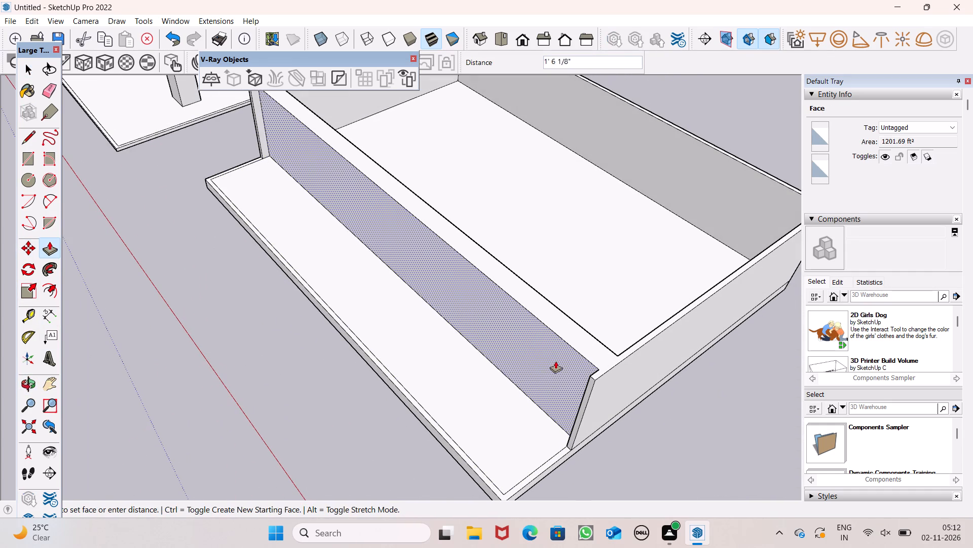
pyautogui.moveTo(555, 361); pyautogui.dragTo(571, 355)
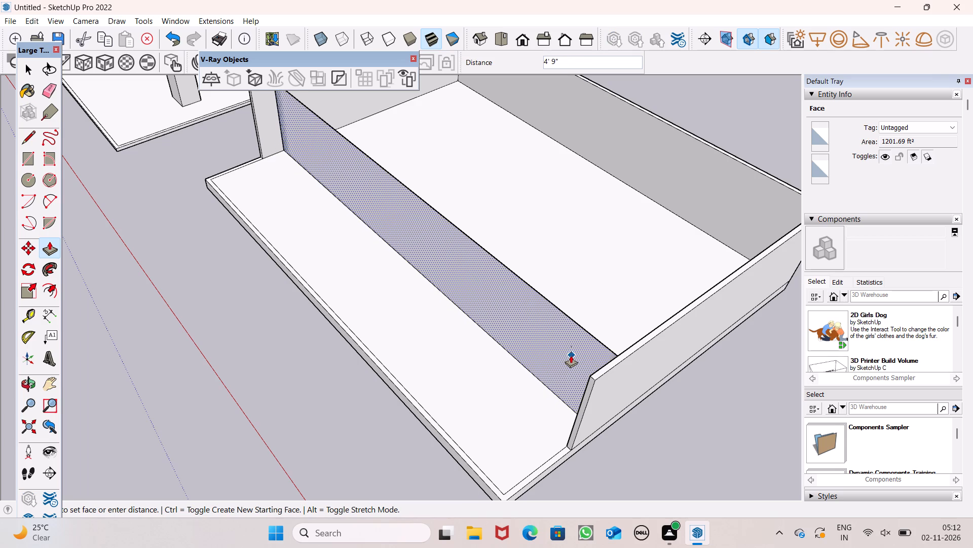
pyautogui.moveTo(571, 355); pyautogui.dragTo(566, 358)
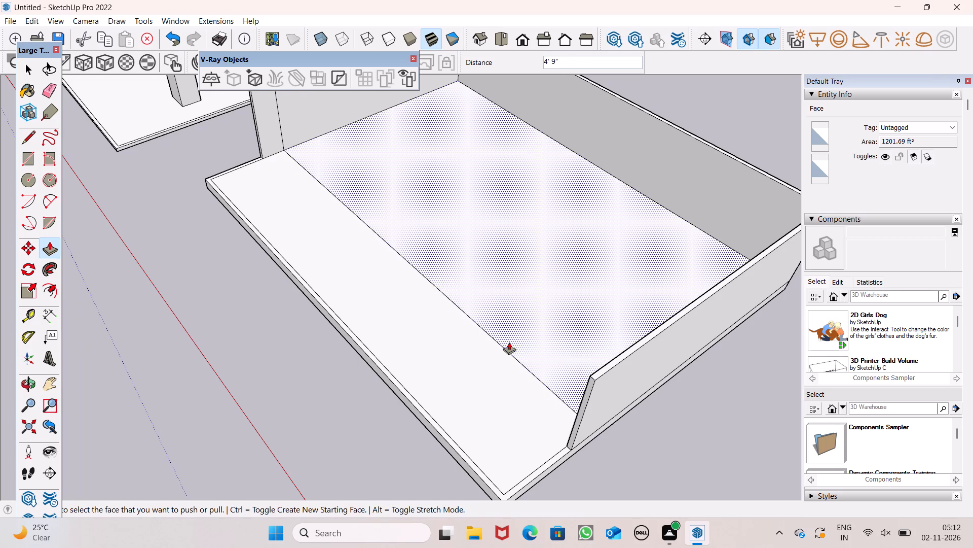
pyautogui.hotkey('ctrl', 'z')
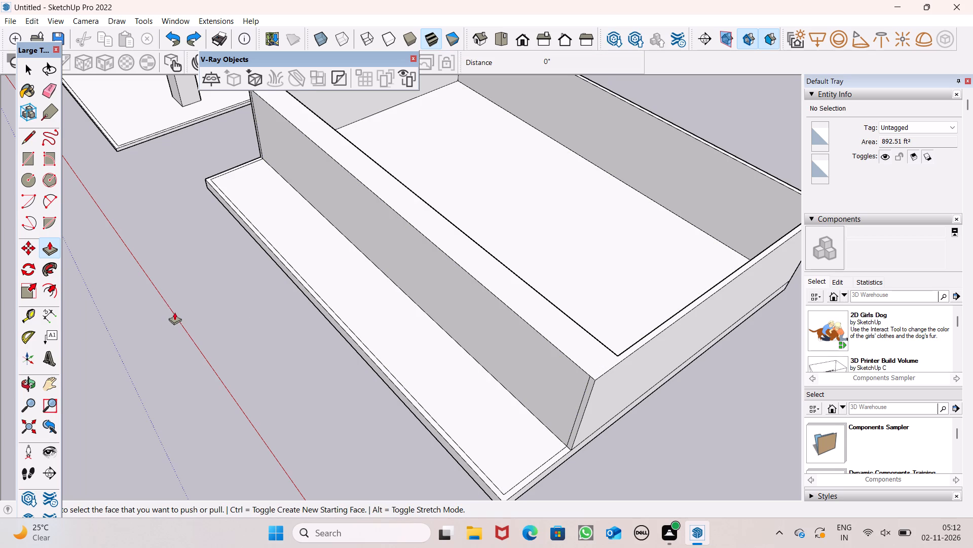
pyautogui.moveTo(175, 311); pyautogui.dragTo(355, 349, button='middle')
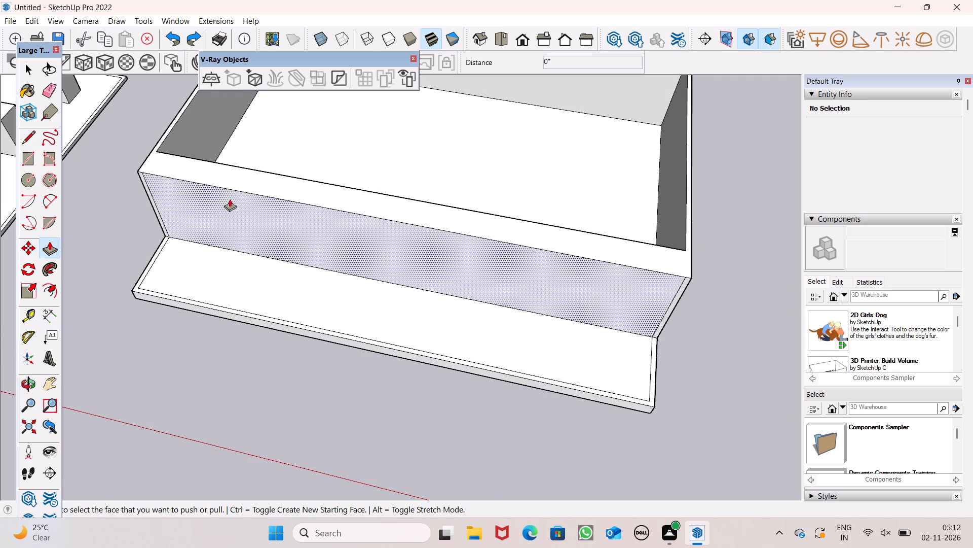
# Push/Pull the partition wall's outer face about 4' 1" inward, thinning the wall toward the enclosed room.
pyautogui.moveTo(242, 209); pyautogui.dragTo(392, 247, button='middle')
pyautogui.scroll(1, 263, 213)
pyautogui.scroll(6, 96, 312)
pyautogui.moveTo(118, 320); pyautogui.dragTo(115, 310)
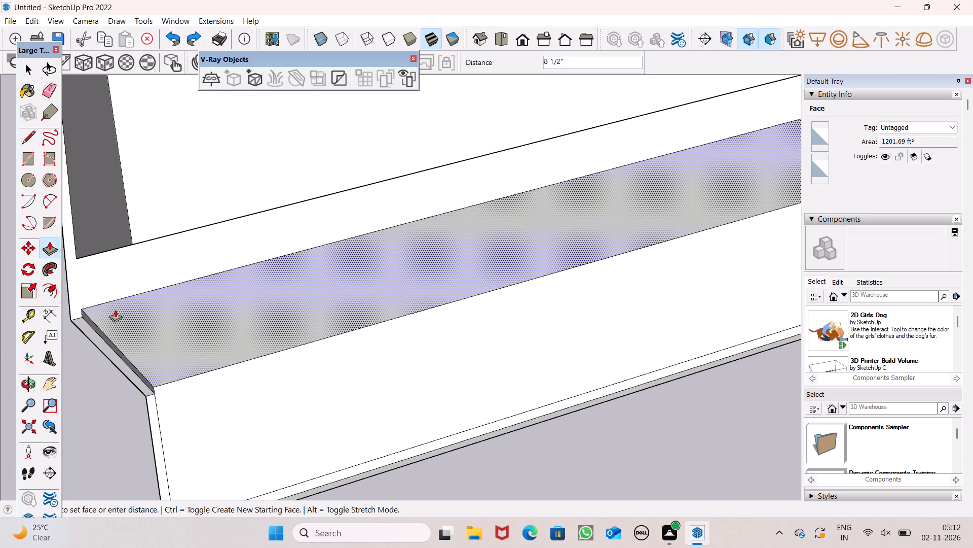
pyautogui.moveTo(115, 310); pyautogui.dragTo(97, 277)
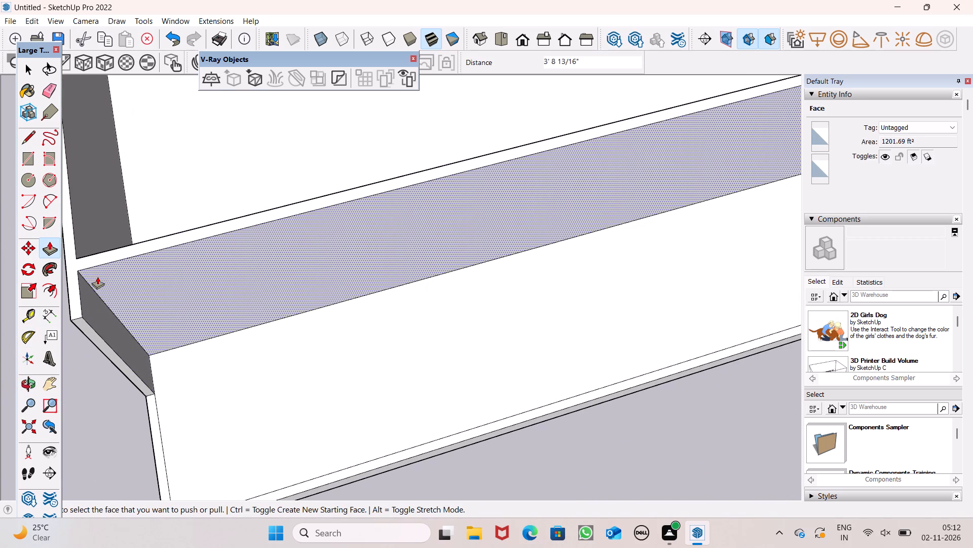
pyautogui.click(119, 299)
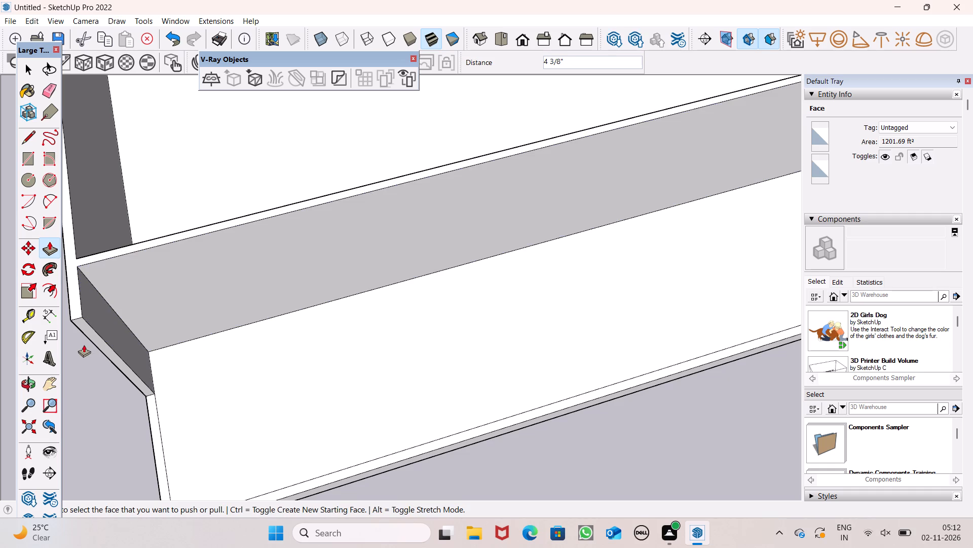
# Push/Pull the exposed end strips of both side walls back 4' 1 3/16", flush with the partition wall's outer face.
pyautogui.moveTo(83, 320); pyautogui.dragTo(93, 272)
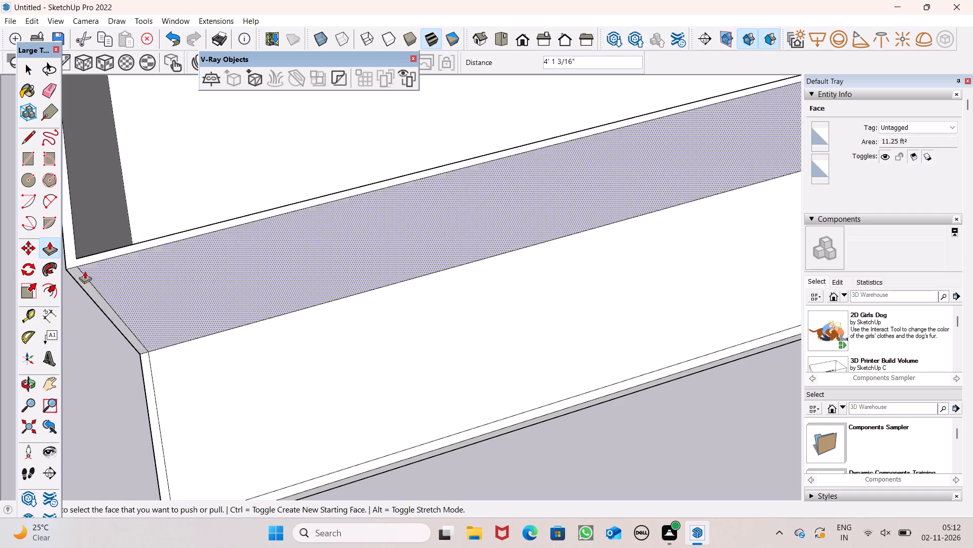
pyautogui.scroll(-10, 74, 273)
pyautogui.scroll(7, 478, 205)
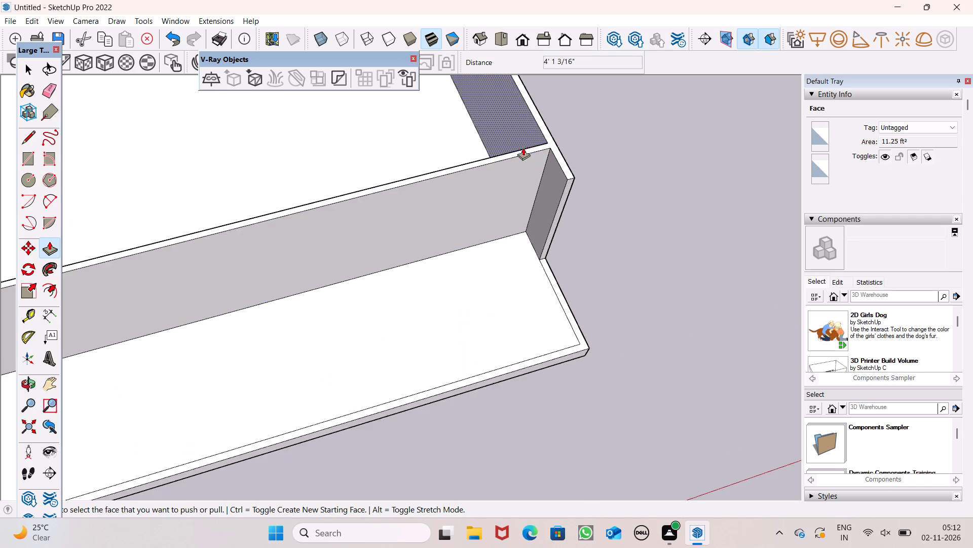
pyautogui.scroll(6, 556, 147)
pyautogui.moveTo(591, 224); pyautogui.dragTo(520, 178)
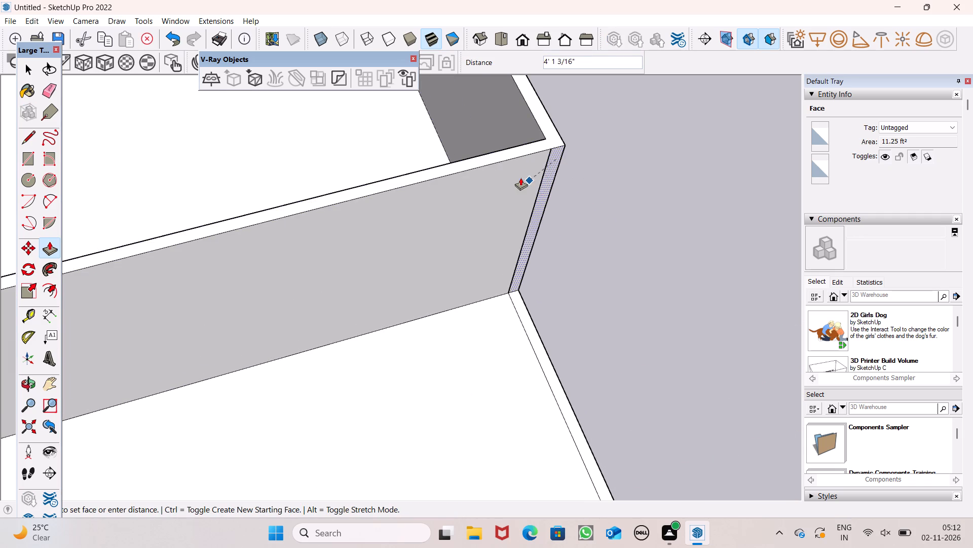
pyautogui.moveTo(520, 178); pyautogui.dragTo(515, 177)
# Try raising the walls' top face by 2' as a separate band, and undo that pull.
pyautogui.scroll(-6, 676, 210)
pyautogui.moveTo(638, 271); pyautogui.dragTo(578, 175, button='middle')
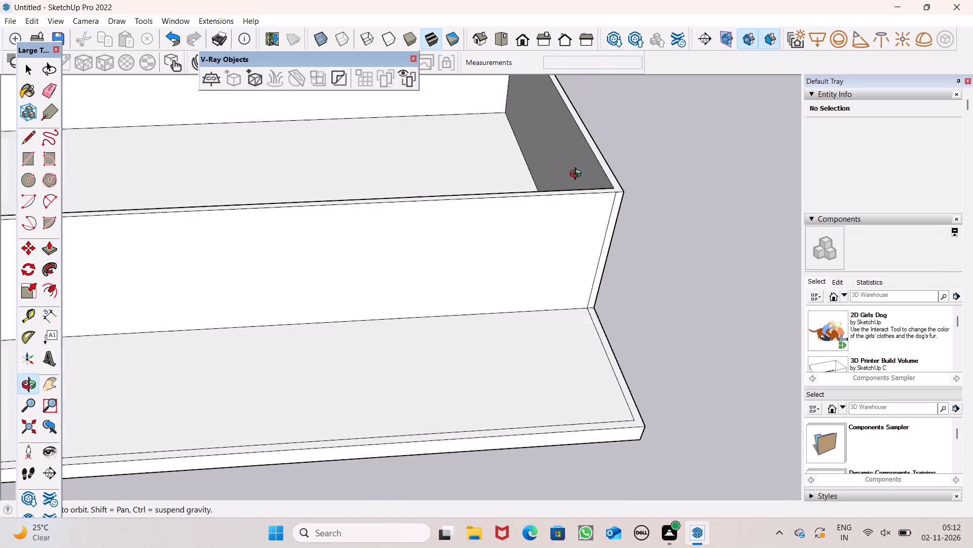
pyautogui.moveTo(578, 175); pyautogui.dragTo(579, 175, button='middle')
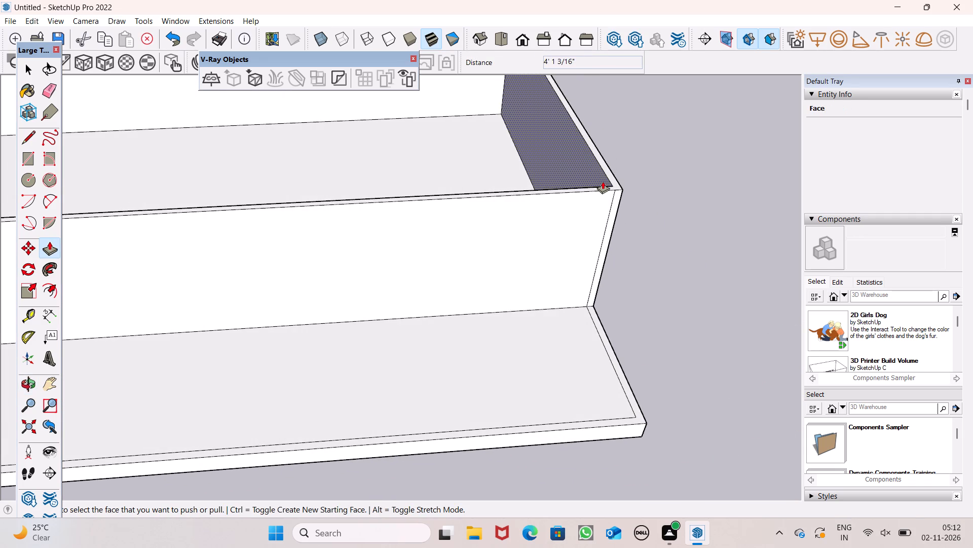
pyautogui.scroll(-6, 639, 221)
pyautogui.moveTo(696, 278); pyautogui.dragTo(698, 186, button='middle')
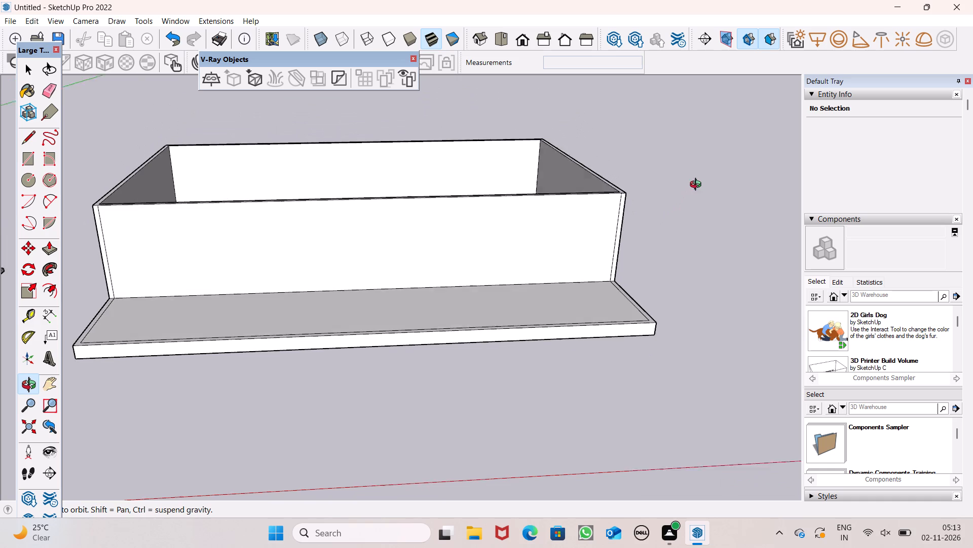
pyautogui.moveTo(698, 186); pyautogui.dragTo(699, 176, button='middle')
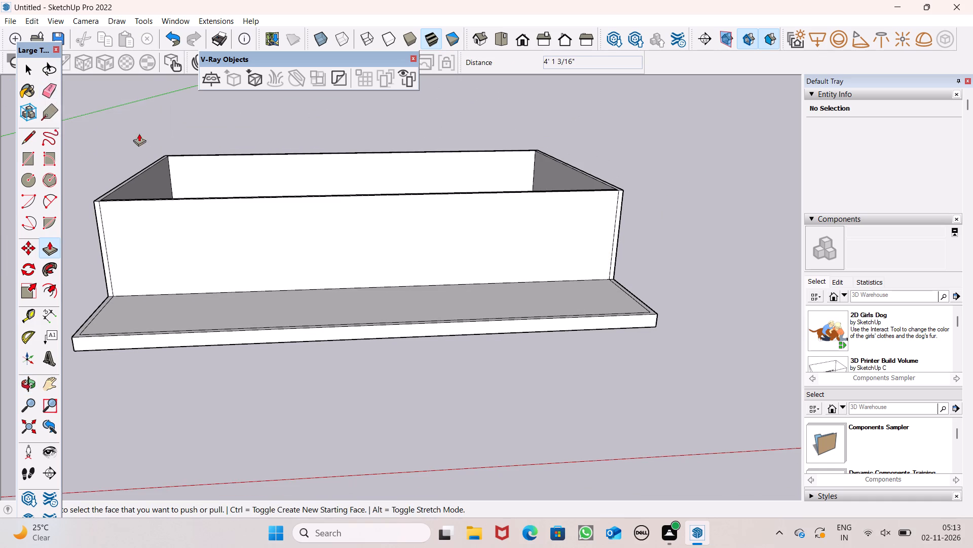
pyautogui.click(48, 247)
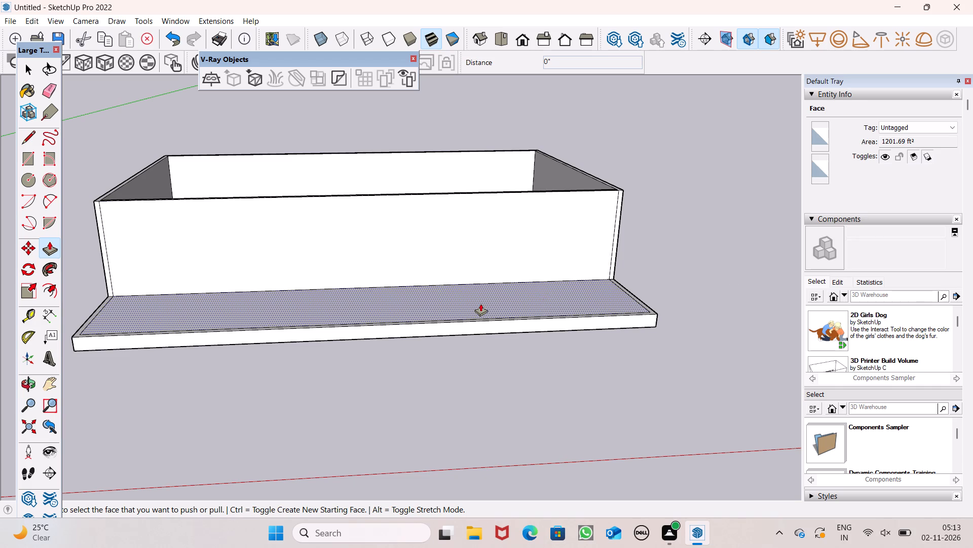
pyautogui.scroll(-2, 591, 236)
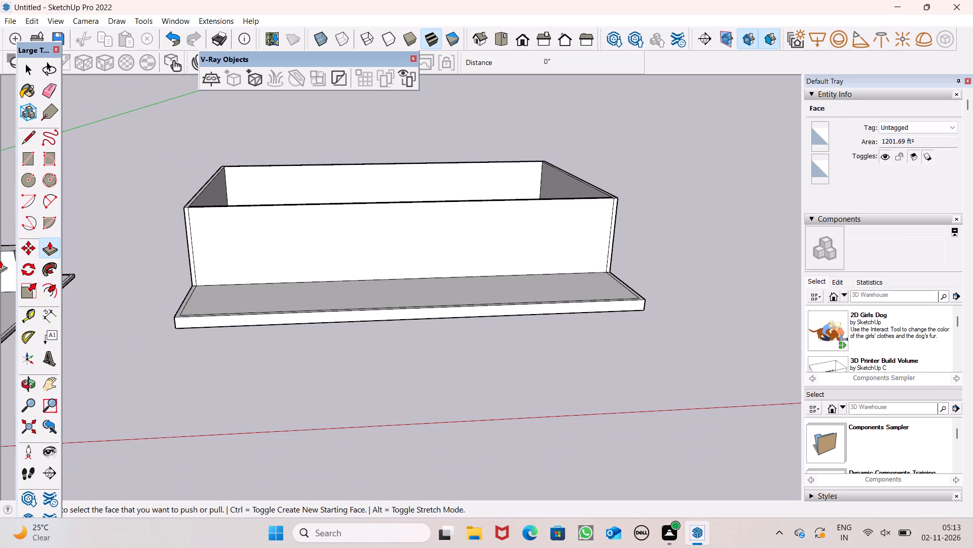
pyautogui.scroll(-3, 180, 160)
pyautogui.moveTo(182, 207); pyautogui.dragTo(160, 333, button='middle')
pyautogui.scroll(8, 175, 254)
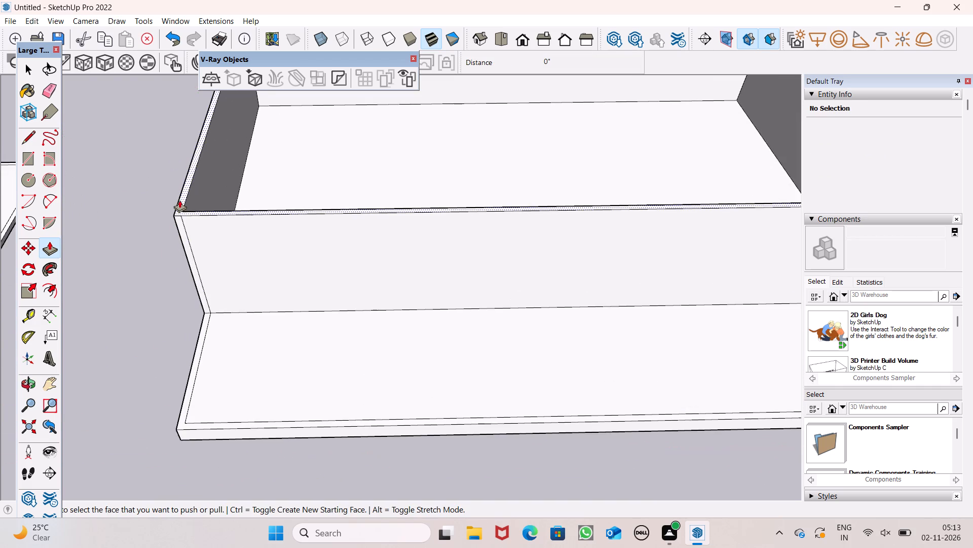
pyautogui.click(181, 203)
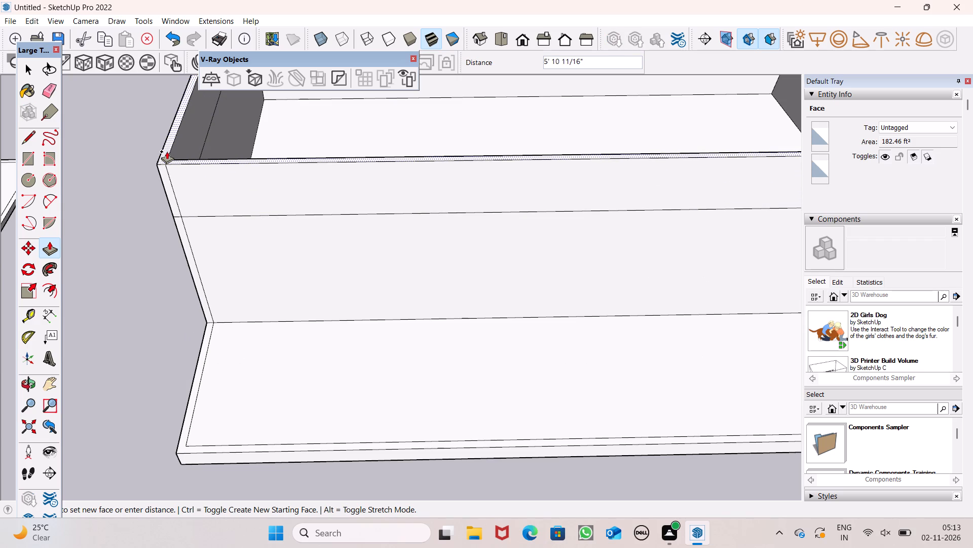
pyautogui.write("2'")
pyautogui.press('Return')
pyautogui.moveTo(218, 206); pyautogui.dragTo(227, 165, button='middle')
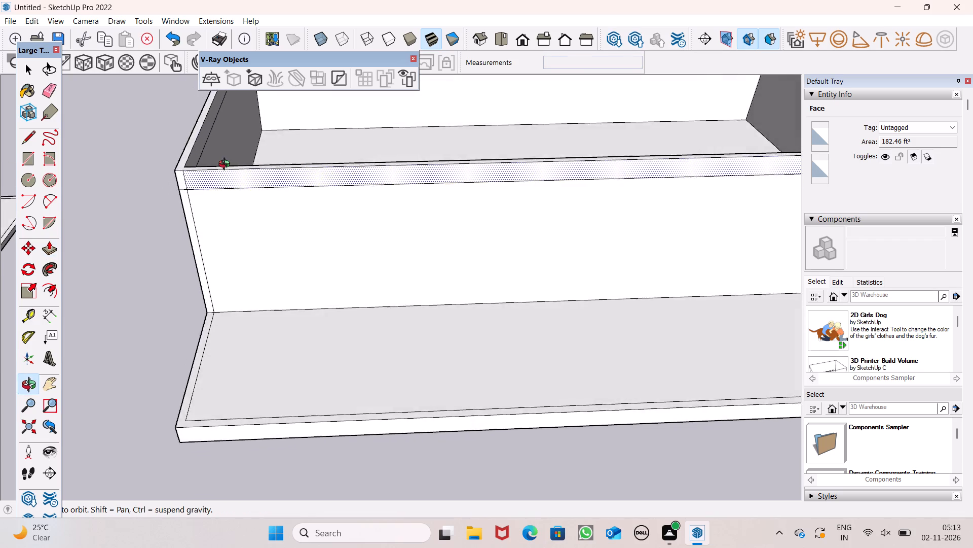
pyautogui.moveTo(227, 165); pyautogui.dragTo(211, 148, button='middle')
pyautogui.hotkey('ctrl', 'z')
# Push/Pull the walls' top face up 3' from a new starting face, forming a separate band.
pyautogui.moveTo(201, 200); pyautogui.dragTo(236, 305, button='middle')
pyautogui.scroll(2, 190, 276)
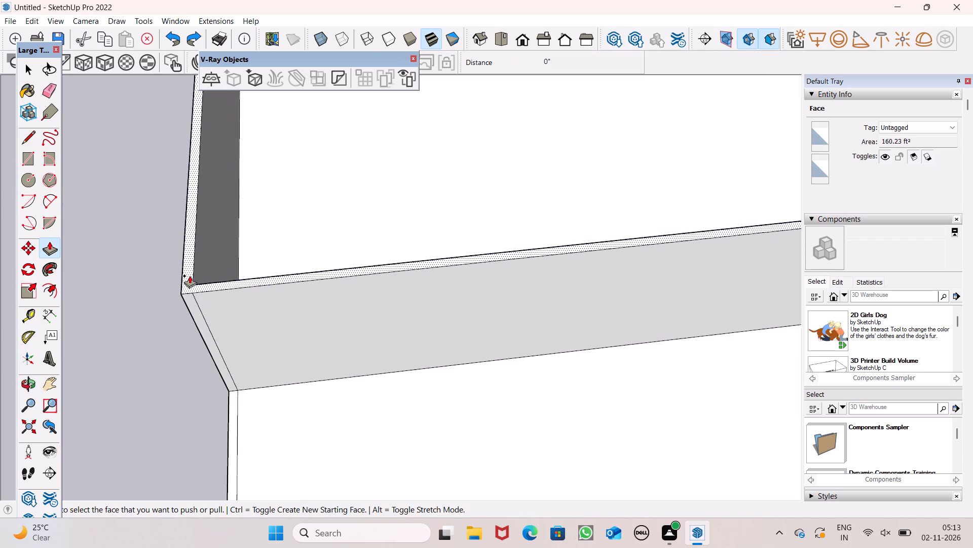
pyautogui.scroll(2, 190, 276)
pyautogui.moveTo(190, 275); pyautogui.dragTo(179, 215)
pyautogui.write("3'")
pyautogui.press('Return')
# Measure the height of the new band at the front corner of the walls without placing a dimension.
pyautogui.scroll(-2, 191, 232)
pyautogui.moveTo(259, 301); pyautogui.dragTo(247, 78, button='middle')
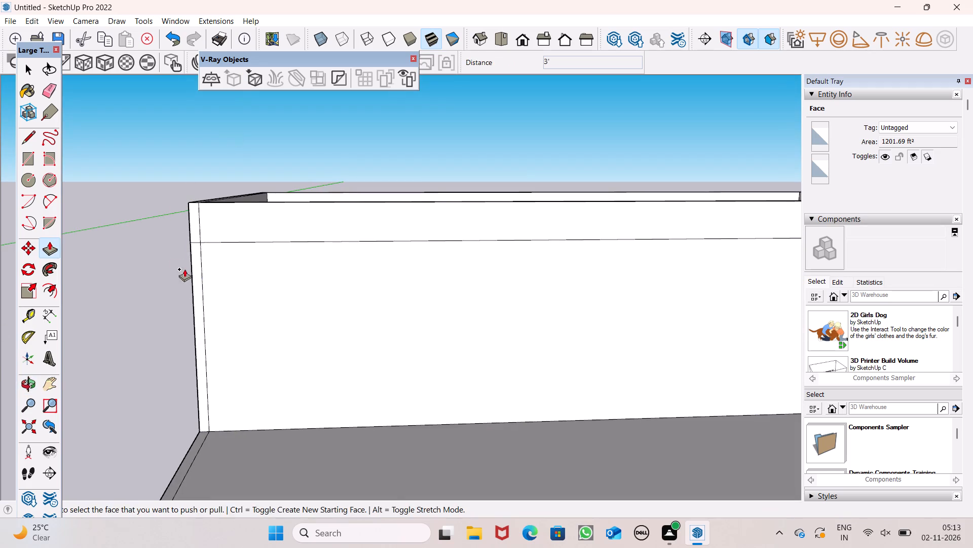
pyautogui.moveTo(184, 269); pyautogui.dragTo(187, 301, button='middle')
pyautogui.click(46, 318)
pyautogui.scroll(6, 122, 282)
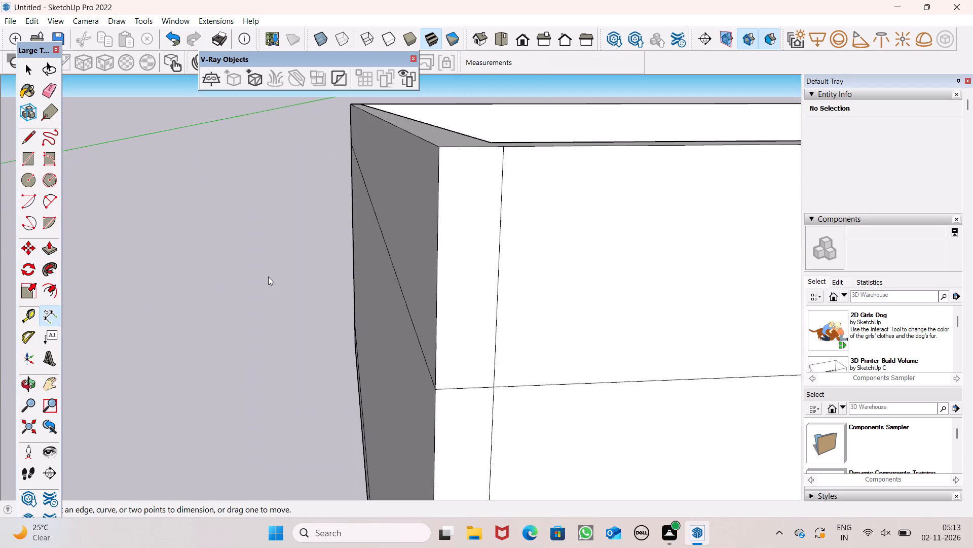
pyautogui.click(441, 148)
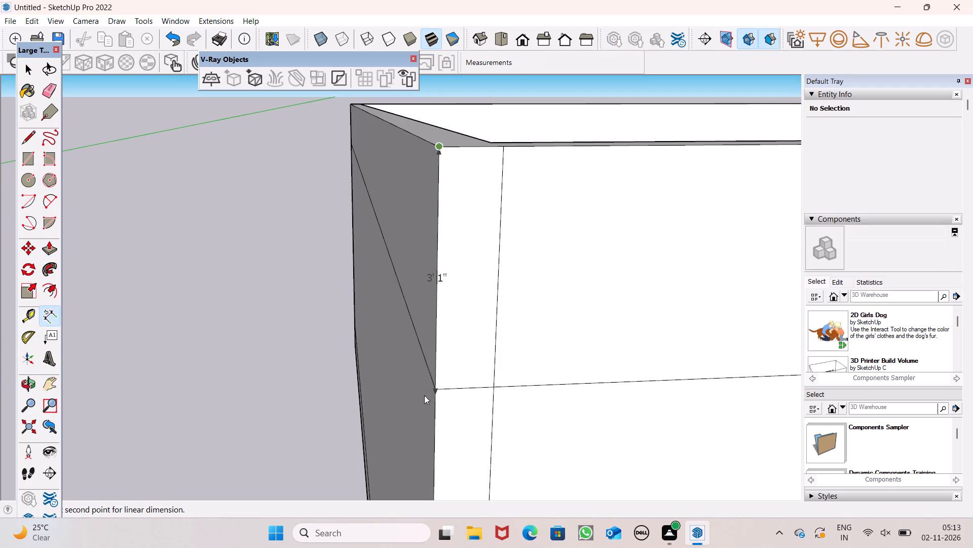
pyautogui.press('space')
# Push/Pull the walls' top face up 15' as a new storey above the first 3' band.
pyautogui.scroll(-7, 253, 334)
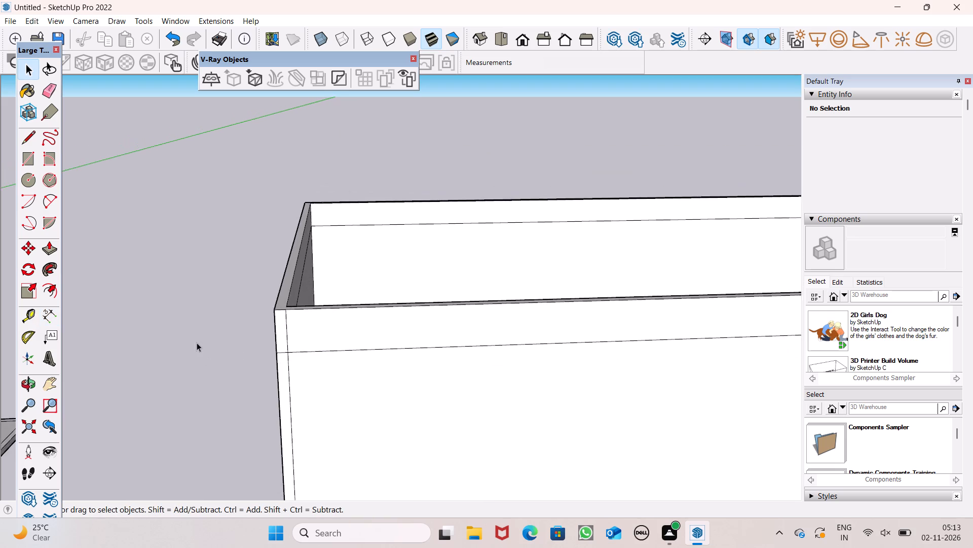
pyautogui.scroll(-7, 197, 341)
pyautogui.scroll(5, 201, 291)
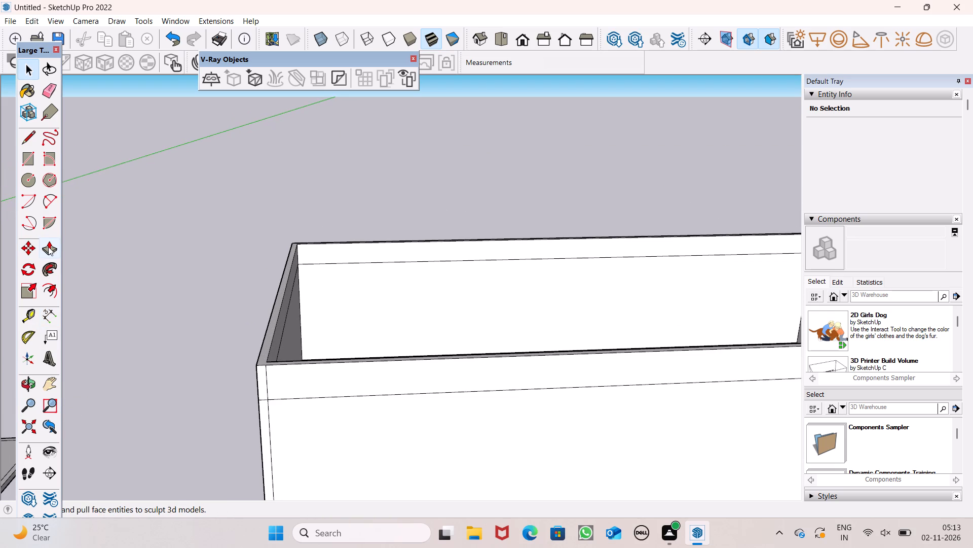
pyautogui.click(48, 247)
pyautogui.moveTo(266, 352); pyautogui.dragTo(260, 185)
pyautogui.press('1')
pyautogui.write("5'")
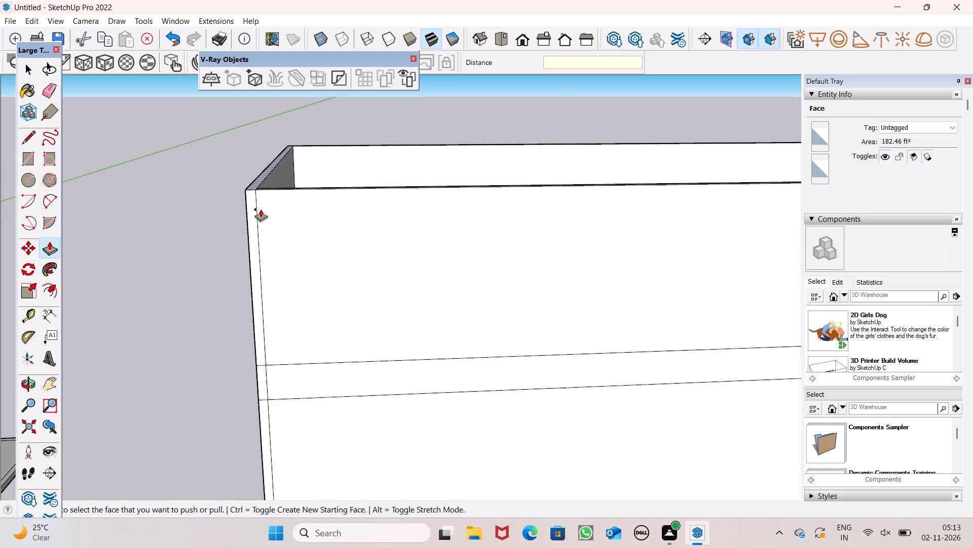
pyautogui.press('Return')
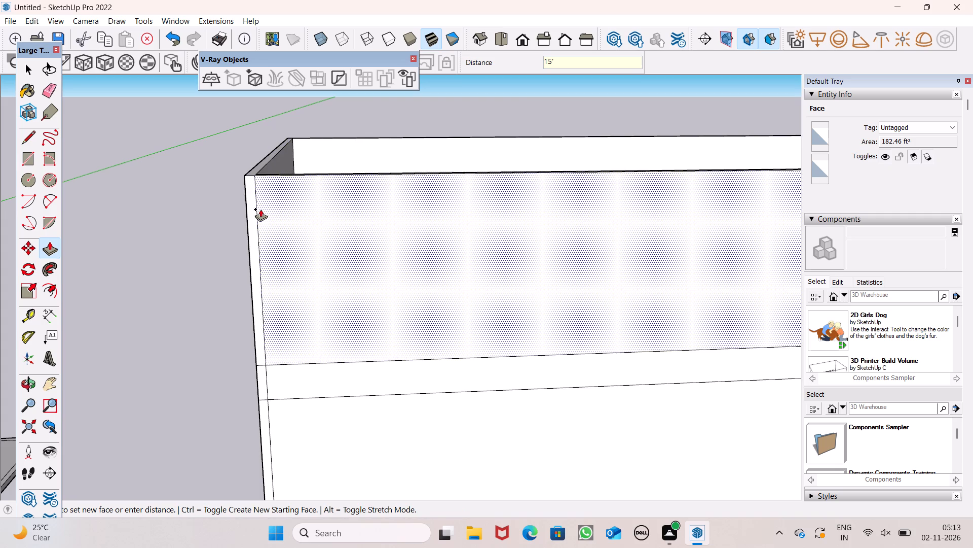
# Push/Pull the walls' top face up 3' as a second separate band above the new storey.
pyautogui.scroll(-6, 311, 237)
pyautogui.moveTo(294, 245); pyautogui.dragTo(320, 390, button='middle')
pyautogui.scroll(1, 328, 396)
pyautogui.scroll(4, 293, 340)
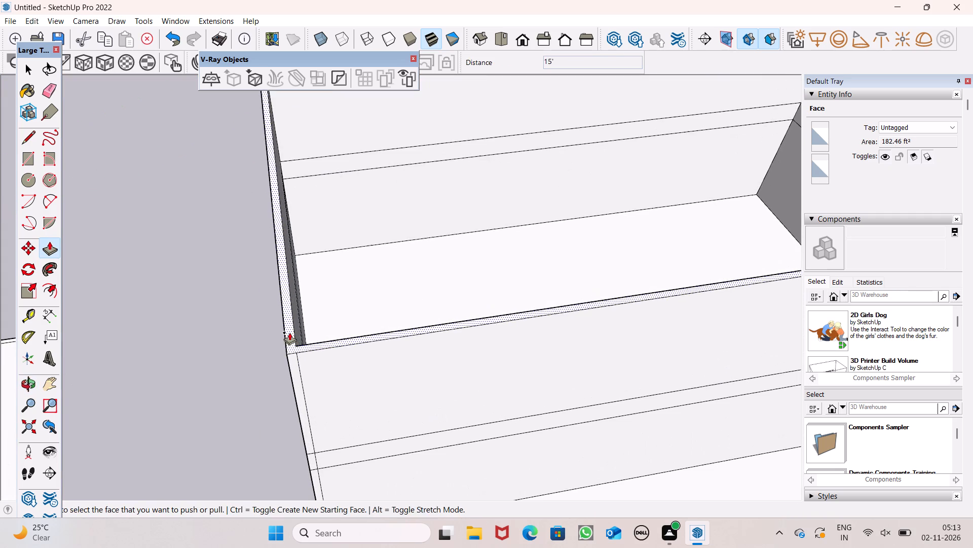
pyautogui.moveTo(289, 332); pyautogui.dragTo(271, 139)
pyautogui.write("3'")
pyautogui.press('Return')
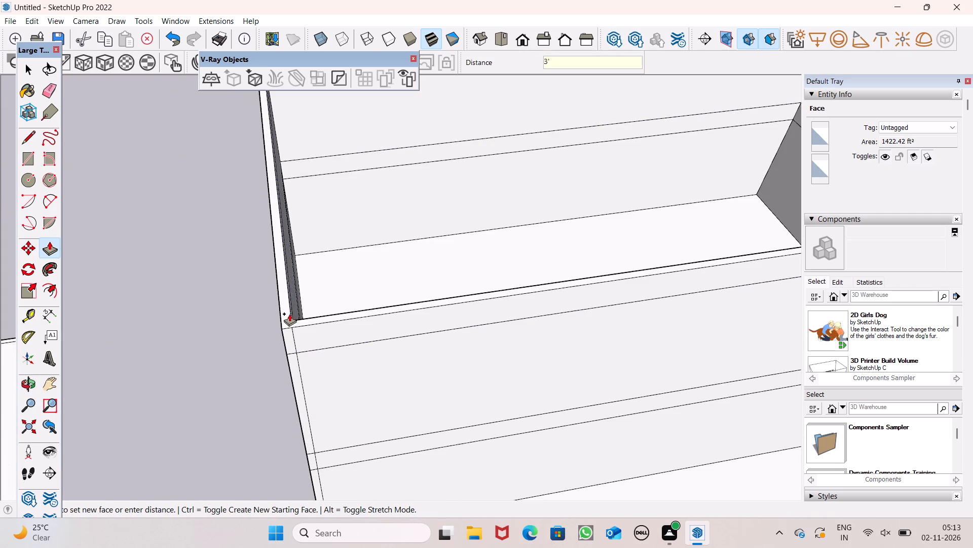
# Push/Pull the walls' top face up 15' as another storey above the second 3' band.
pyautogui.moveTo(290, 314); pyautogui.dragTo(239, 118)
pyautogui.write('15')
pyautogui.press("'")
pyautogui.press('Return')
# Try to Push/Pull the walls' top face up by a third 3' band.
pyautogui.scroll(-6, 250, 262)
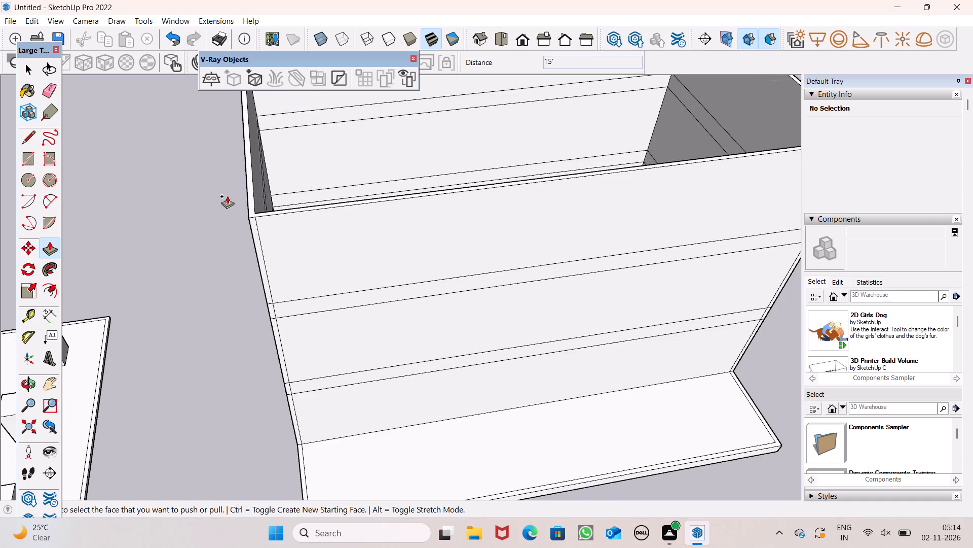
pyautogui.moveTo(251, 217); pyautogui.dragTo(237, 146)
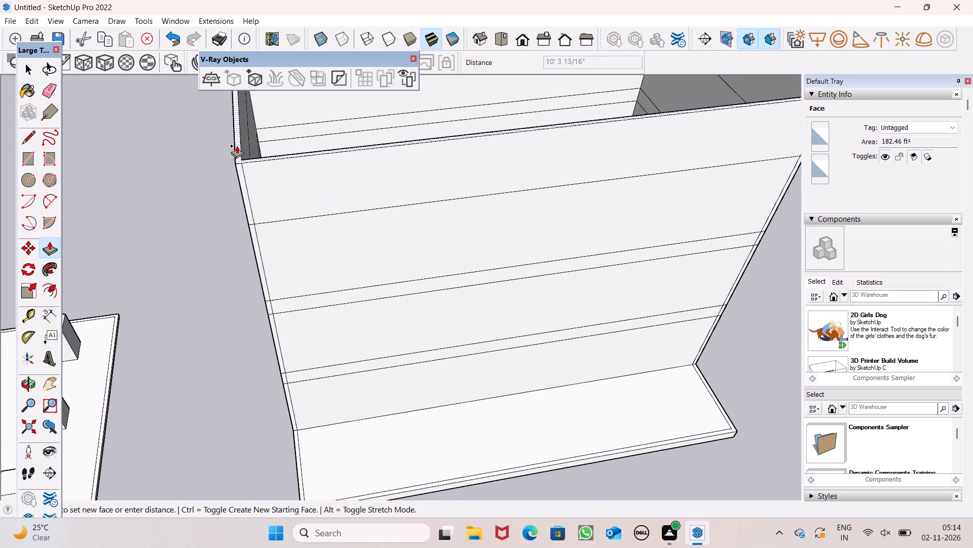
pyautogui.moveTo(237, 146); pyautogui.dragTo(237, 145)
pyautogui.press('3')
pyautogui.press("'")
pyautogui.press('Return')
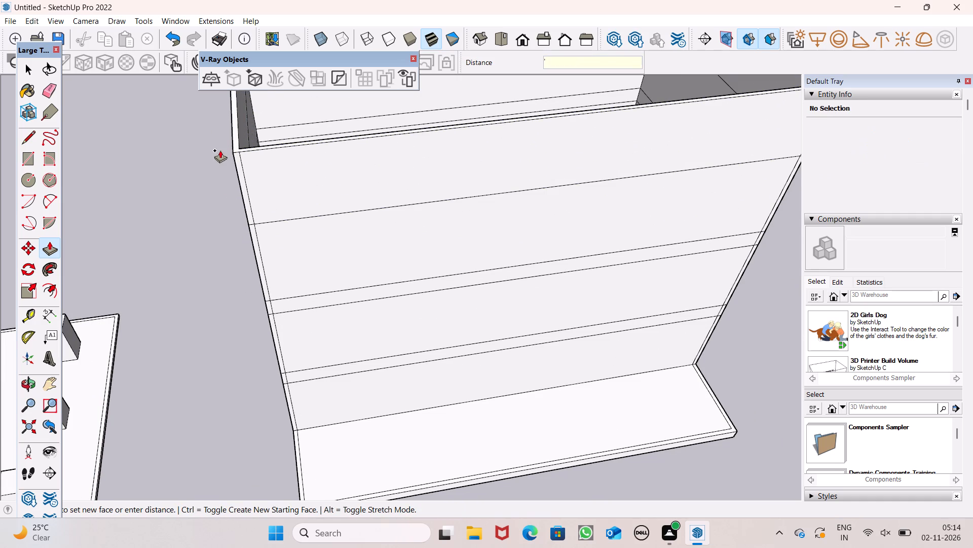
# Push/Pull the walls' top face up 3' as the third separate band, above the latest storey.
pyautogui.moveTo(237, 233); pyautogui.dragTo(244, 185, button='middle')
pyautogui.scroll(5, 261, 160)
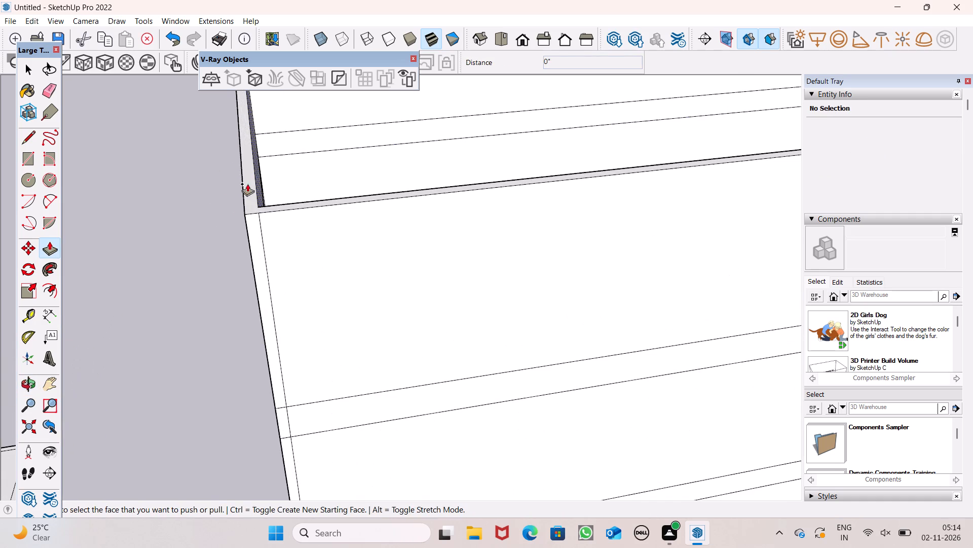
pyautogui.moveTo(247, 188); pyautogui.dragTo(247, 92)
pyautogui.press('3')
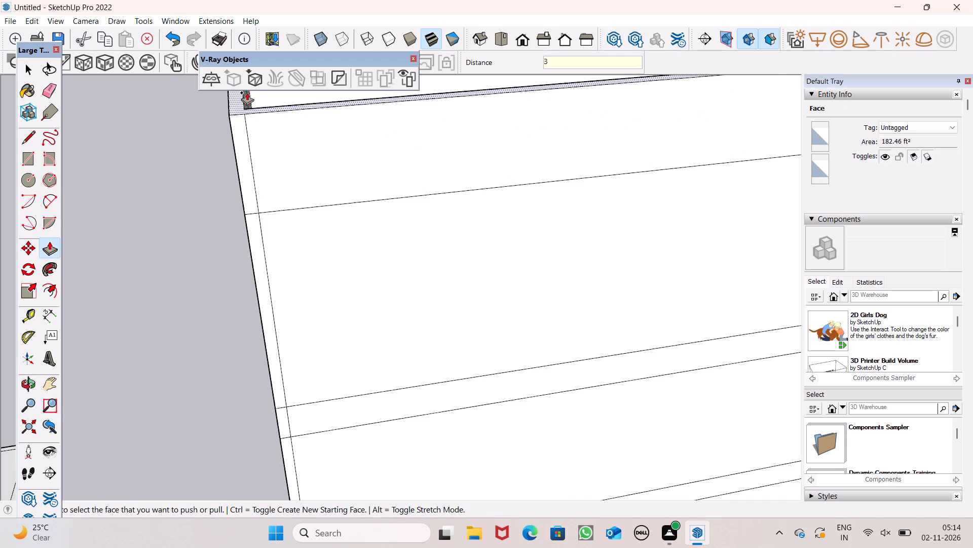
pyautogui.press("'")
pyautogui.press('Return')
# Push/Pull the walls' top face up 15' as the topmost storey above the third 3' band.
pyautogui.scroll(-8, 254, 225)
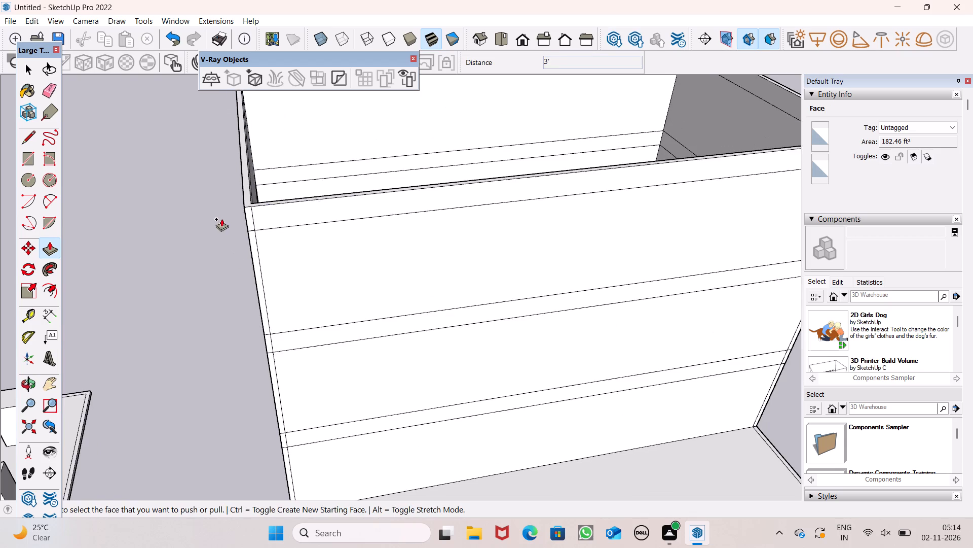
pyautogui.scroll(-5, 218, 221)
pyautogui.scroll(6, 232, 196)
pyautogui.moveTo(236, 222); pyautogui.dragTo(239, 209)
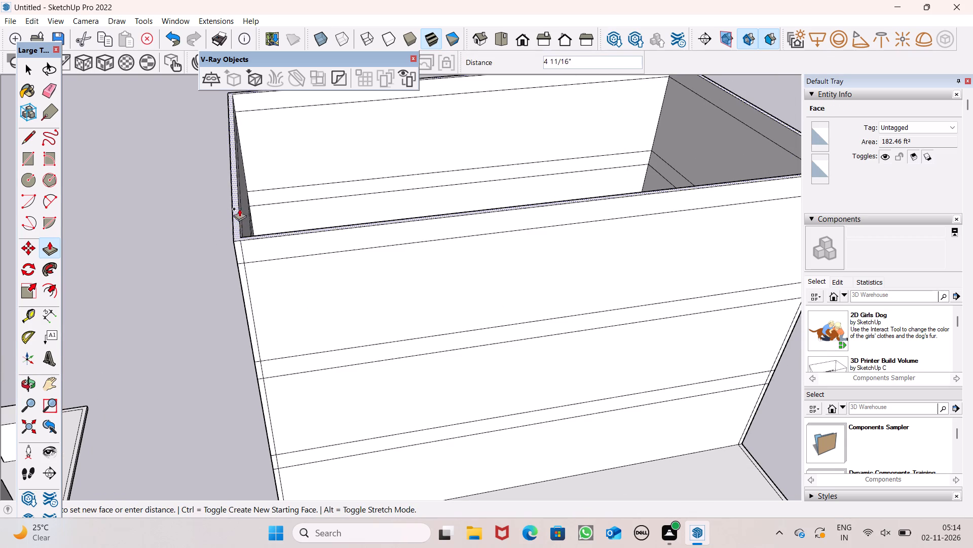
pyautogui.moveTo(239, 209); pyautogui.dragTo(232, 101)
pyautogui.write("15'")
pyautogui.press('Return')
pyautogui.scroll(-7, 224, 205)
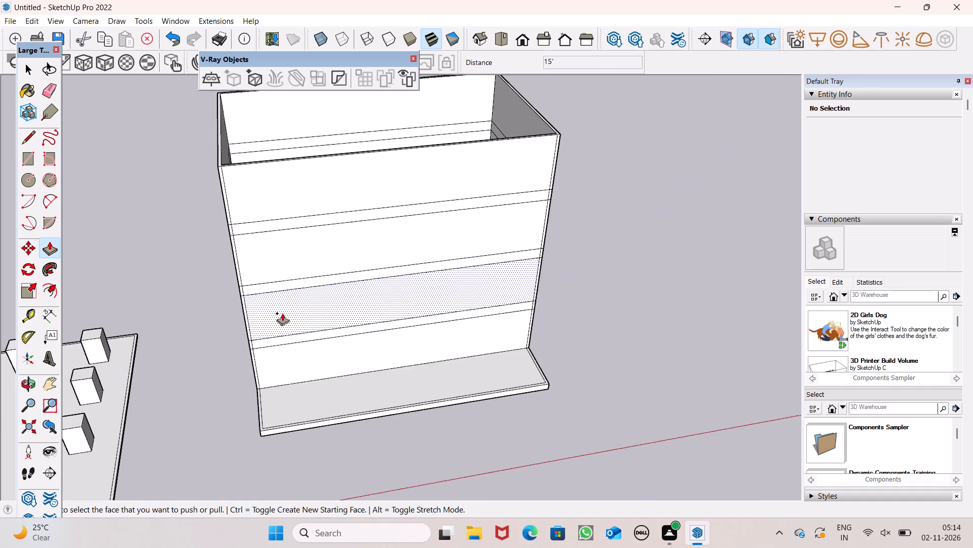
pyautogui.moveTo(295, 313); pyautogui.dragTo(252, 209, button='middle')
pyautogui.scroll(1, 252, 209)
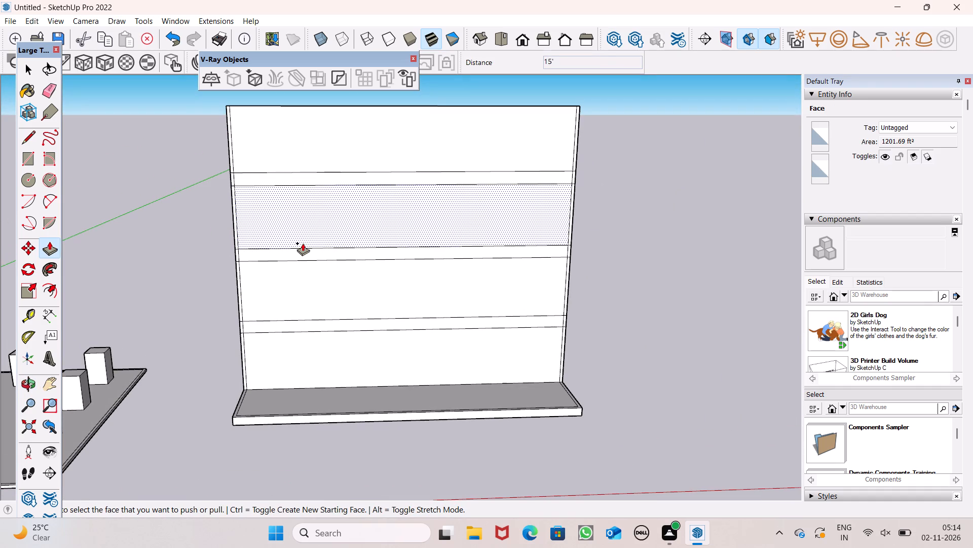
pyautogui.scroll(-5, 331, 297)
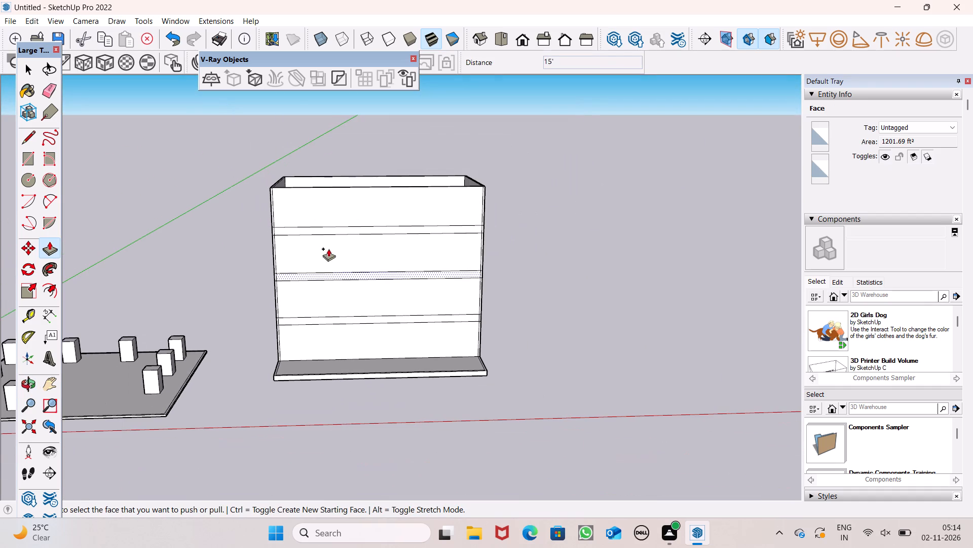
# Push/Pull the walls' top face up 3' as the fourth band, above the latest 15' storey.
pyautogui.scroll(7, 262, 162)
pyautogui.scroll(2, 333, 219)
pyautogui.moveTo(330, 247); pyautogui.dragTo(314, 312, button='middle')
pyautogui.scroll(6, 248, 263)
pyautogui.moveTo(258, 257); pyautogui.dragTo(281, 177)
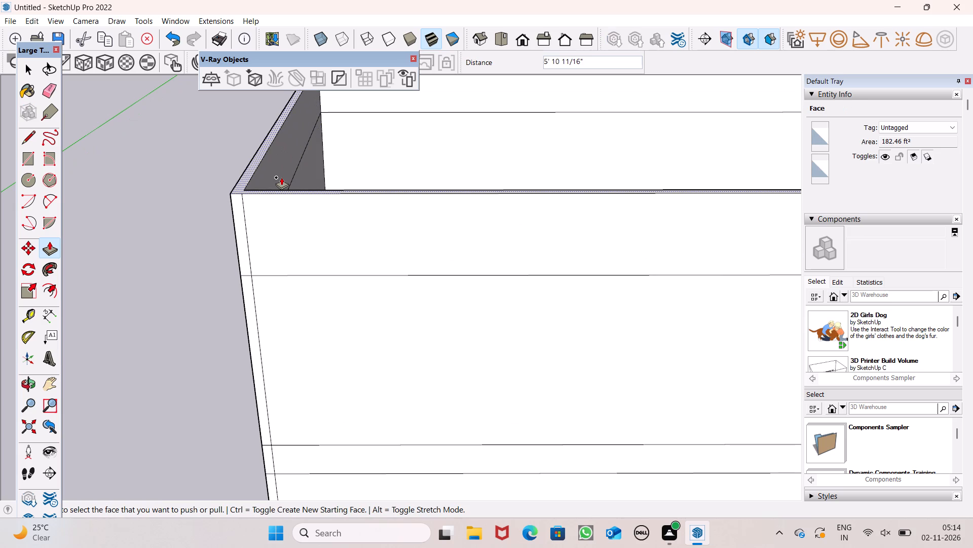
pyautogui.write("3'")
pyautogui.press('Return')
# Push/Pull the walls' top face up 15' as another storey above the fourth 3' band.
pyautogui.scroll(-6, 281, 177)
pyautogui.moveTo(319, 266); pyautogui.dragTo(342, 168, button='middle')
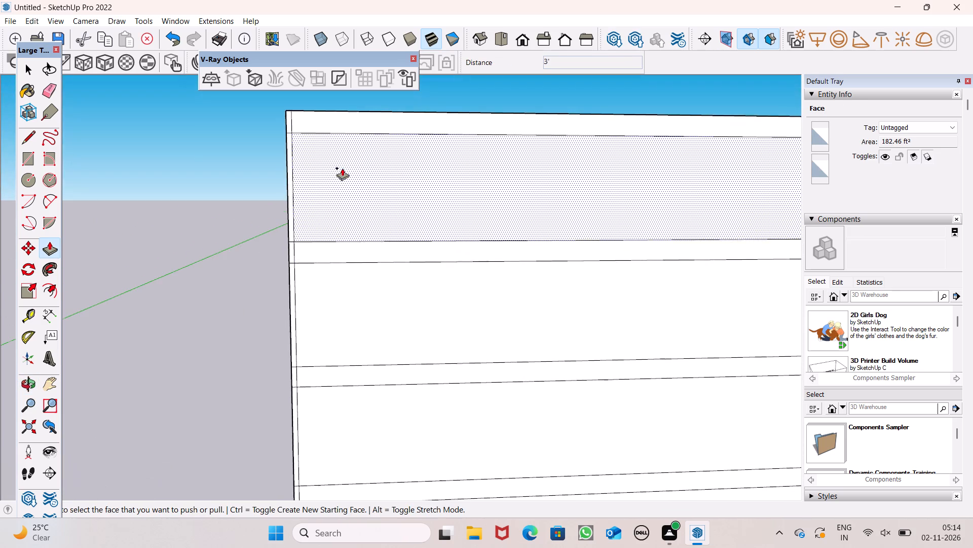
pyautogui.scroll(-6, 463, 299)
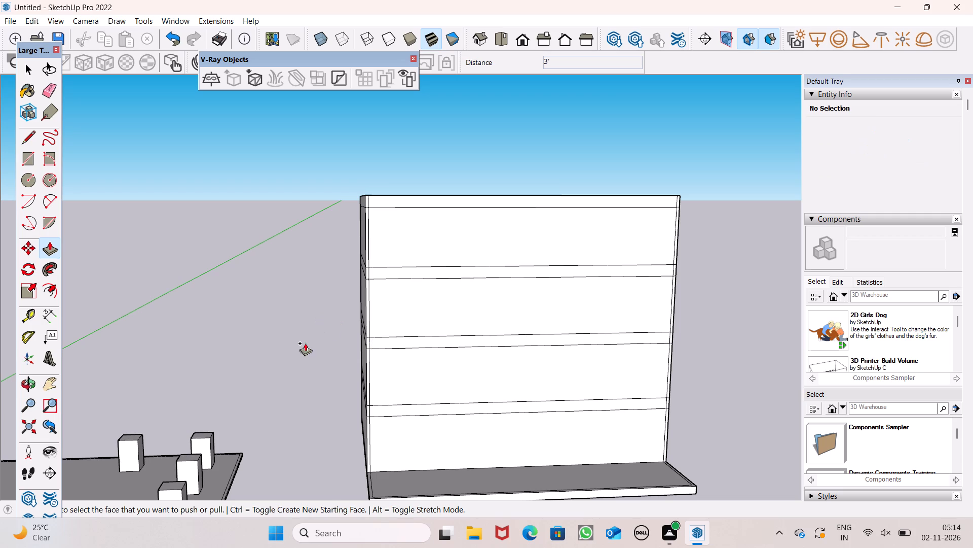
pyautogui.moveTo(381, 324); pyautogui.dragTo(386, 354, button='middle')
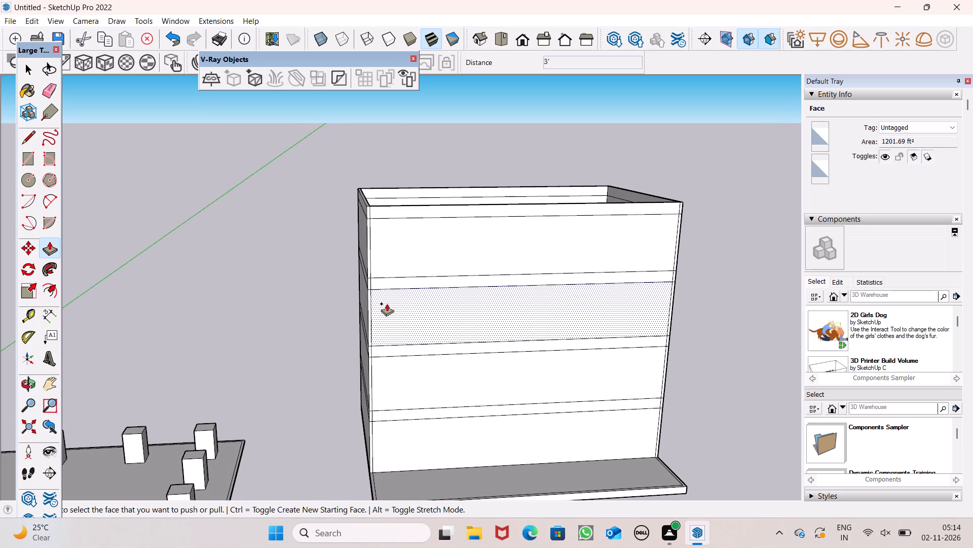
pyautogui.moveTo(367, 221); pyautogui.dragTo(368, 276, button='middle')
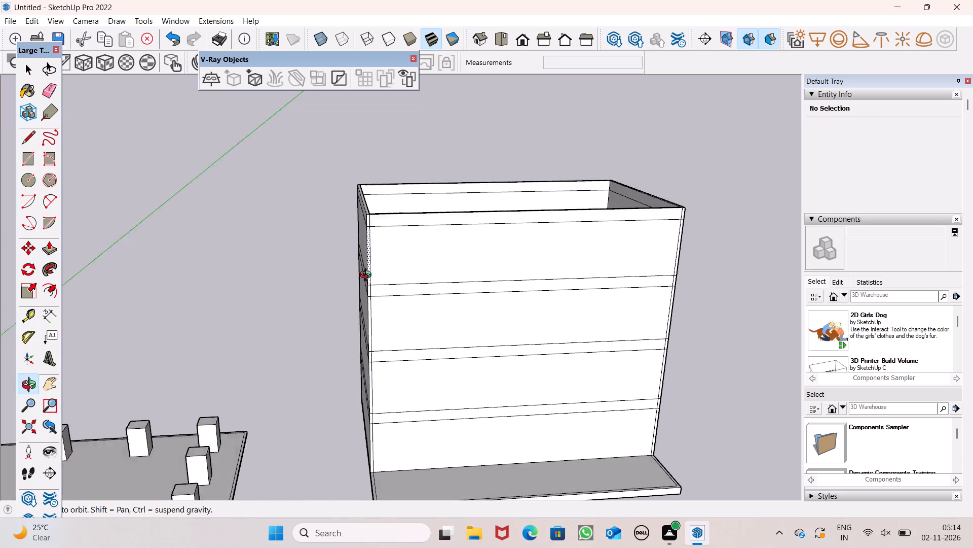
pyautogui.moveTo(368, 276); pyautogui.dragTo(364, 338, button='middle')
pyautogui.scroll(7, 365, 338)
pyautogui.moveTo(356, 237); pyautogui.dragTo(351, 106)
pyautogui.press('1')
pyautogui.write("5'")
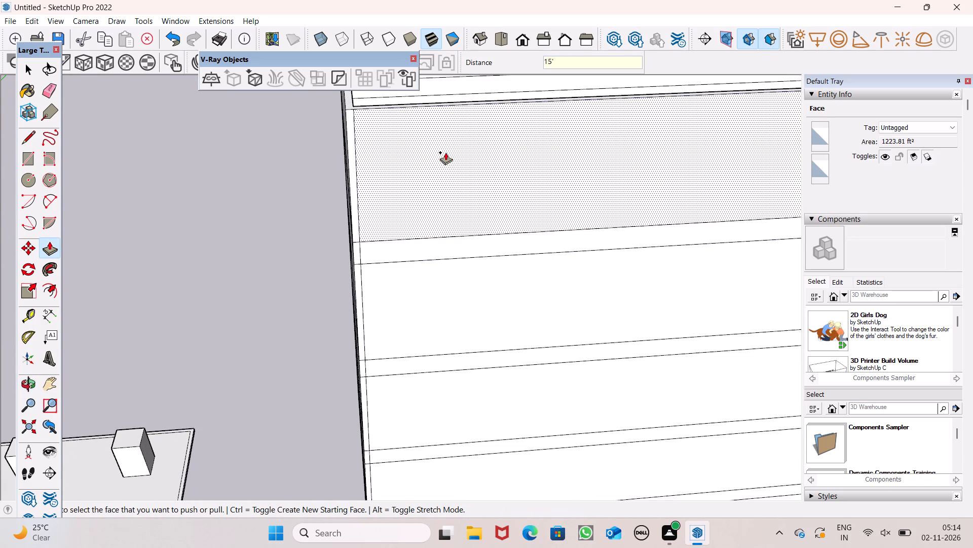
pyautogui.press('Return')
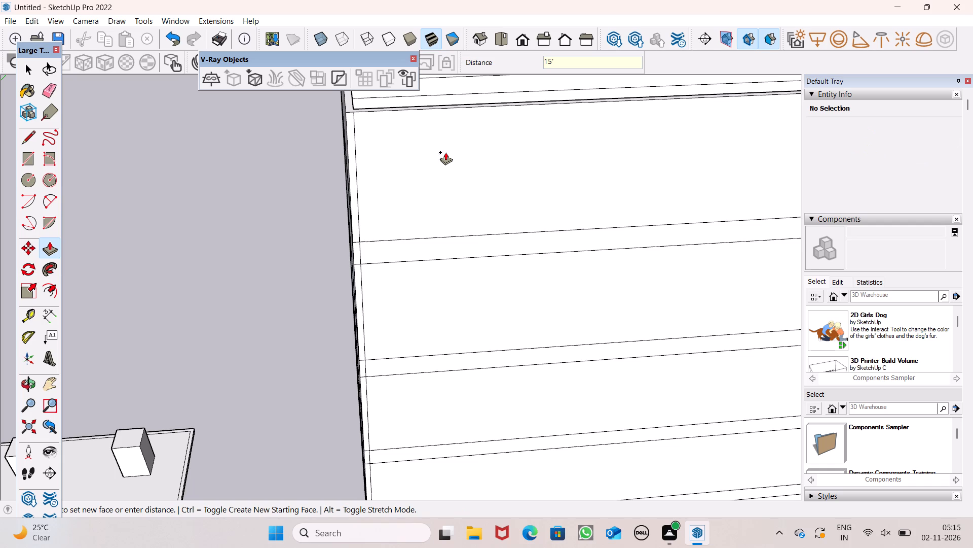
# Push/Pull the walls' top face up 3' as the fifth band around the building.
pyautogui.scroll(-13, 346, 230)
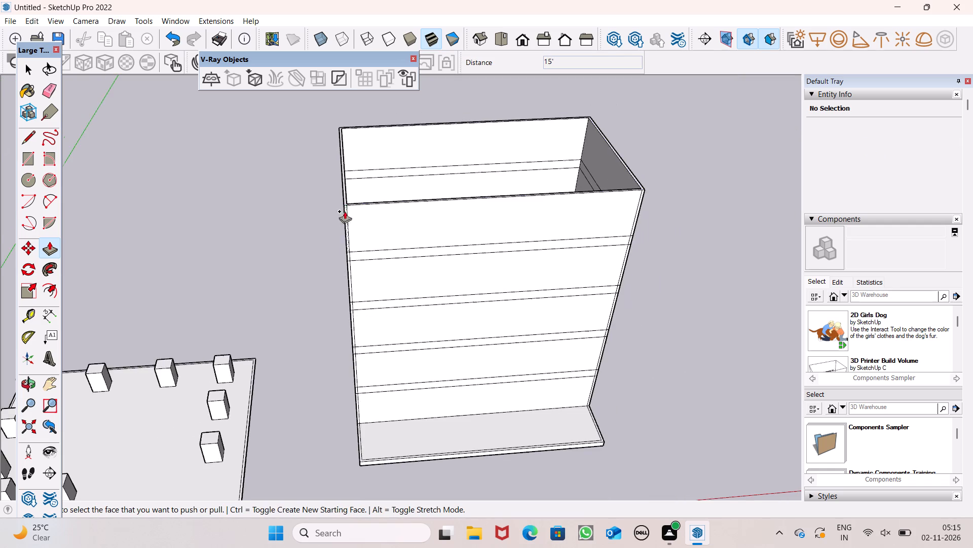
pyautogui.scroll(5, 353, 173)
pyautogui.scroll(-7, 358, 174)
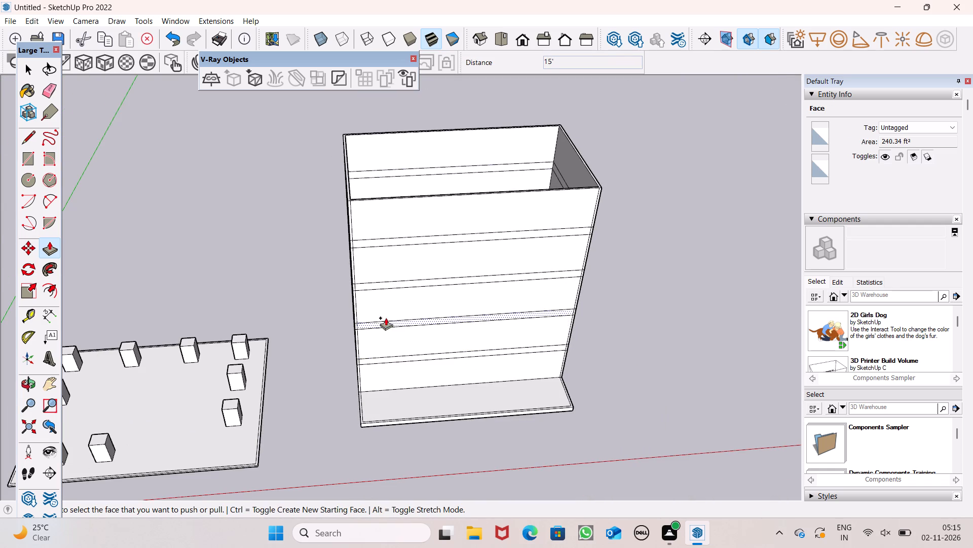
pyautogui.scroll(6, 346, 183)
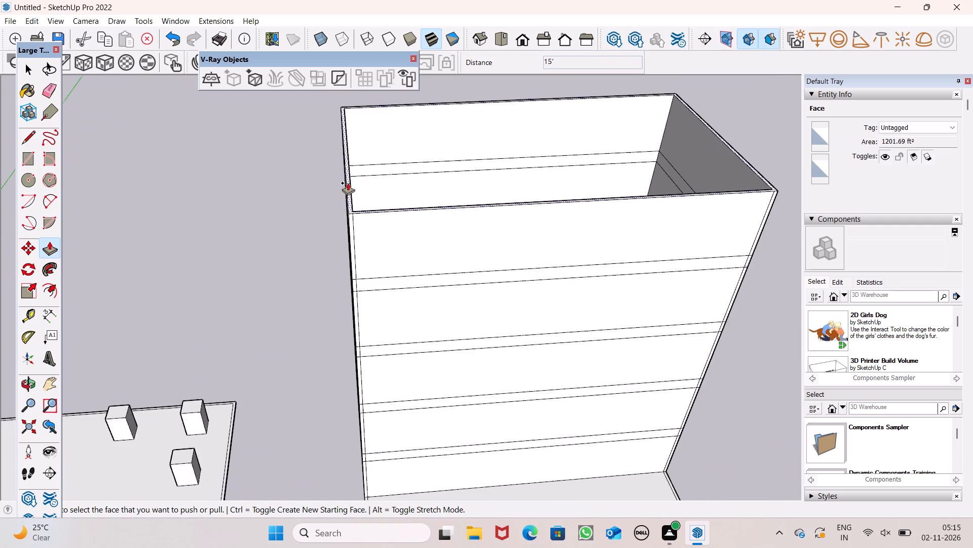
pyautogui.moveTo(352, 201); pyautogui.dragTo(346, 132)
pyautogui.write("3'")
pyautogui.press('Return')
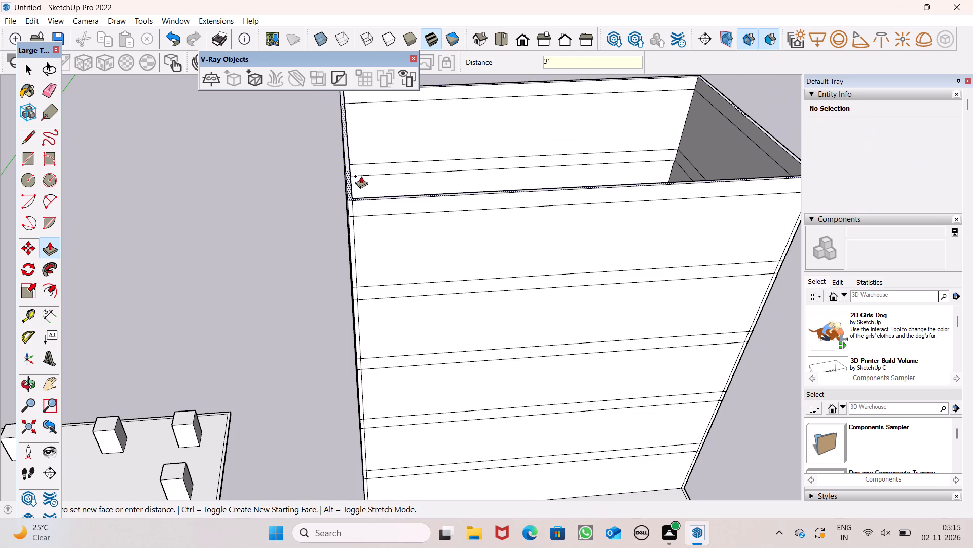
# Push/Pull the walls' top face up 15' as the topmost storey above the fifth 3' band.
pyautogui.moveTo(350, 185); pyautogui.dragTo(339, 113)
pyautogui.write("15'")
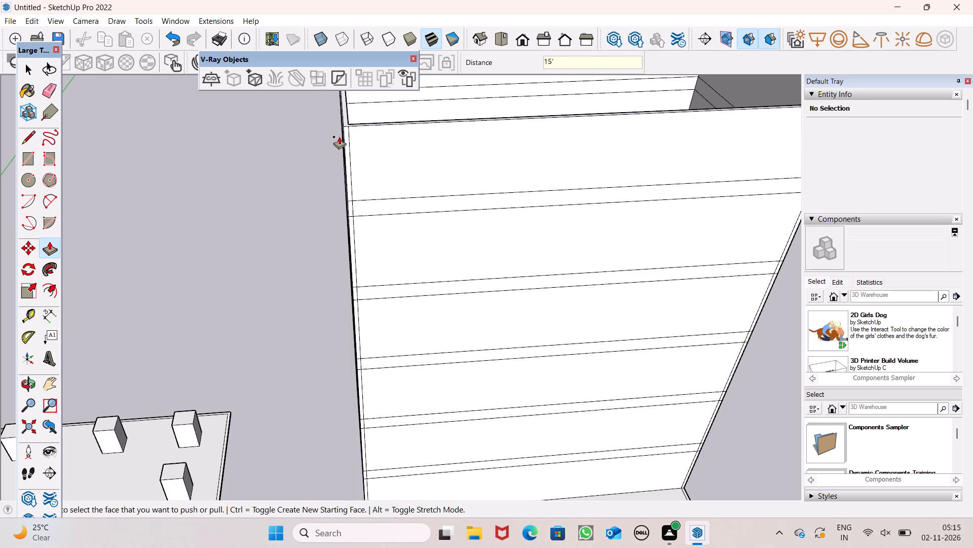
pyautogui.press('Return')
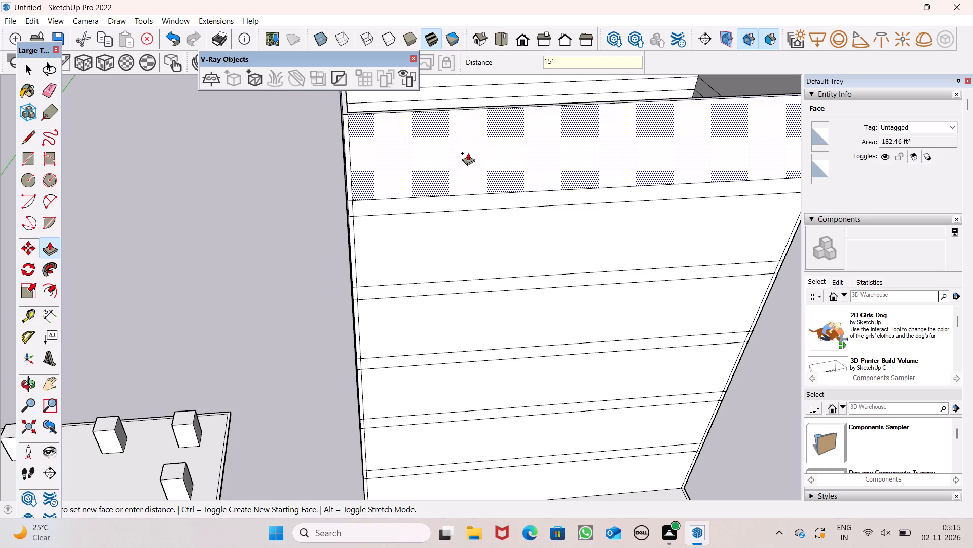
# Push/Pull the walls' top face up 3' as the sixth band, capping the topmost storey.
pyautogui.scroll(-6, 379, 223)
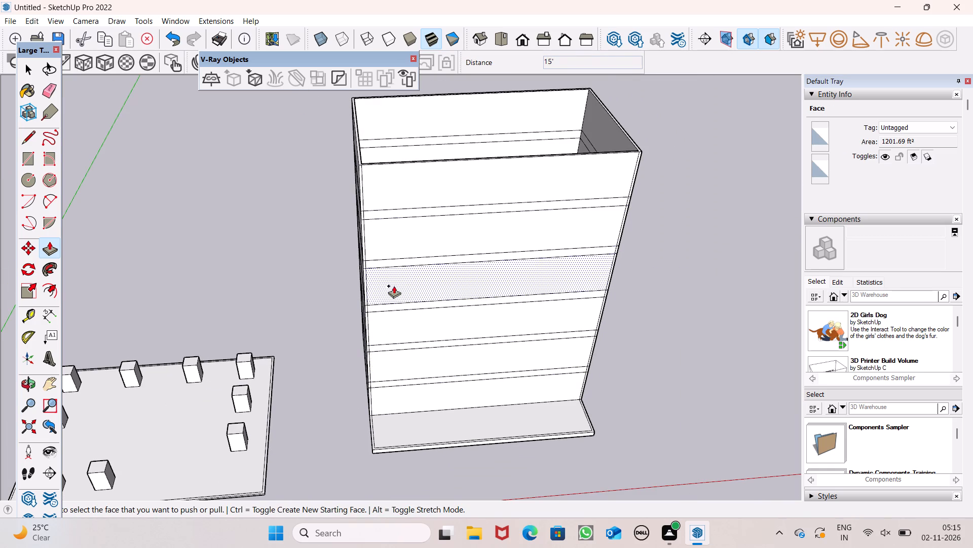
pyautogui.scroll(-2, 395, 162)
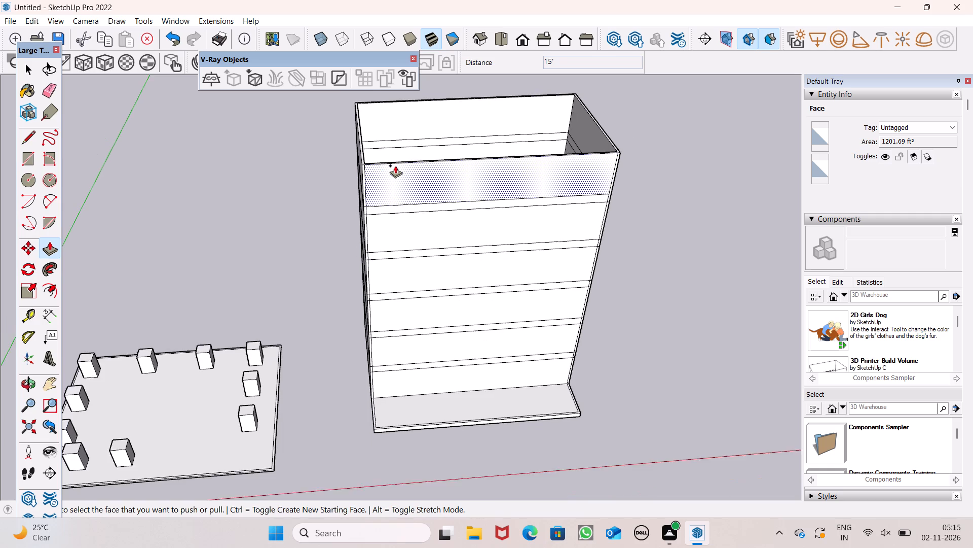
pyautogui.scroll(2, 330, 4)
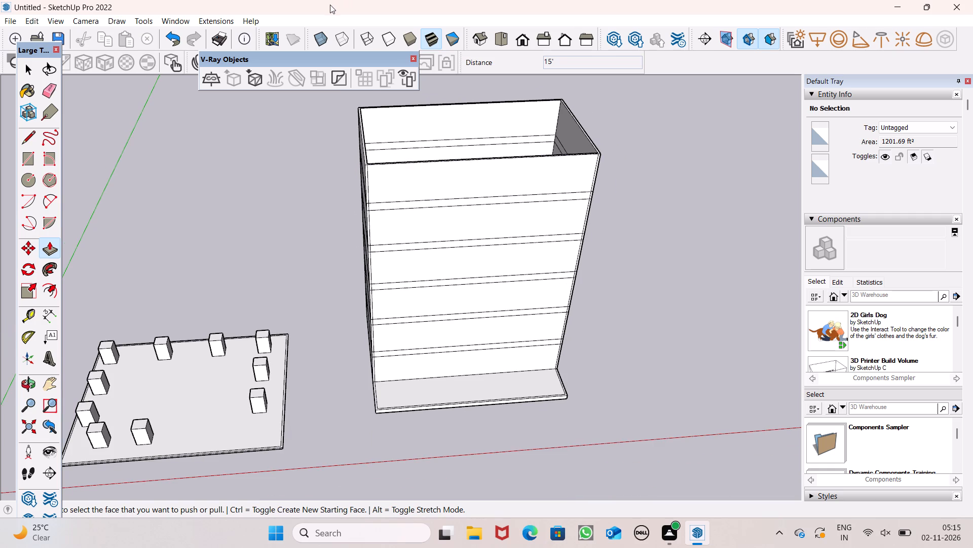
pyautogui.scroll(2, 330, 5)
pyautogui.scroll(-1, 121, 116)
pyautogui.scroll(-6, 145, 157)
pyautogui.scroll(9, 213, 142)
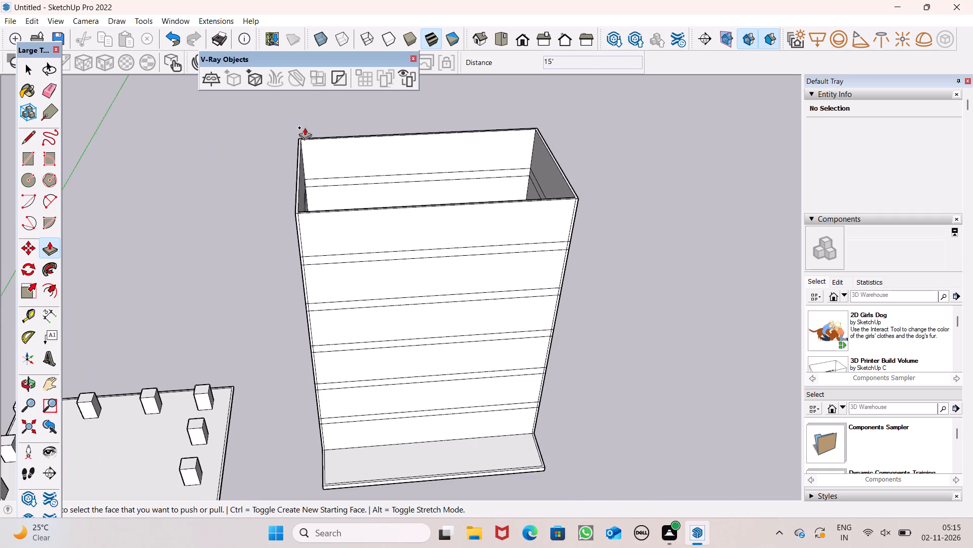
pyautogui.scroll(6, 304, 211)
pyautogui.moveTo(293, 225); pyautogui.dragTo(295, 186)
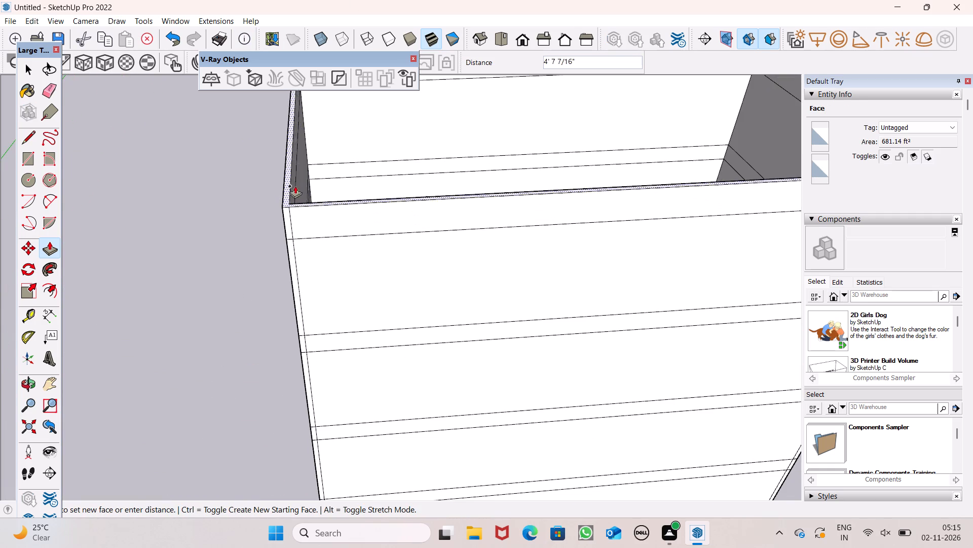
pyautogui.moveTo(295, 186); pyautogui.dragTo(289, 129)
pyautogui.write("3'")
pyautogui.press('Return')
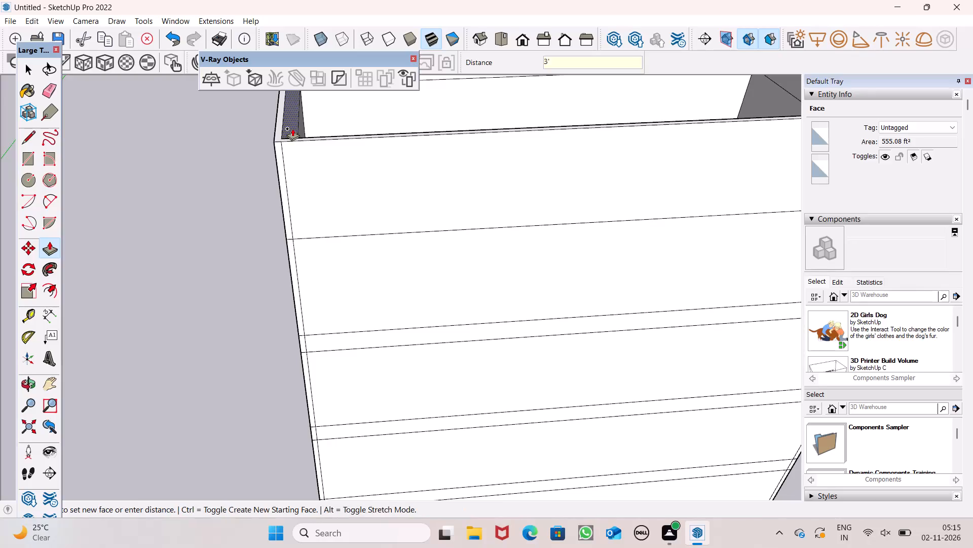
# Examine the front face of the tower with its stacked storeys and bands.
pyautogui.scroll(-6, 292, 128)
pyautogui.moveTo(275, 232); pyautogui.dragTo(147, 145, button='middle')
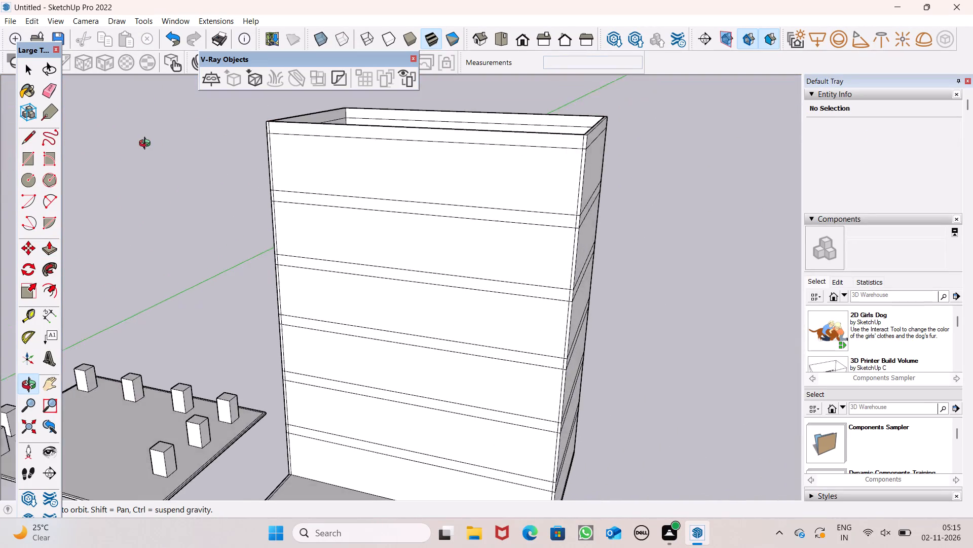
pyautogui.moveTo(147, 145); pyautogui.dragTo(231, 129, button='middle')
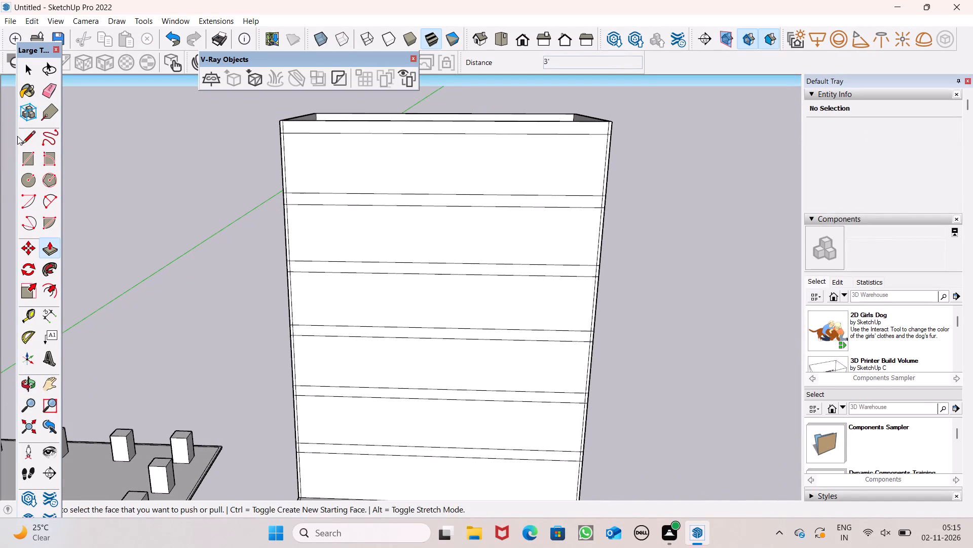
pyautogui.click(25, 155)
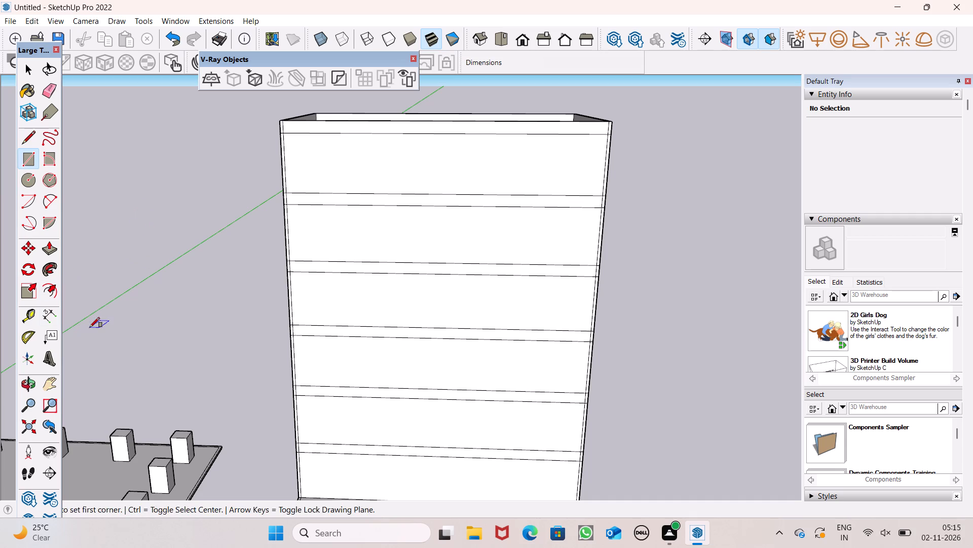
pyautogui.click(53, 321)
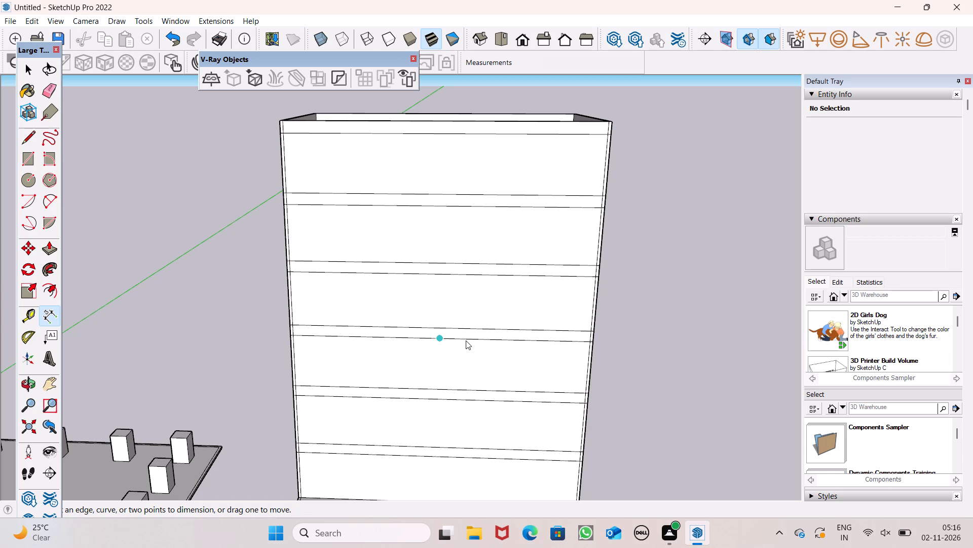
pyautogui.scroll(-4, 572, 354)
pyautogui.moveTo(577, 371); pyautogui.dragTo(609, 350, button='middle')
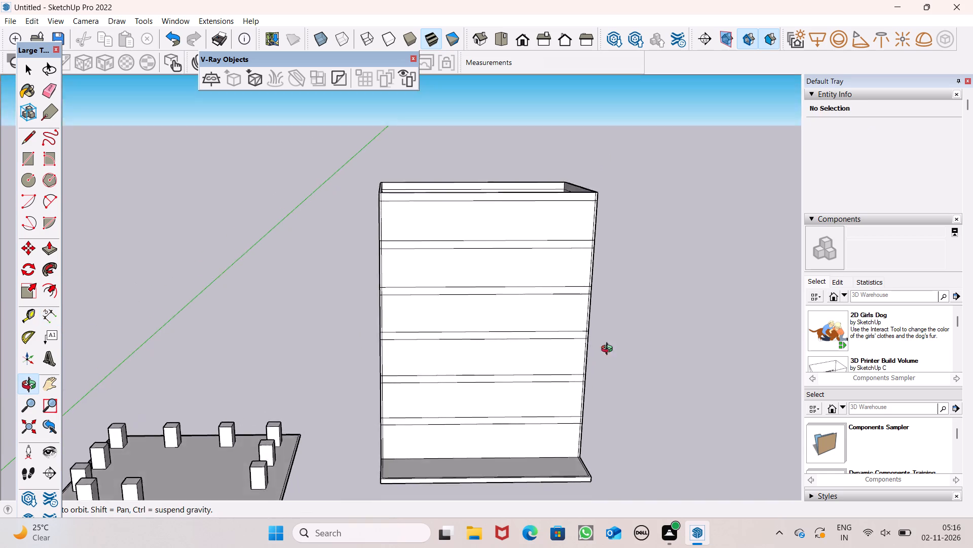
pyautogui.moveTo(609, 350); pyautogui.dragTo(591, 335, button='middle')
pyautogui.middleClick(591, 335)
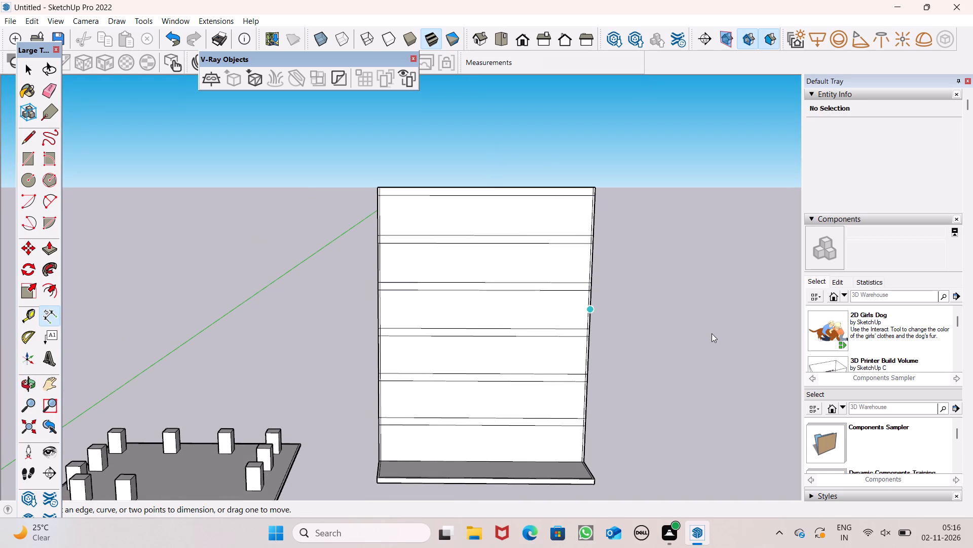
pyautogui.moveTo(700, 299); pyautogui.dragTo(702, 282, button='middle')
pyautogui.scroll(1, 640, 331)
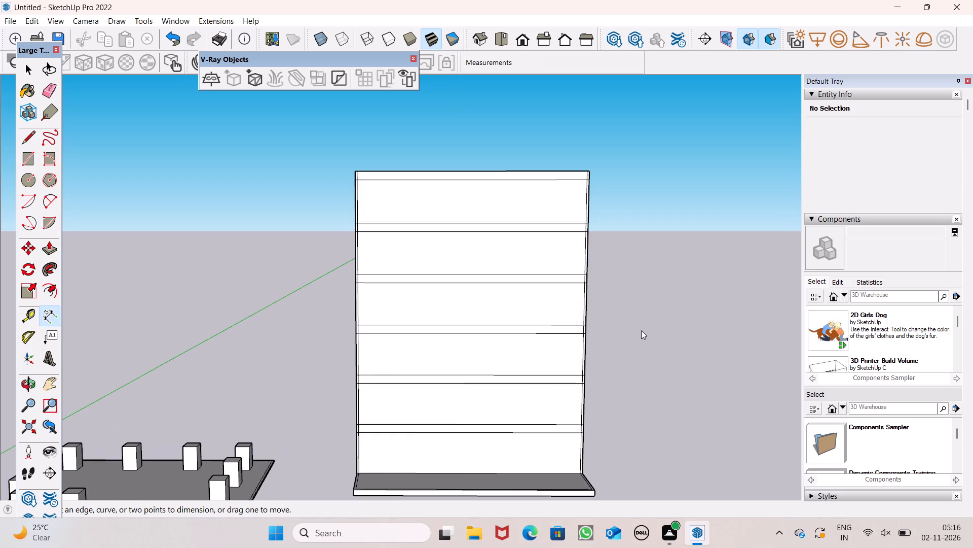
pyautogui.scroll(-1, 503, 259)
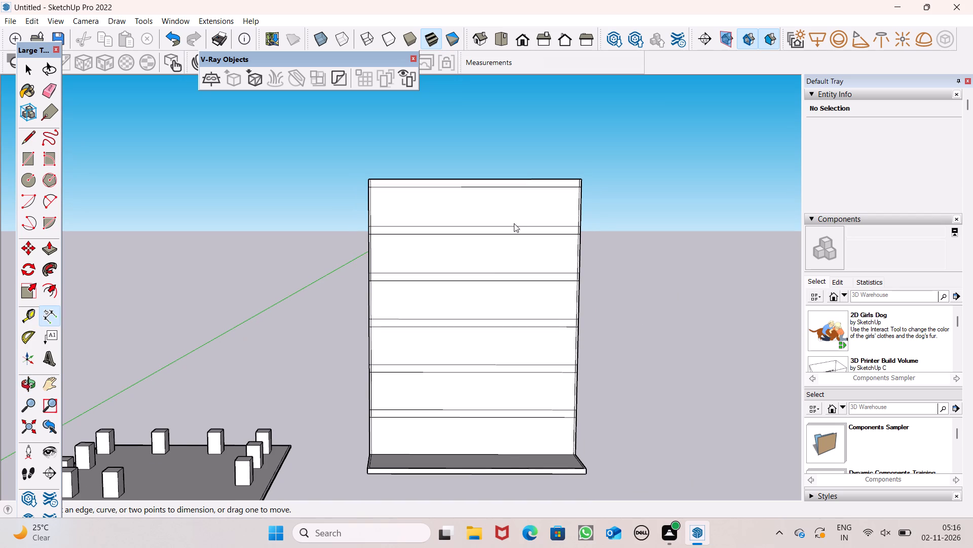
pyautogui.scroll(1, 517, 236)
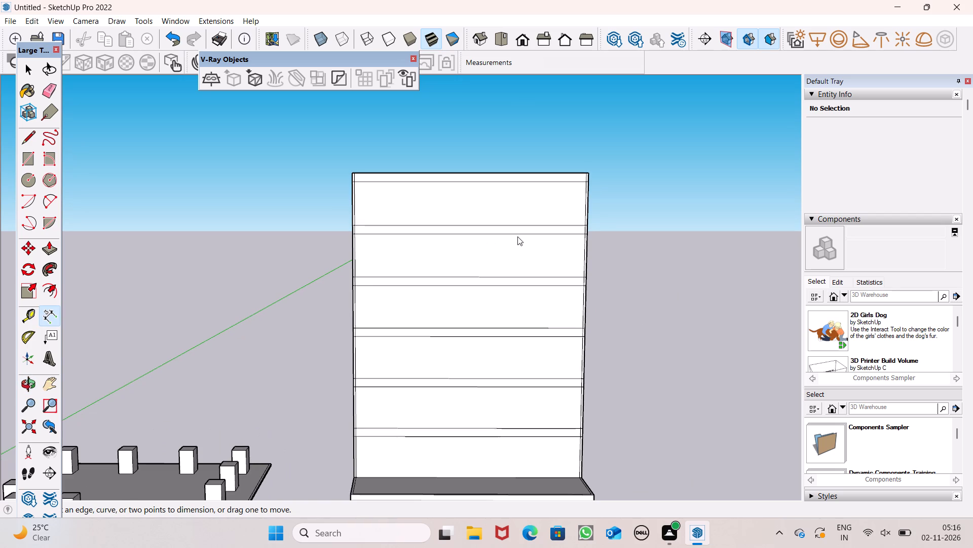
pyautogui.scroll(-2, 390, 219)
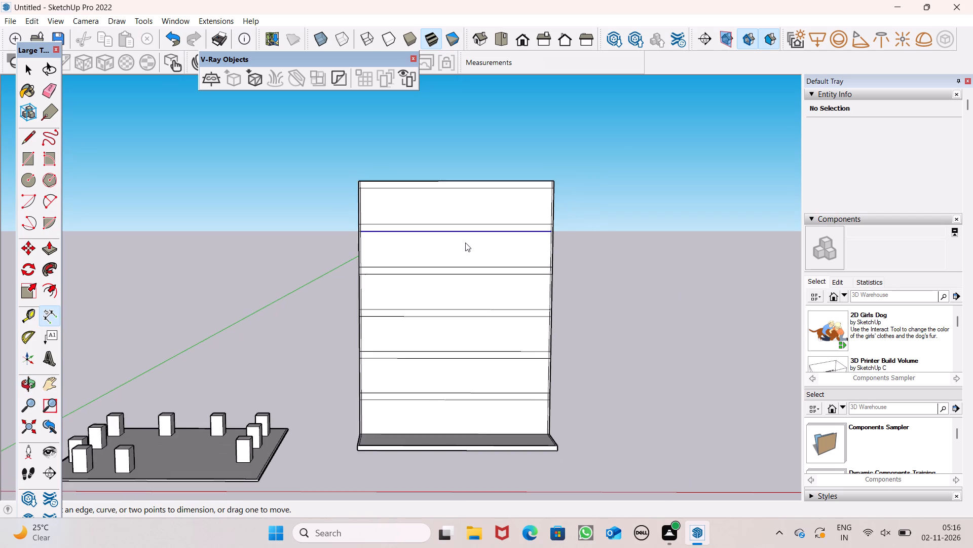
pyautogui.scroll(5, 465, 241)
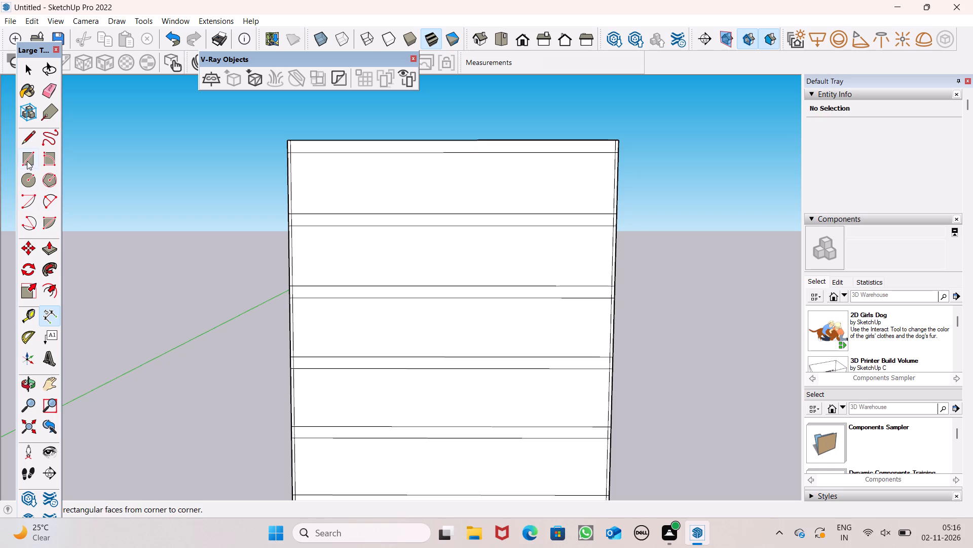
# Draw a rectangle about 16' 1" wide and 90' tall mid-front wall, from the top band's lower edge to the lowest band's lower edge.
pyautogui.click(27, 161)
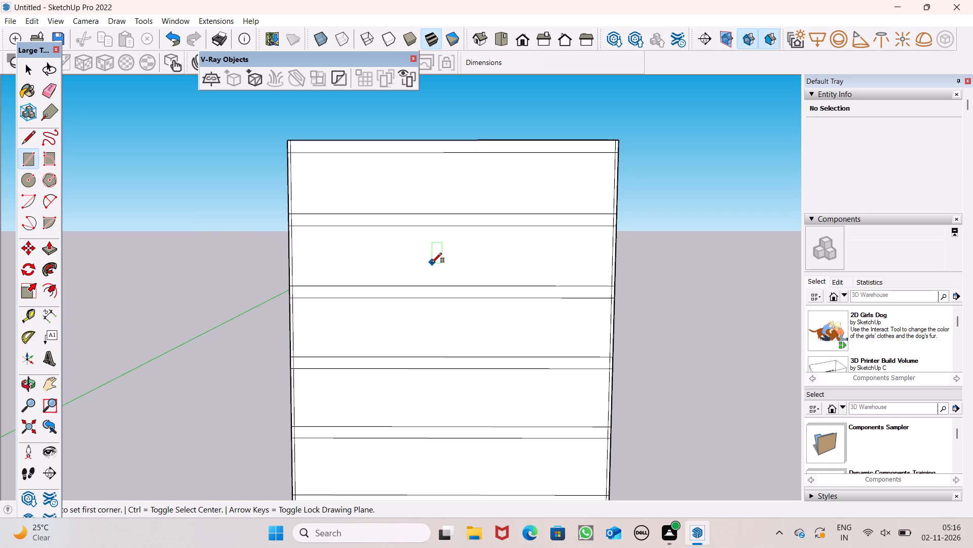
pyautogui.scroll(1, 432, 263)
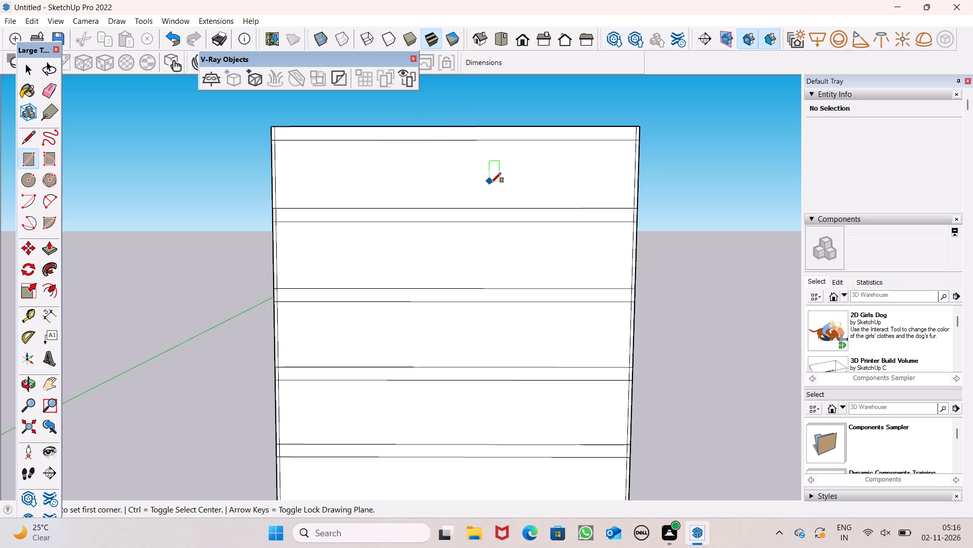
pyautogui.scroll(-1, 495, 203)
pyautogui.moveTo(501, 208); pyautogui.dragTo(496, 231, button='middle')
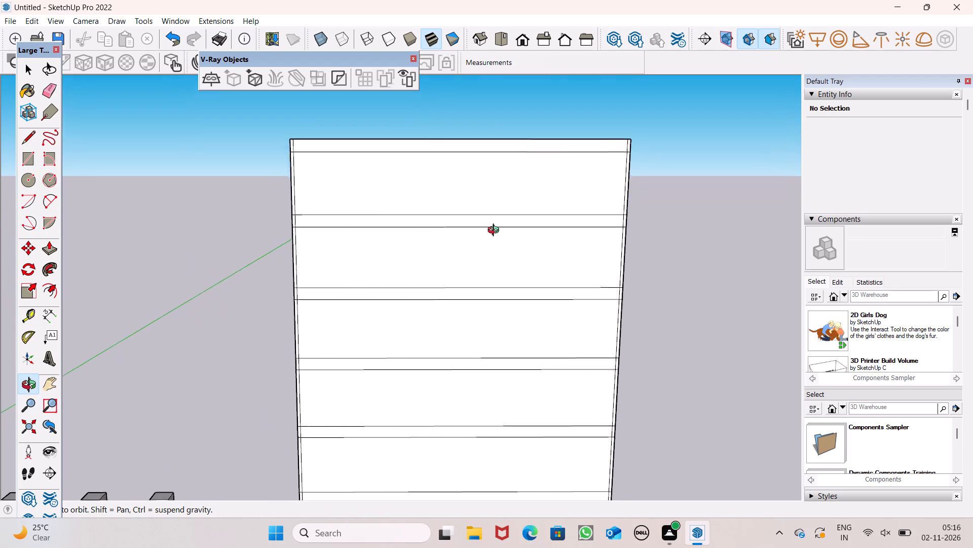
pyautogui.moveTo(496, 231); pyautogui.dragTo(495, 232, button='middle')
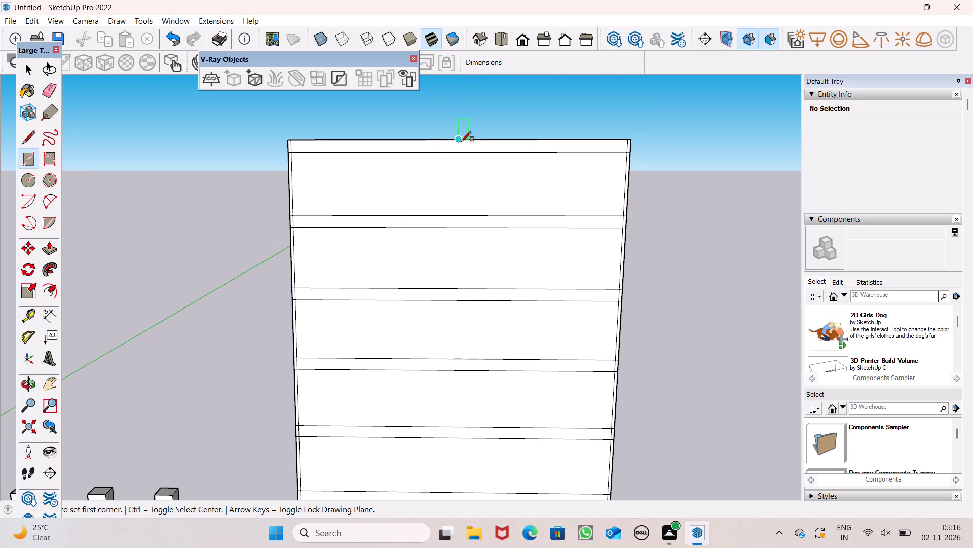
pyautogui.click(419, 151)
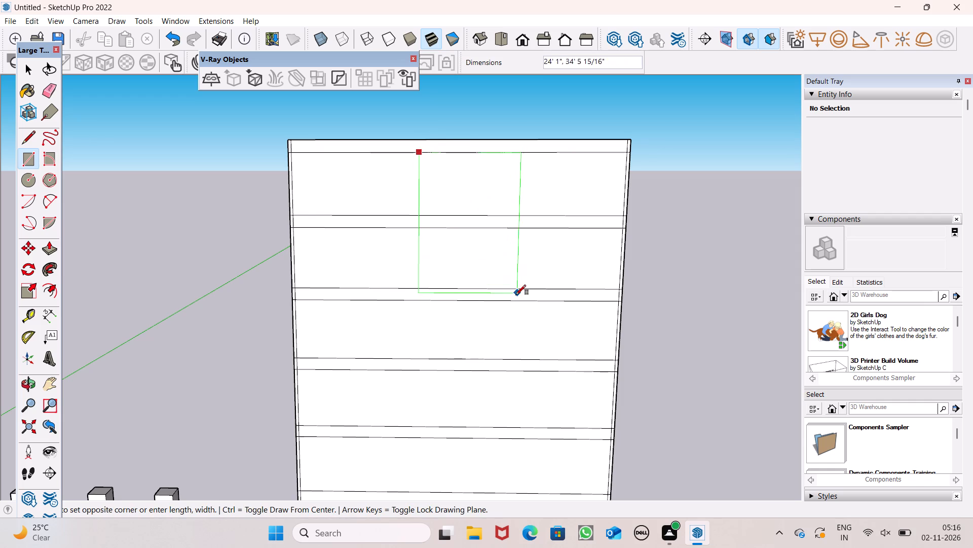
pyautogui.scroll(-4, 514, 294)
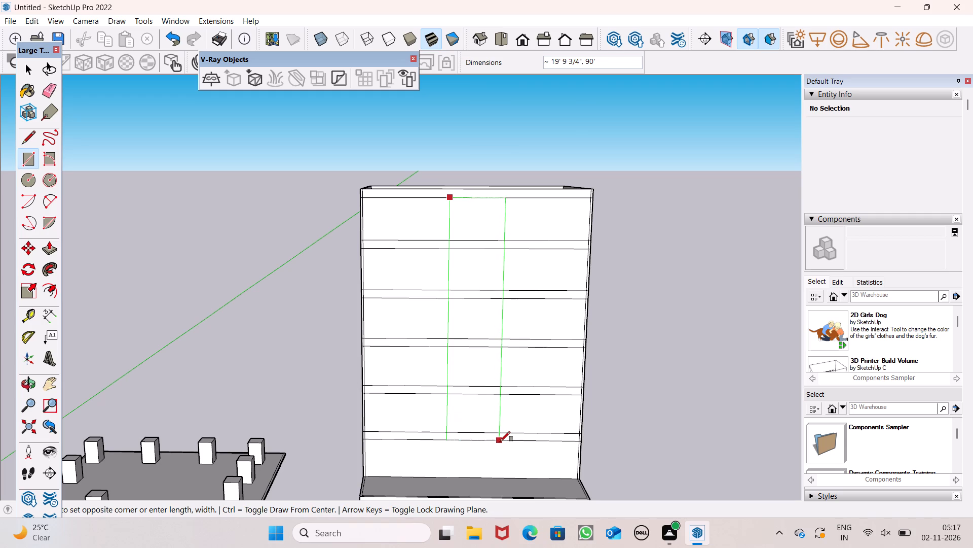
pyautogui.scroll(2, 502, 441)
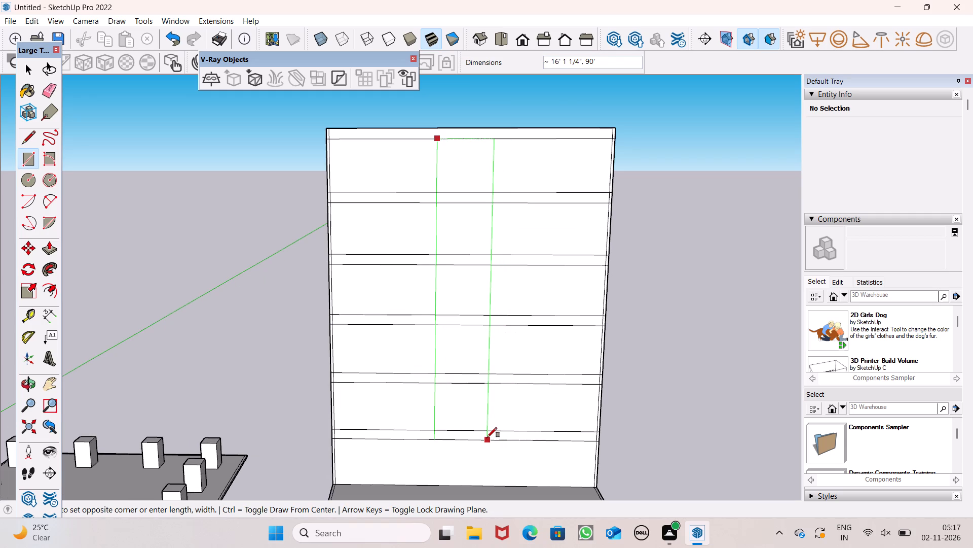
pyautogui.click(487, 437)
# Examine the tower and its tall front-wall rectangle from the front, from an angle and from above.
pyautogui.scroll(-3, 426, 370)
pyautogui.moveTo(443, 432); pyautogui.dragTo(456, 395, button='middle')
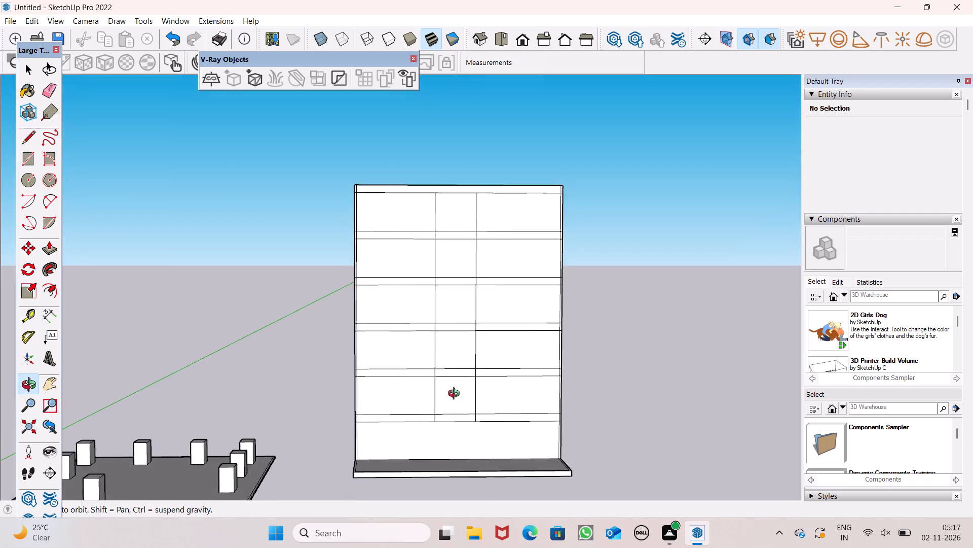
pyautogui.moveTo(456, 395); pyautogui.dragTo(440, 401, button='middle')
pyautogui.moveTo(562, 494); pyautogui.dragTo(556, 473, button='middle')
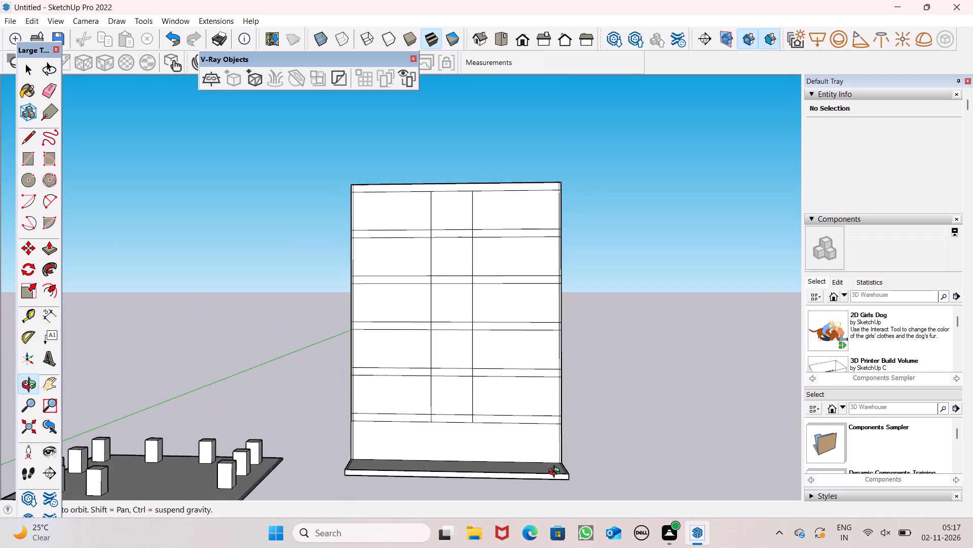
pyautogui.moveTo(556, 473); pyautogui.dragTo(555, 471, button='middle')
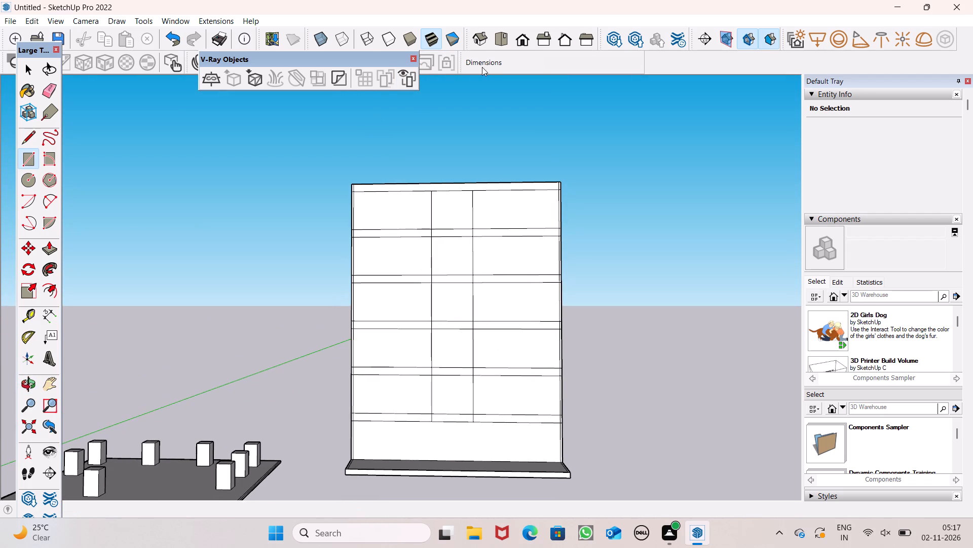
pyautogui.click(521, 48)
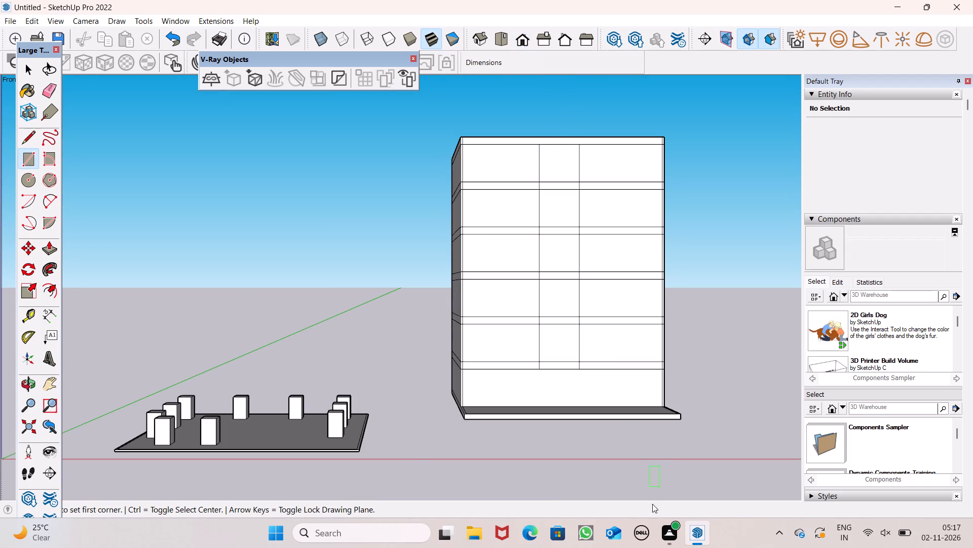
pyautogui.scroll(-4, 508, 143)
pyautogui.moveTo(424, 244); pyautogui.dragTo(411, 257, button='middle')
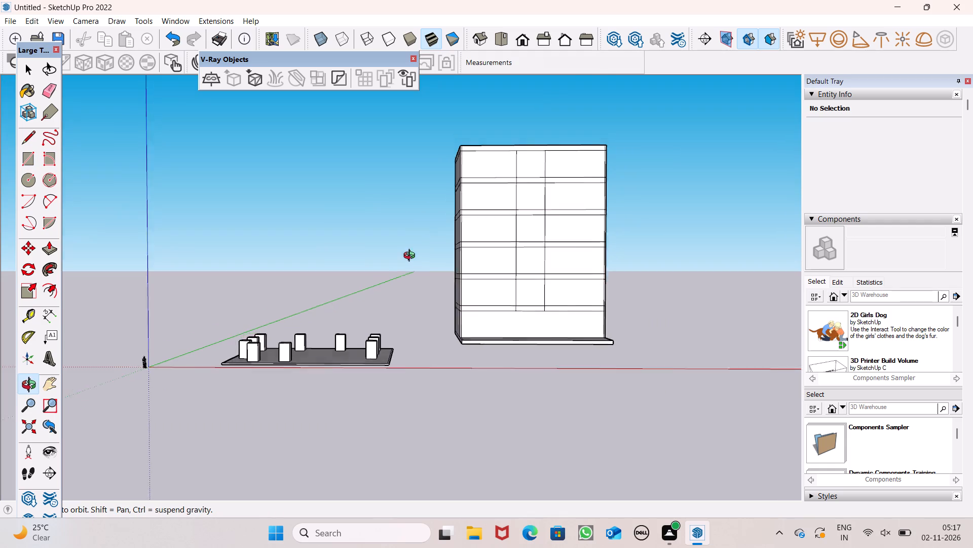
pyautogui.moveTo(411, 257); pyautogui.dragTo(396, 295, button='middle')
pyautogui.scroll(6, 609, 222)
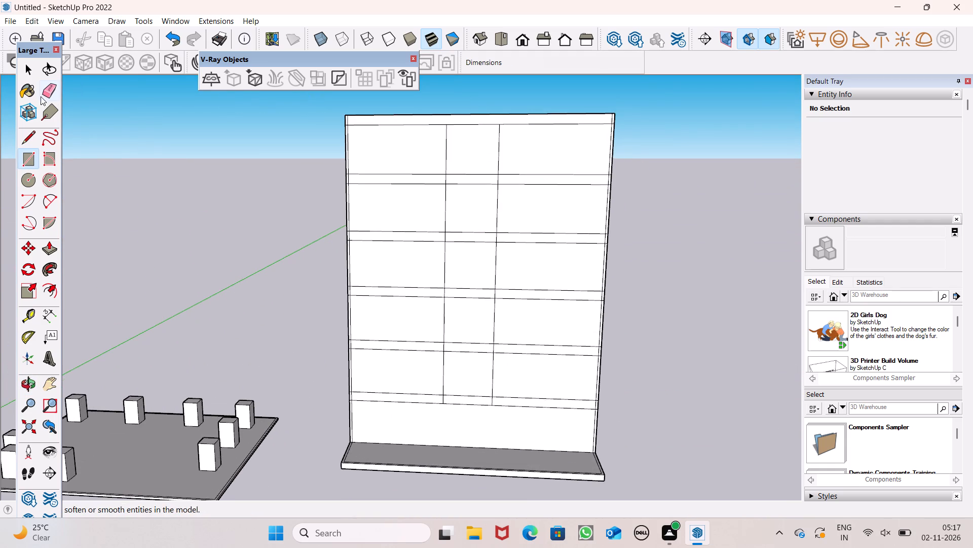
pyautogui.click(22, 131)
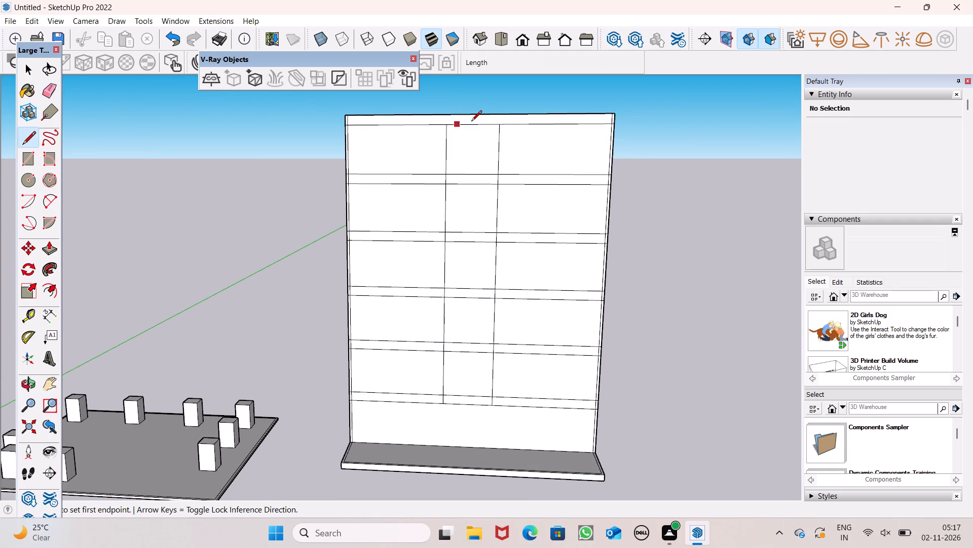
pyautogui.scroll(-3, 435, 122)
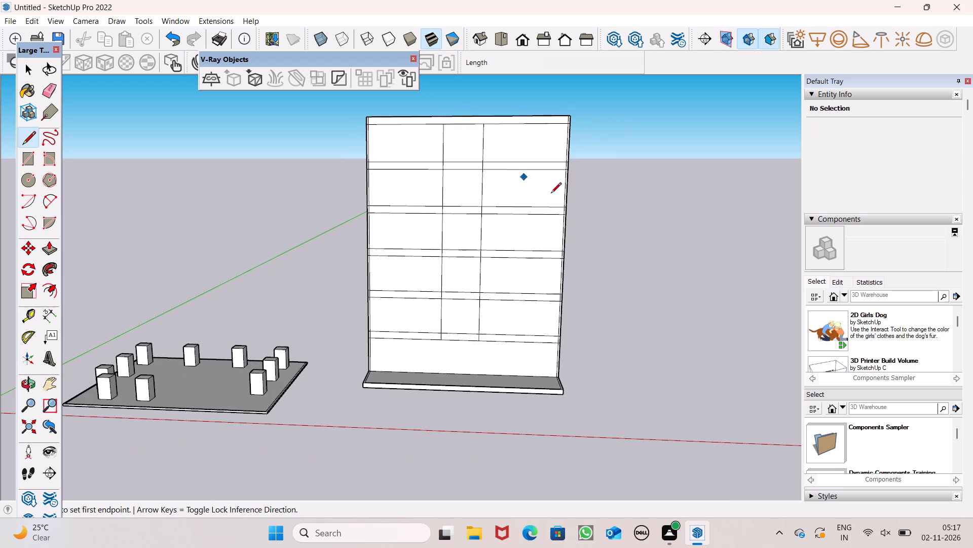
pyautogui.moveTo(548, 201); pyautogui.dragTo(643, 388, button='middle')
pyautogui.moveTo(361, 356); pyautogui.dragTo(373, 372, button='middle')
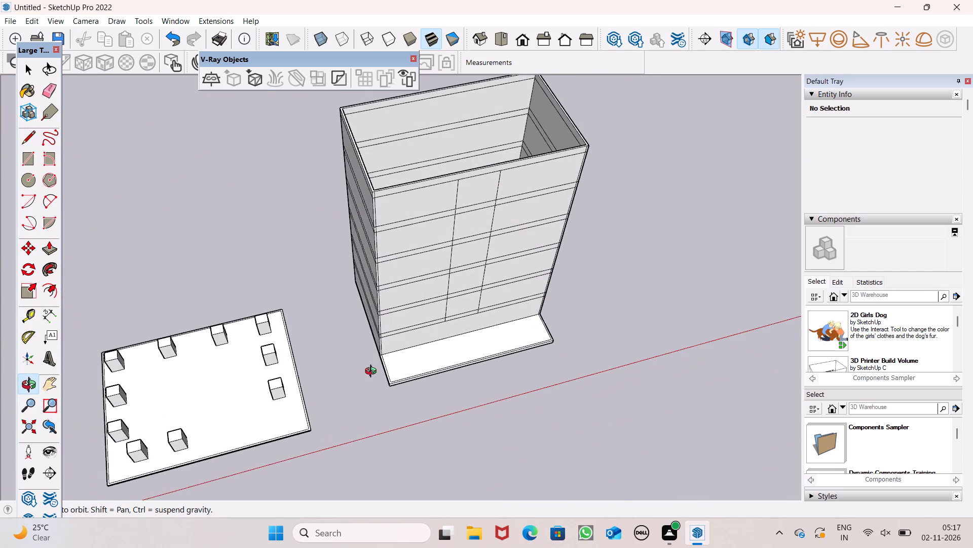
pyautogui.moveTo(373, 372); pyautogui.dragTo(373, 370, button='middle')
pyautogui.scroll(-5, 221, 132)
pyautogui.moveTo(219, 199); pyautogui.dragTo(505, 302, button='middle')
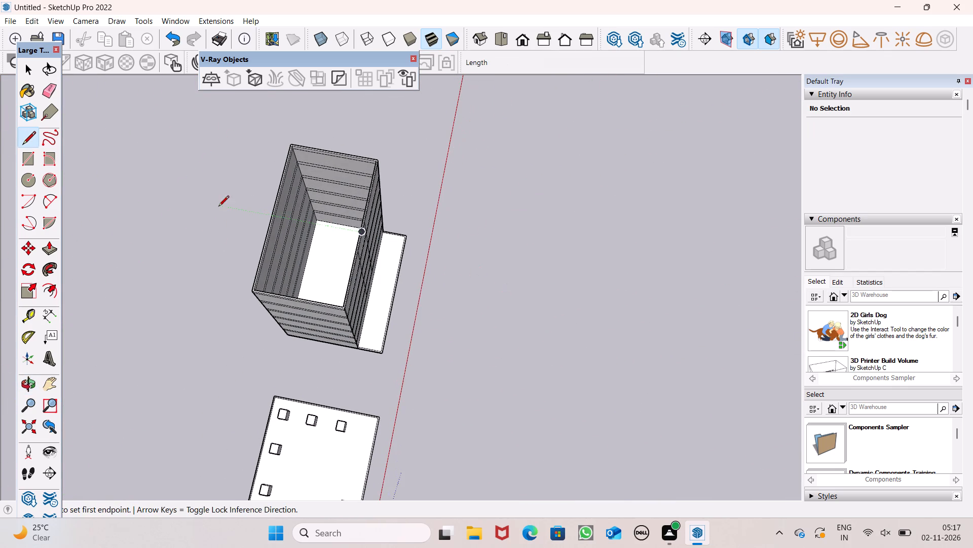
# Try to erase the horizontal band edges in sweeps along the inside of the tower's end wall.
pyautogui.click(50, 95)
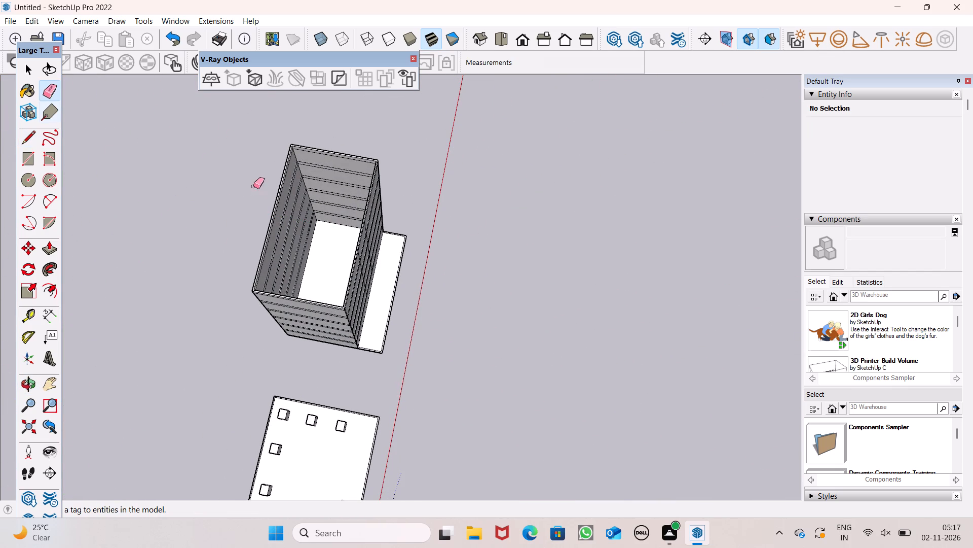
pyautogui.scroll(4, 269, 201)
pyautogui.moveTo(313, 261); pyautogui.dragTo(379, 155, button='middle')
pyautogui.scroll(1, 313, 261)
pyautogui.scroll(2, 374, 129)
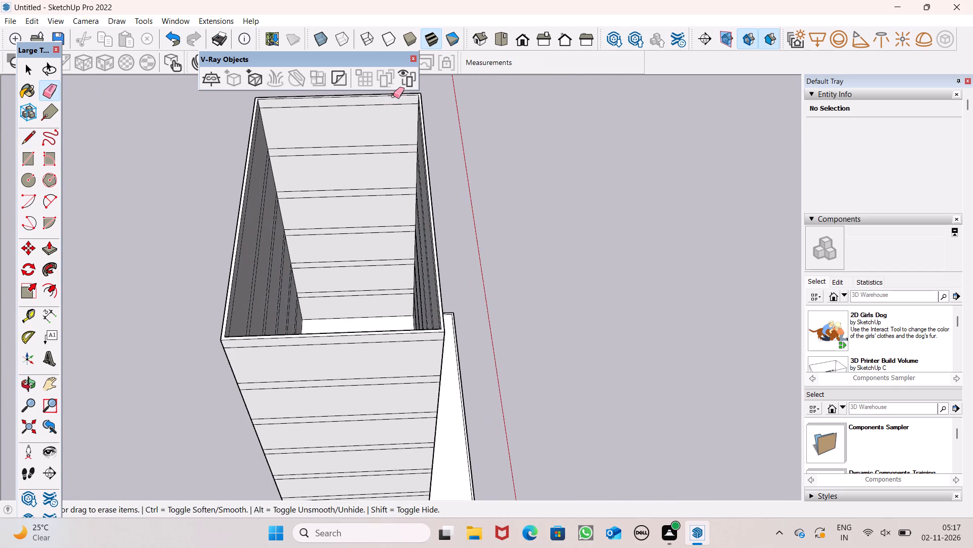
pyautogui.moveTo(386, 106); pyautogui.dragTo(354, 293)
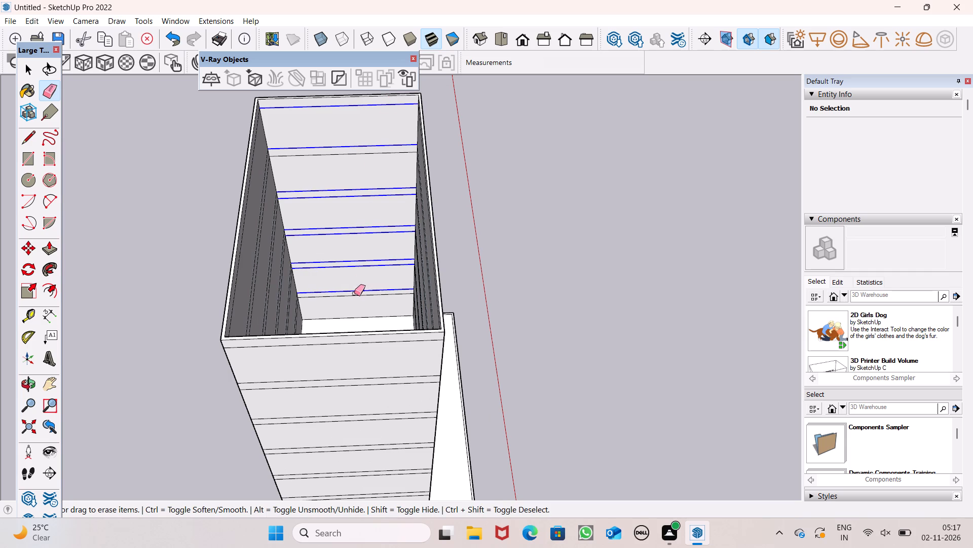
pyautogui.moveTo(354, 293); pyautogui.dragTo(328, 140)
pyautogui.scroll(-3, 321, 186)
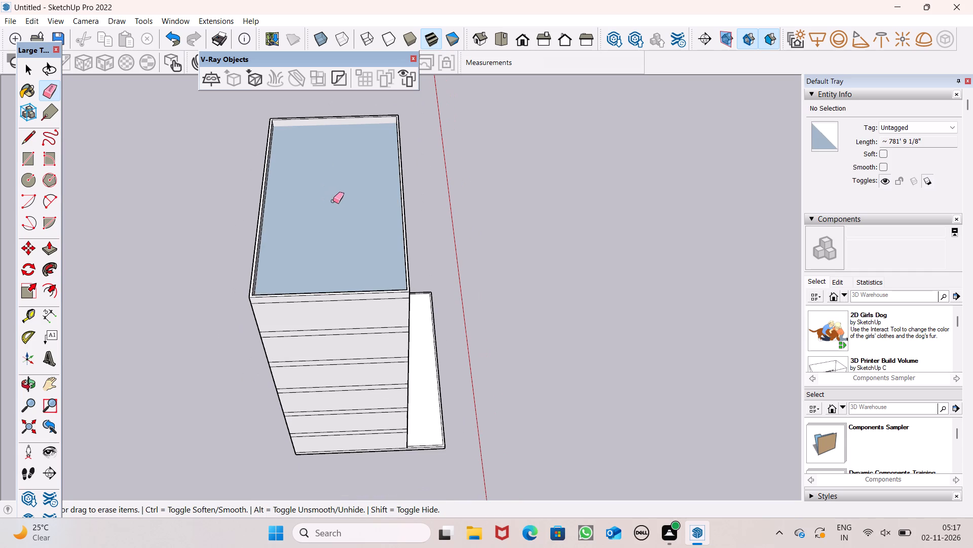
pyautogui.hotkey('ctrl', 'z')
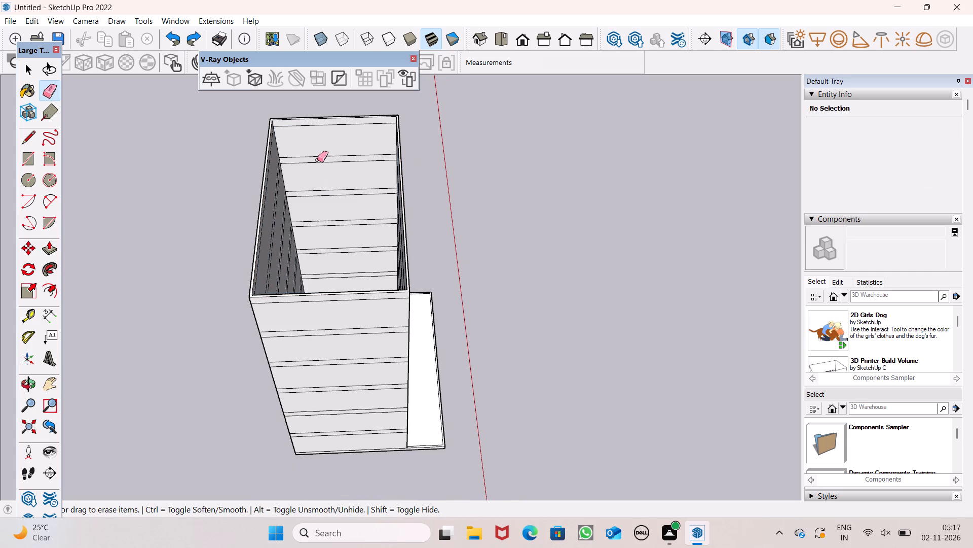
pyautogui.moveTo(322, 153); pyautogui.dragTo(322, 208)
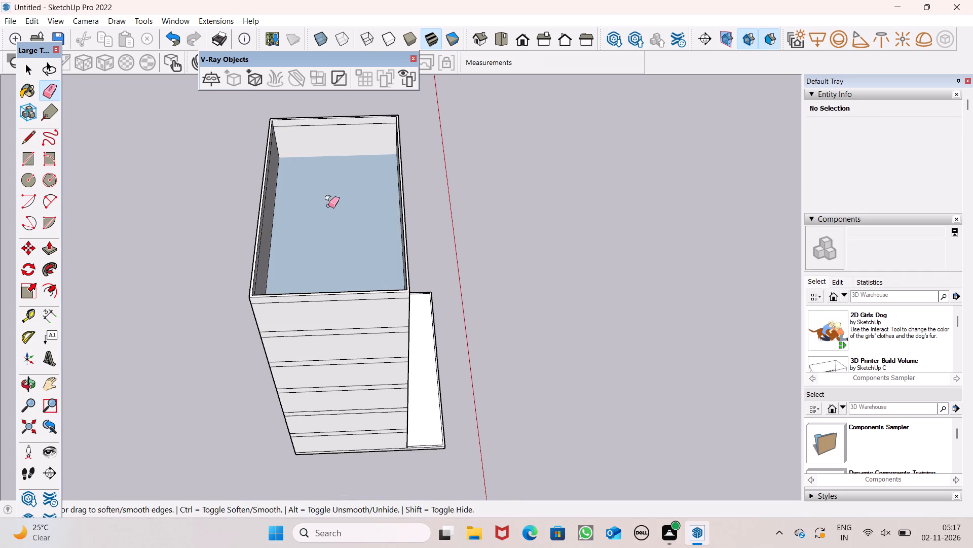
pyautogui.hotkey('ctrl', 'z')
# Erase the two edges of the lowest band on the inside of the tower's end wall.
pyautogui.scroll(6, 367, 268)
pyautogui.click(363, 284)
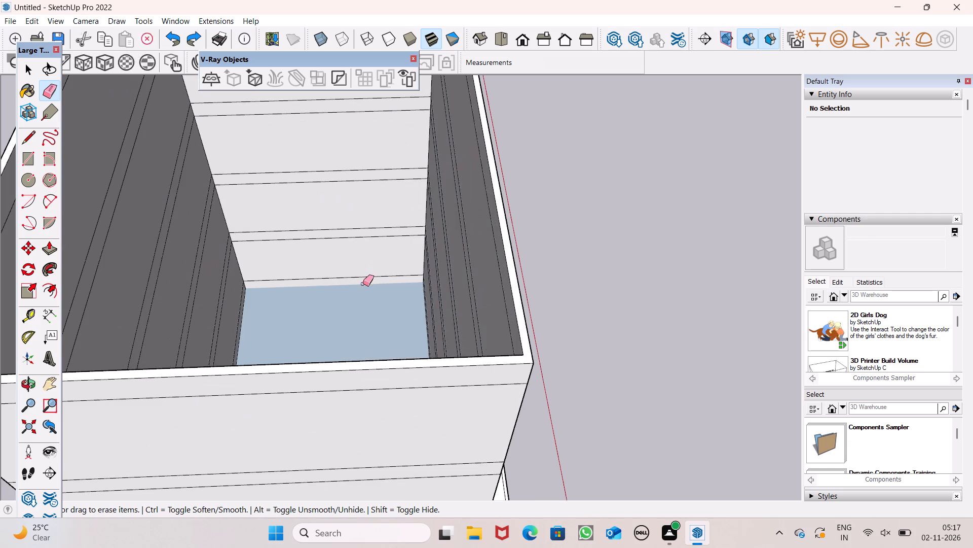
pyautogui.click(366, 279)
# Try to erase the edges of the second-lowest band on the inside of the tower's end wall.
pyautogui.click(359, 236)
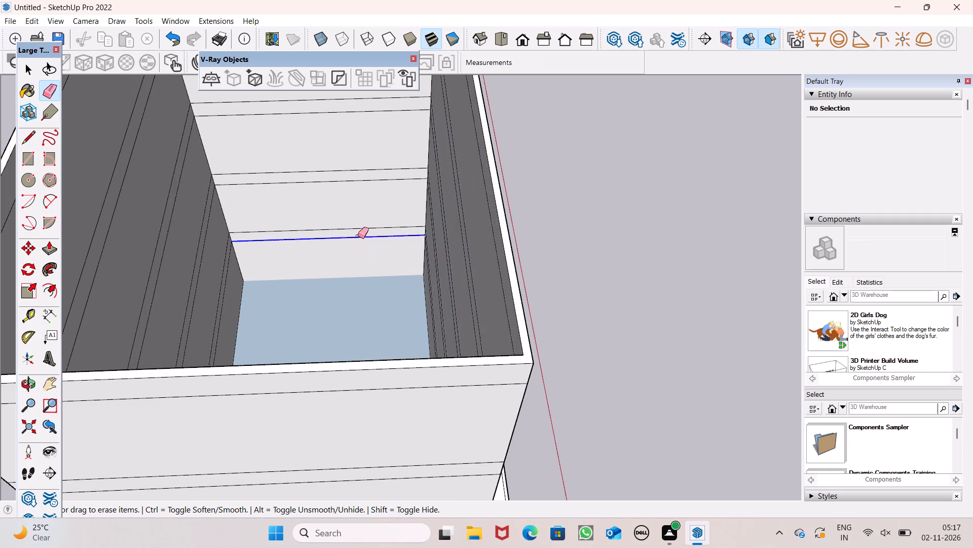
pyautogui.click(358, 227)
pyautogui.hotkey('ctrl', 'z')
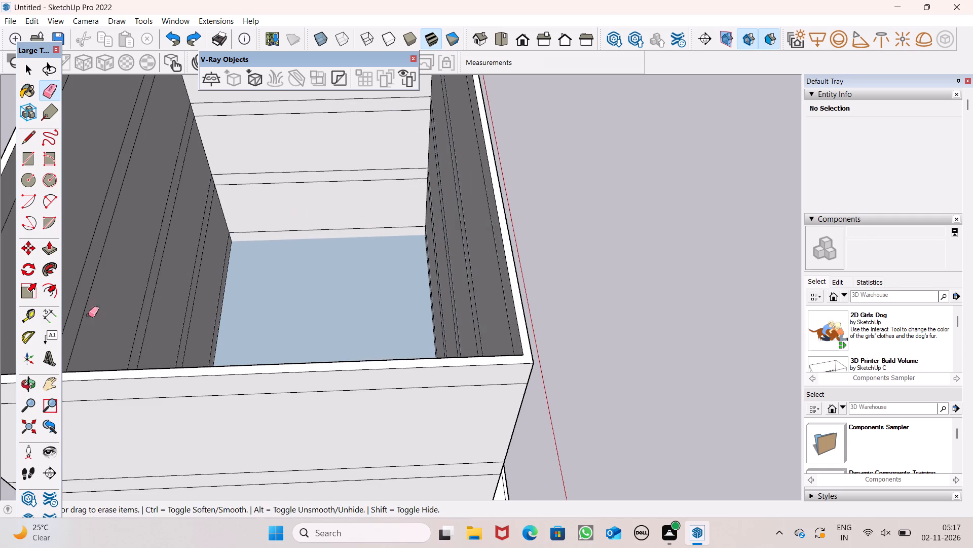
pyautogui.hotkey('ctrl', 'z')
# Examine the tower's interior floor, inner walls and outer end wall from several angles.
pyautogui.scroll(-5, 306, 184)
pyautogui.moveTo(379, 265); pyautogui.dragTo(0, 345, button='middle')
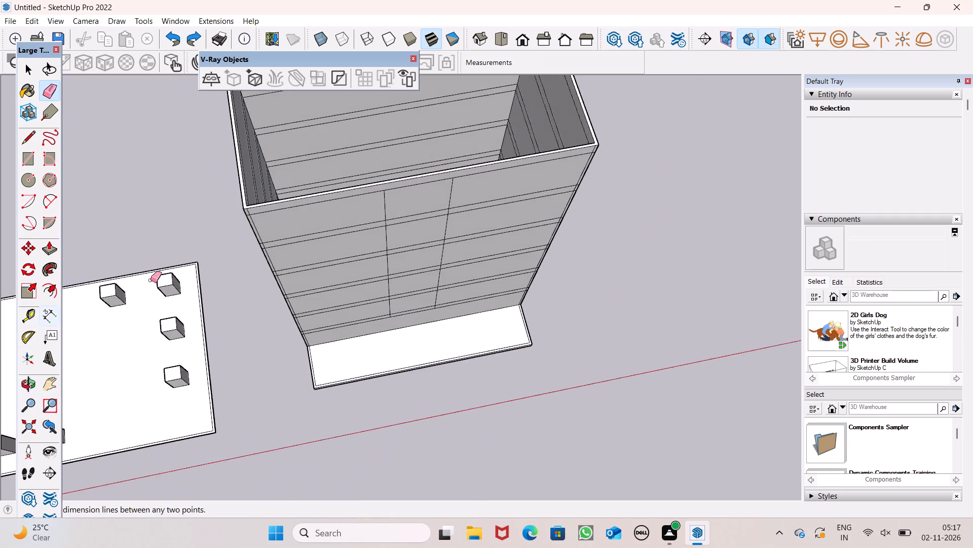
pyautogui.scroll(1, 437, 209)
pyautogui.moveTo(439, 210); pyautogui.dragTo(117, 85, button='middle')
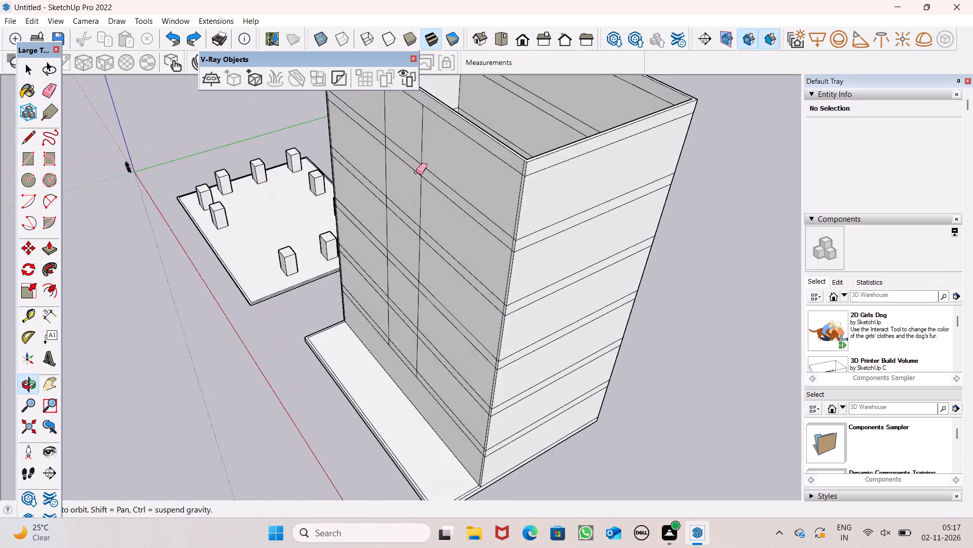
pyautogui.scroll(-4, 390, 133)
pyautogui.moveTo(486, 216); pyautogui.dragTo(185, 292, button='middle')
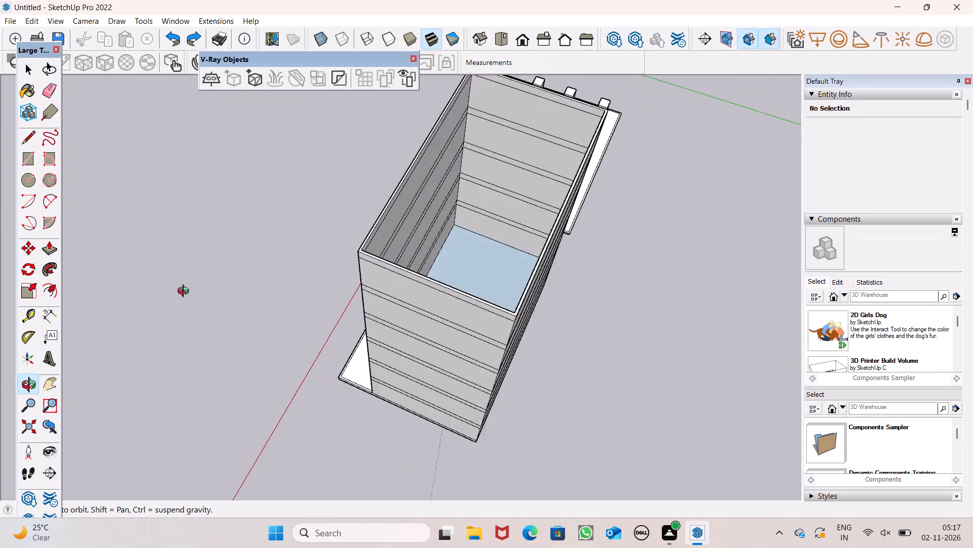
pyautogui.moveTo(185, 292); pyautogui.dragTo(113, 407, button='middle')
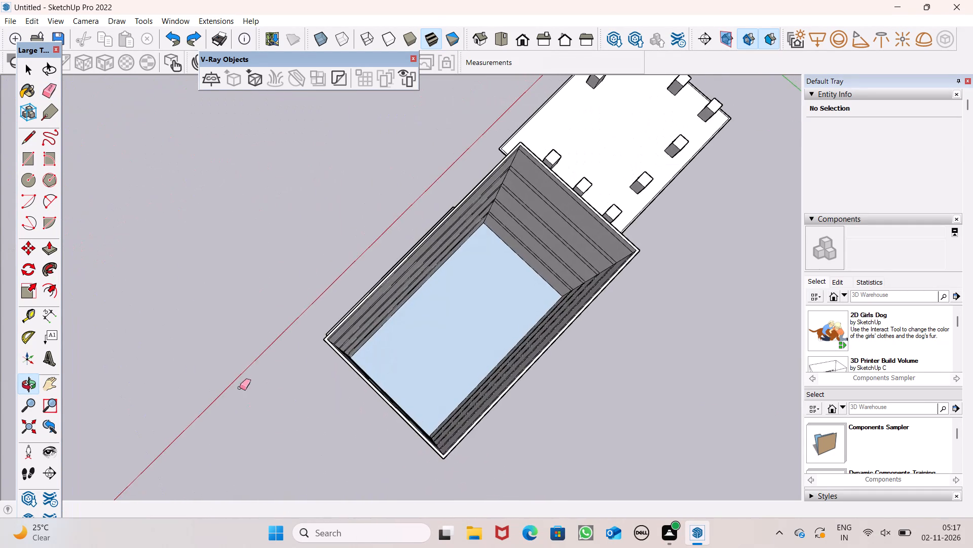
pyautogui.scroll(10, 393, 434)
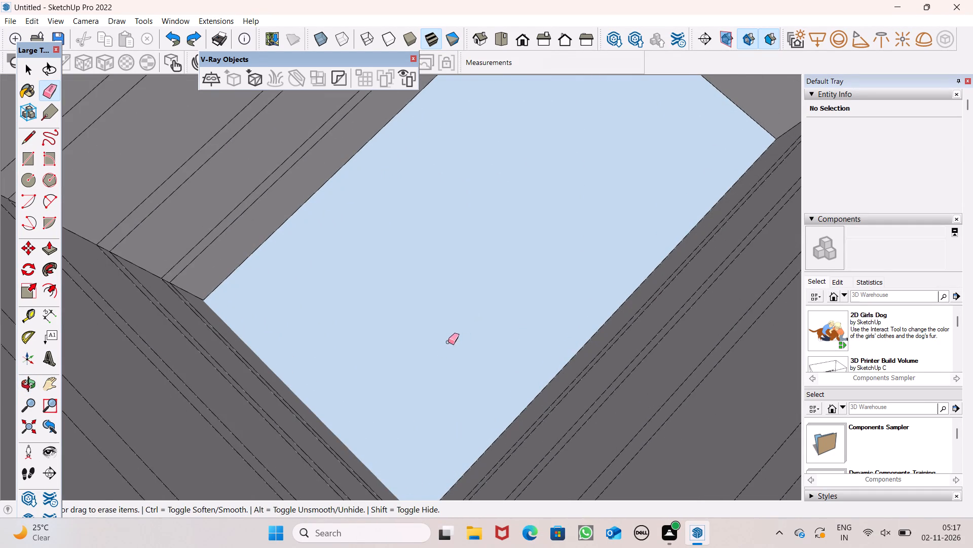
pyautogui.scroll(-6, 440, 350)
pyautogui.moveTo(354, 386); pyautogui.dragTo(513, 255, button='middle')
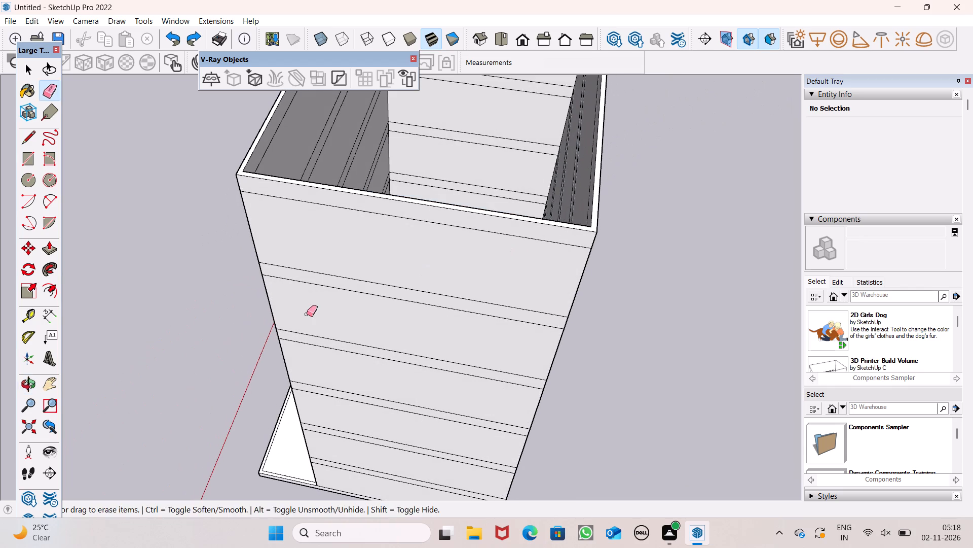
pyautogui.moveTo(312, 321); pyautogui.dragTo(533, 235, button='middle')
pyautogui.scroll(1, 534, 232)
pyautogui.scroll(-4, 456, 112)
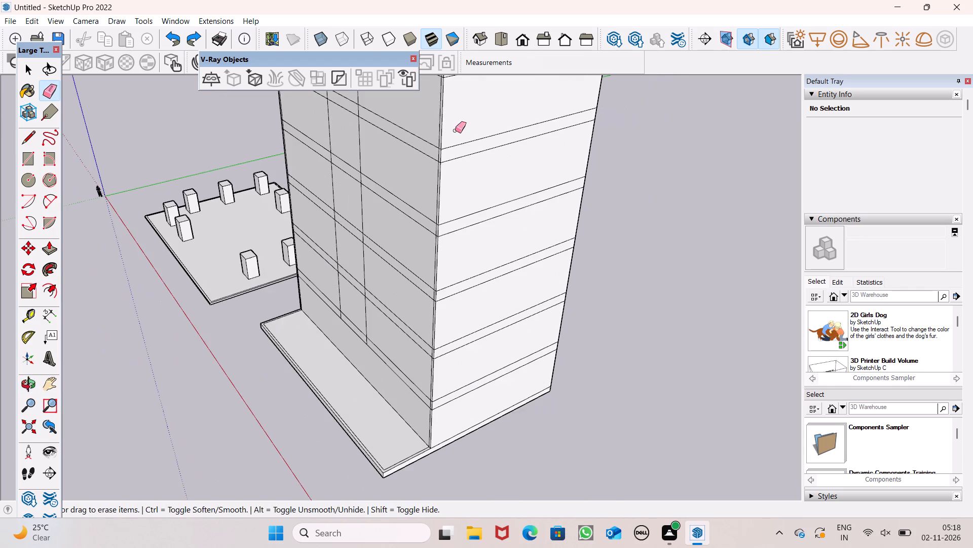
# Erase all the horizontal band edges, including the top one, on the outer face of the tower's end wall.
pyautogui.scroll(-5, 455, 130)
pyautogui.moveTo(526, 193); pyautogui.dragTo(496, 181, button='middle')
pyautogui.scroll(-5, 418, 229)
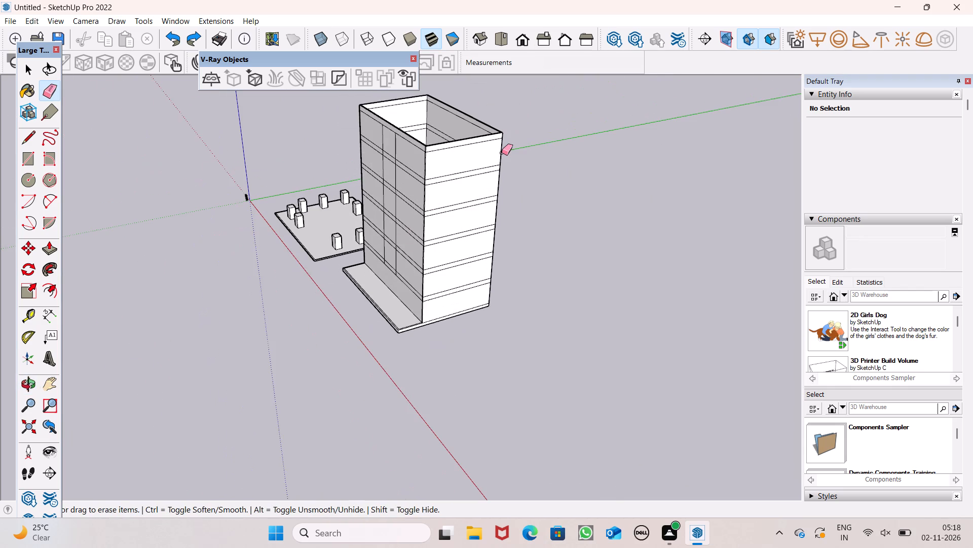
pyautogui.scroll(6, 494, 164)
pyautogui.moveTo(438, 279); pyautogui.dragTo(439, 374)
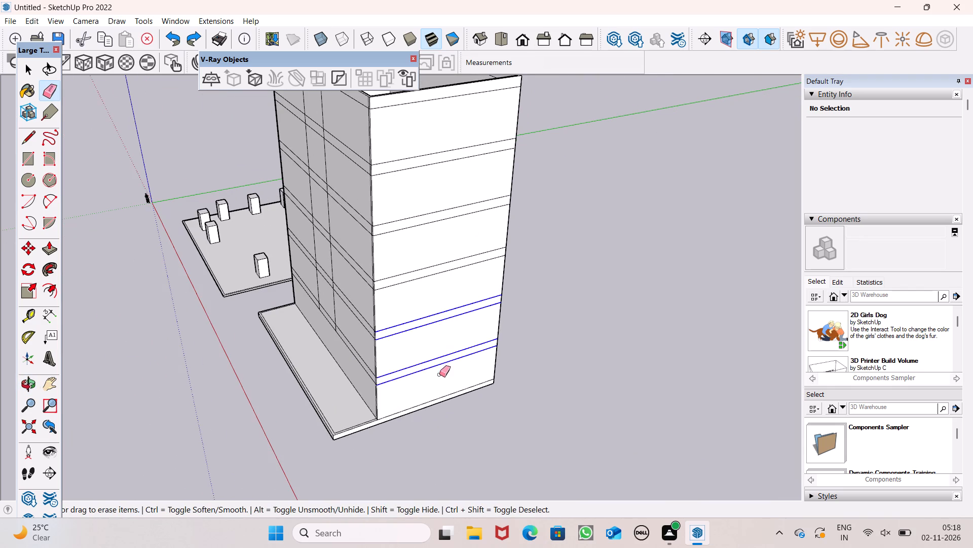
pyautogui.moveTo(439, 374); pyautogui.dragTo(443, 375)
pyautogui.moveTo(408, 248); pyautogui.dragTo(416, 282)
pyautogui.moveTo(406, 200); pyautogui.dragTo(416, 245)
pyautogui.moveTo(409, 143); pyautogui.dragTo(408, 200)
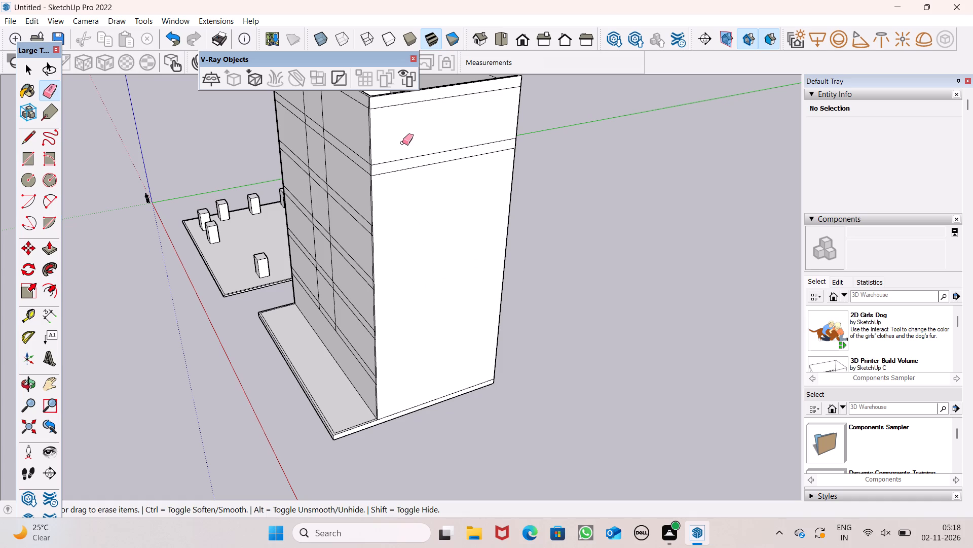
pyautogui.moveTo(408, 158); pyautogui.dragTo(410, 189)
pyautogui.scroll(-2, 435, 141)
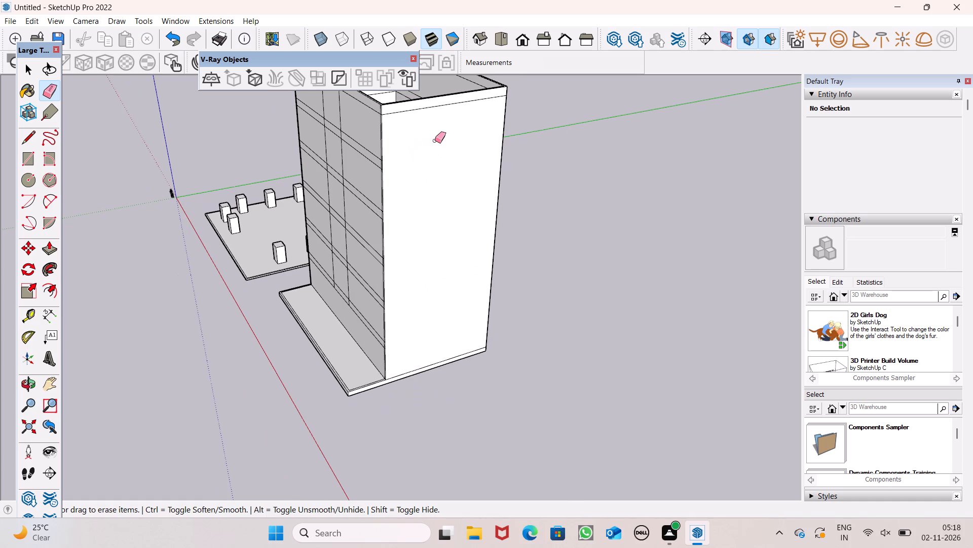
pyautogui.scroll(-1, 420, 123)
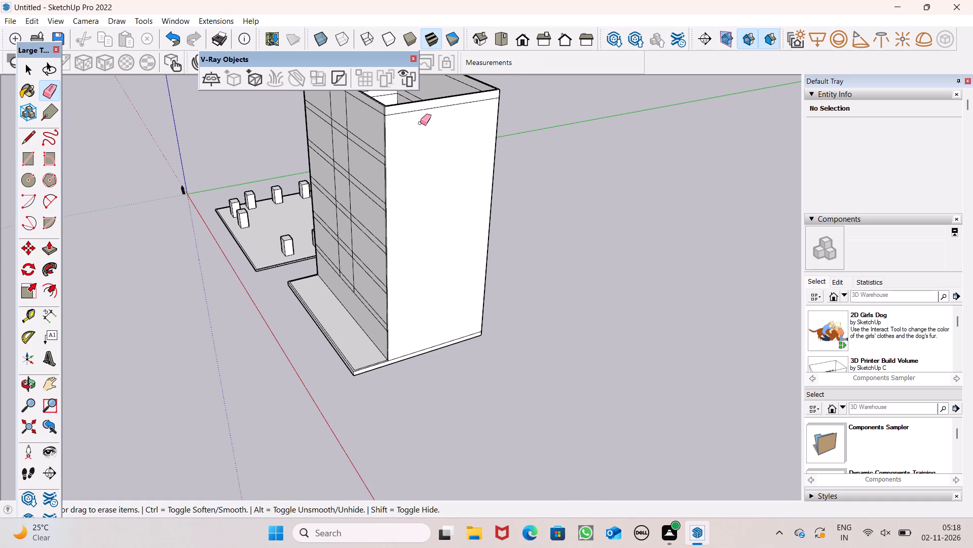
pyautogui.click(432, 107)
# Push/Pull the base slab's end face below the tower's end wall outward by about 26' 5".
pyautogui.scroll(-3, 450, 143)
pyautogui.moveTo(459, 179); pyautogui.dragTo(456, 187, button='middle')
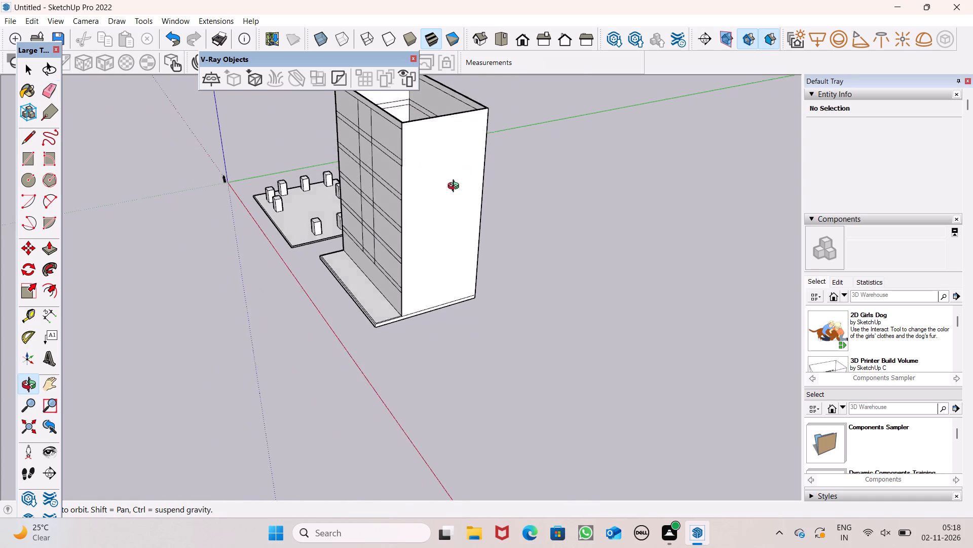
pyautogui.moveTo(456, 187); pyautogui.dragTo(32, 315, button='middle')
pyautogui.moveTo(216, 291); pyautogui.dragTo(507, 222, button='middle')
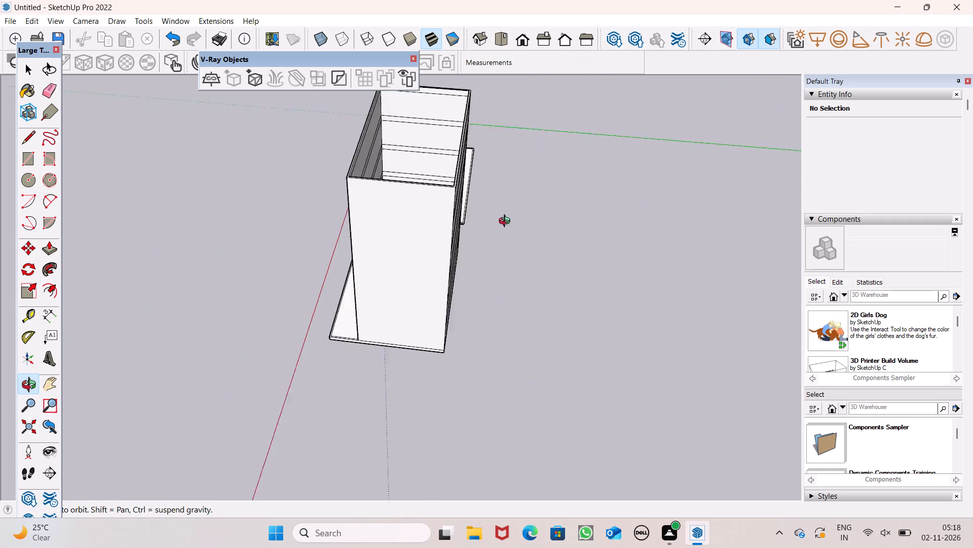
pyautogui.moveTo(507, 222); pyautogui.dragTo(525, 197, button='middle')
pyautogui.scroll(1, 525, 197)
pyautogui.scroll(-2, 484, 190)
pyautogui.click(48, 256)
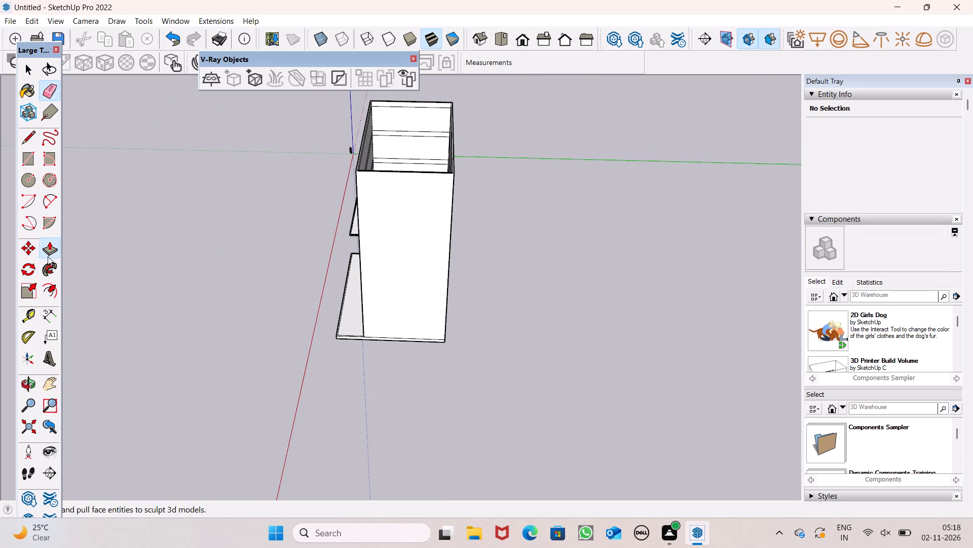
pyautogui.scroll(-3, 445, 257)
pyautogui.moveTo(396, 314); pyautogui.dragTo(445, 282, button='middle')
pyautogui.scroll(4, 421, 288)
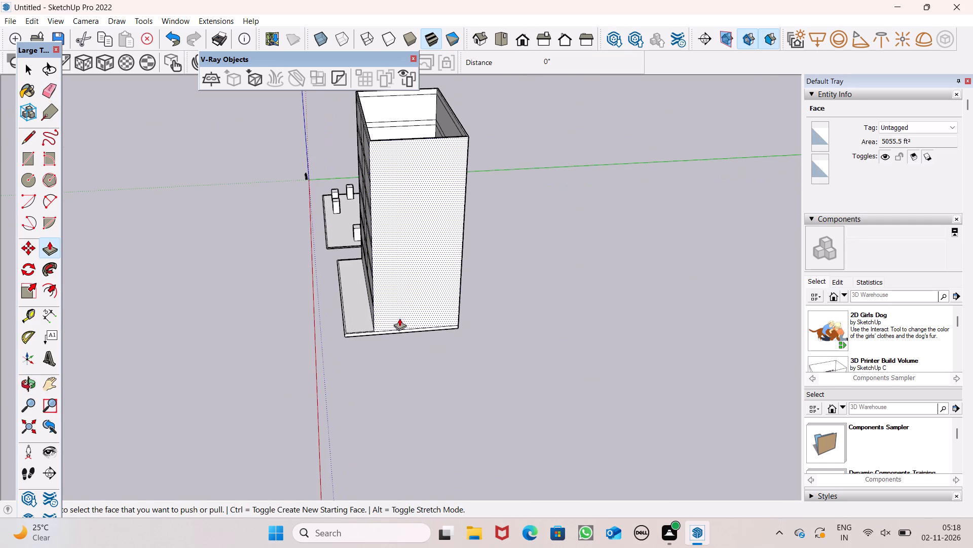
pyautogui.moveTo(396, 335); pyautogui.dragTo(400, 369)
# Push/Pull the tower's plain outer end wall outward over the extended slab by about 21' 2".
pyautogui.moveTo(446, 336); pyautogui.dragTo(439, 416, button='middle')
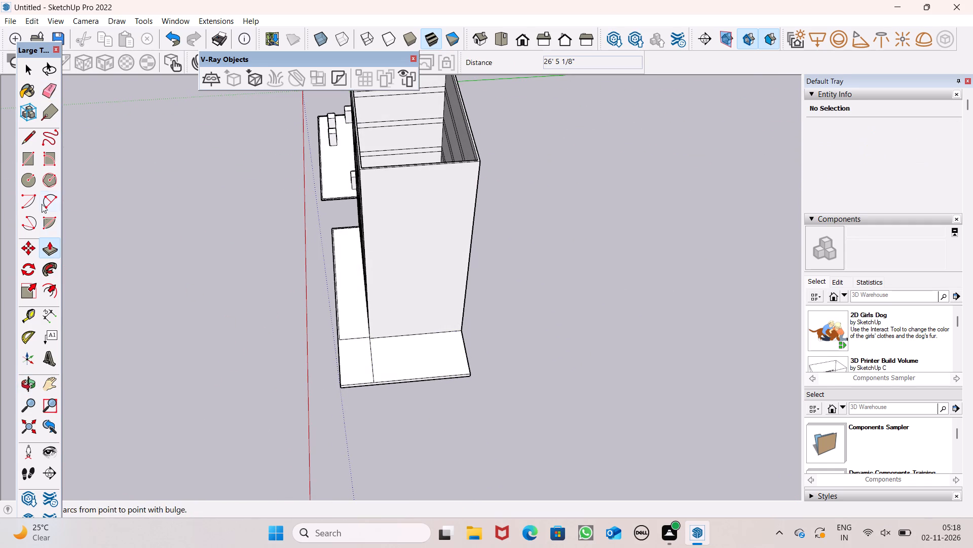
pyautogui.scroll(4, 372, 297)
pyautogui.moveTo(400, 323); pyautogui.dragTo(400, 344)
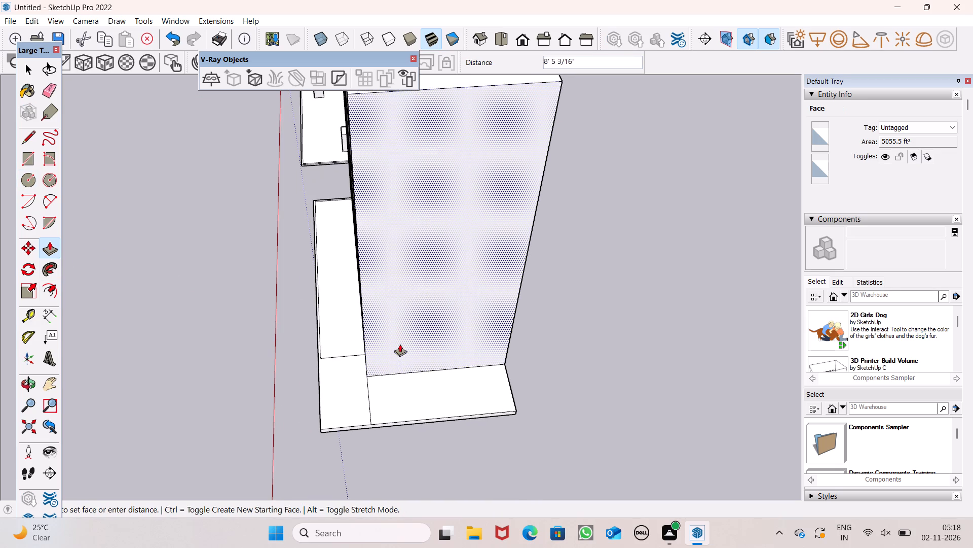
pyautogui.moveTo(400, 344); pyautogui.dragTo(396, 385)
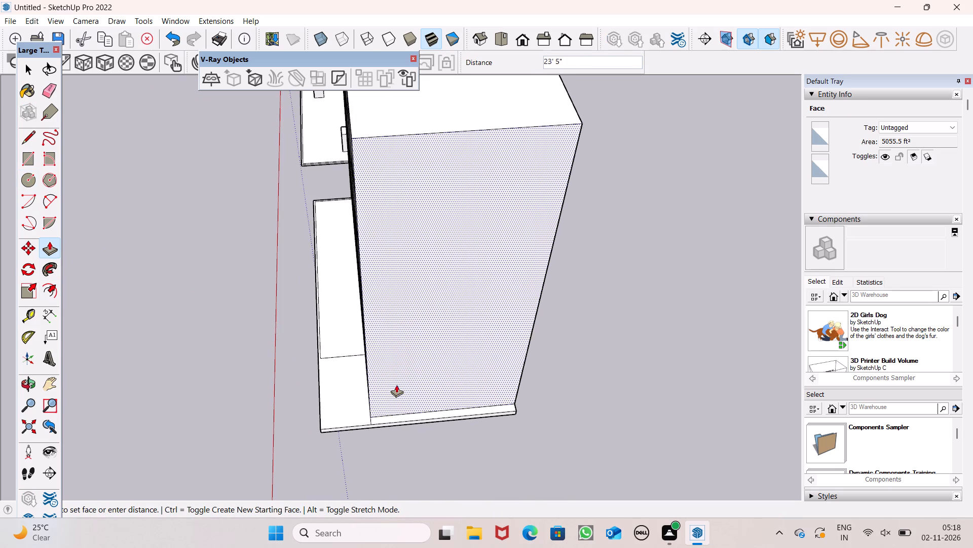
pyautogui.moveTo(396, 385); pyautogui.dragTo(394, 379)
# Erase all the horizontal band edges on the inner face of the thickened end wall.
pyautogui.scroll(-2, 482, 331)
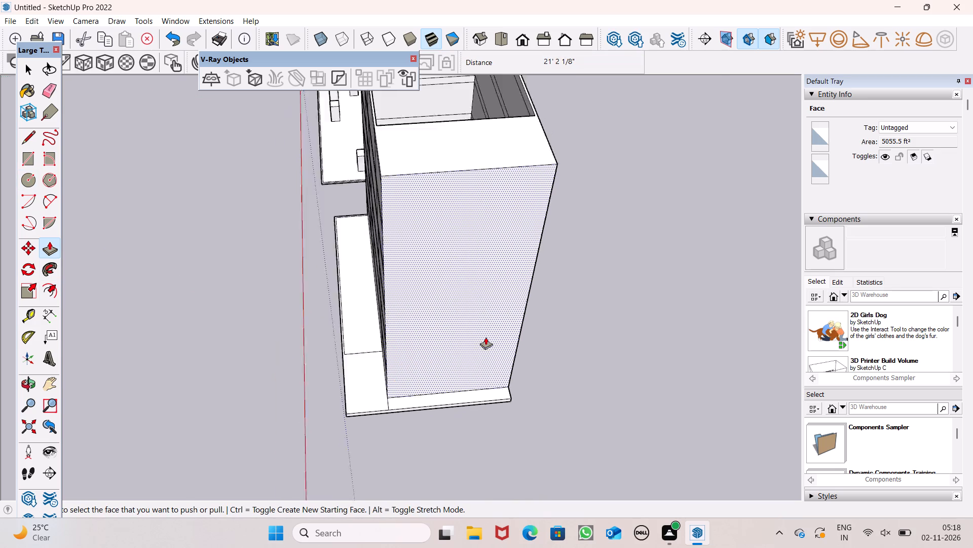
pyautogui.scroll(-3, 485, 337)
pyautogui.moveTo(558, 364); pyautogui.dragTo(80, 345, button='middle')
pyautogui.scroll(-3, 432, 195)
pyautogui.moveTo(455, 268); pyautogui.dragTo(0, 310, button='middle')
pyautogui.moveTo(328, 257); pyautogui.dragTo(387, 300, button='middle')
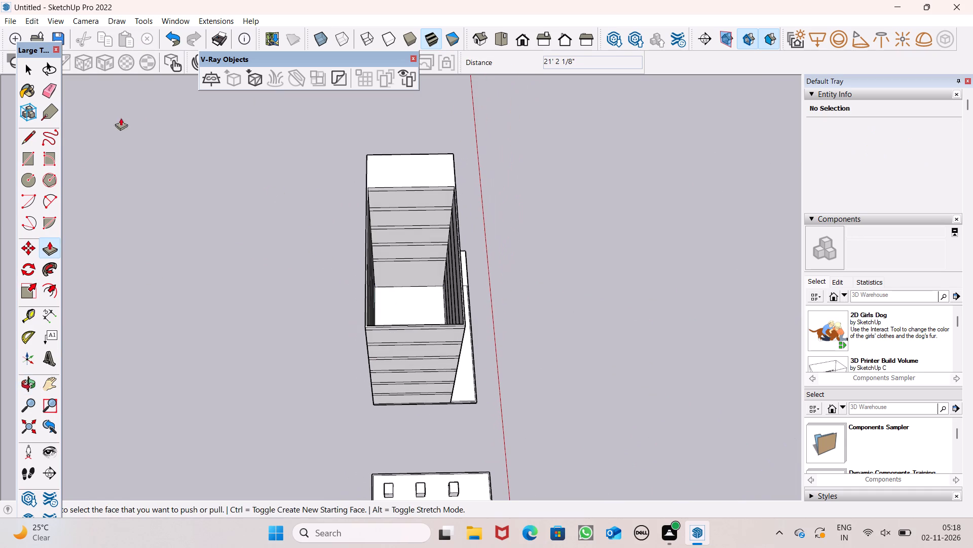
pyautogui.click(50, 90)
pyautogui.scroll(4, 411, 215)
pyautogui.moveTo(416, 194); pyautogui.dragTo(417, 216)
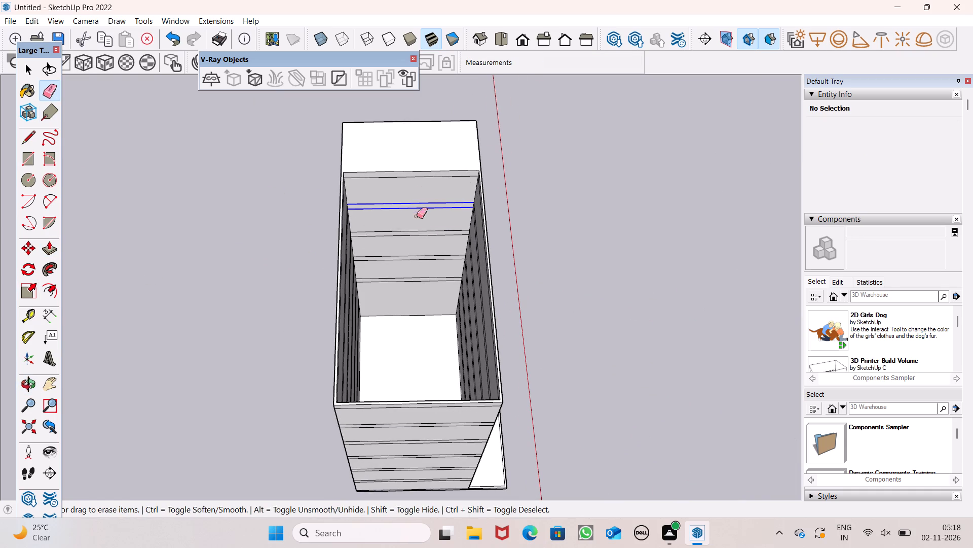
pyautogui.moveTo(417, 216); pyautogui.dragTo(416, 289)
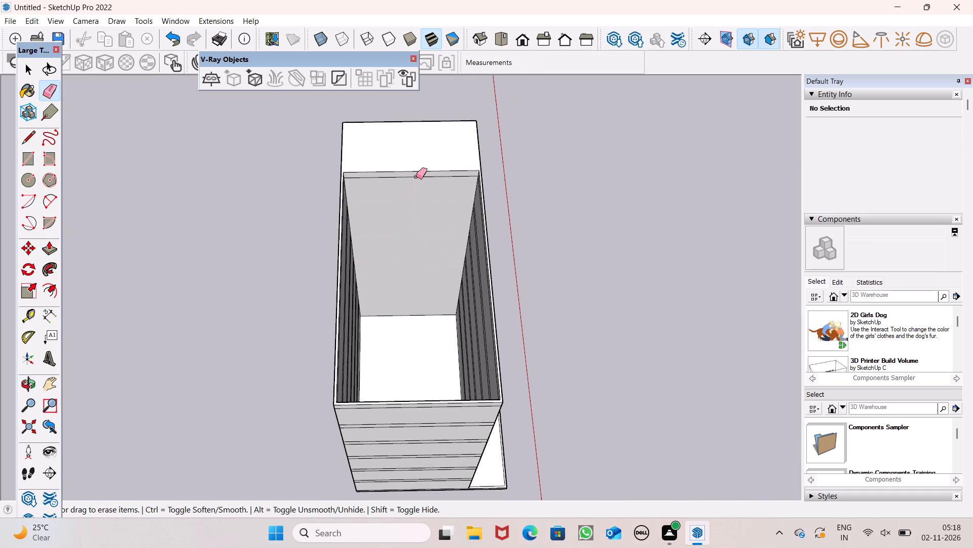
pyautogui.click(416, 177)
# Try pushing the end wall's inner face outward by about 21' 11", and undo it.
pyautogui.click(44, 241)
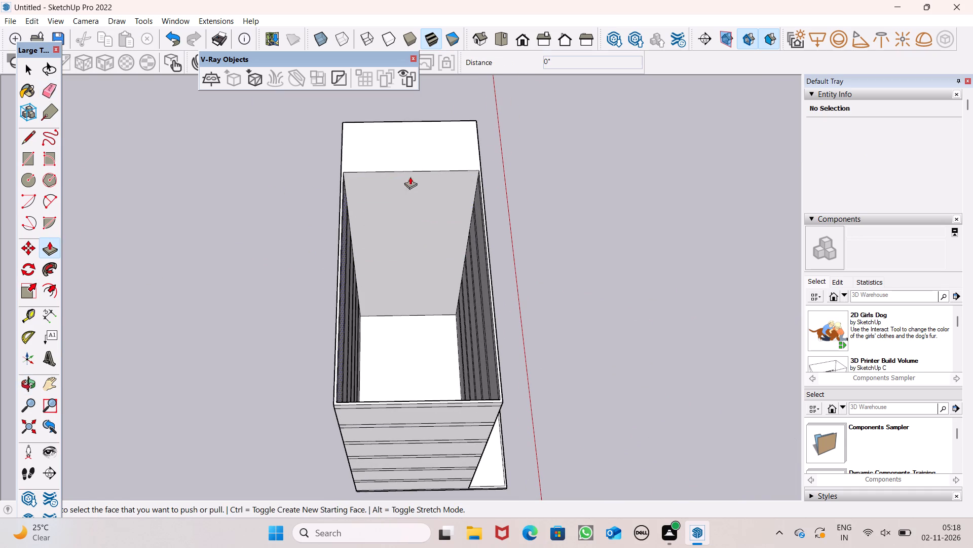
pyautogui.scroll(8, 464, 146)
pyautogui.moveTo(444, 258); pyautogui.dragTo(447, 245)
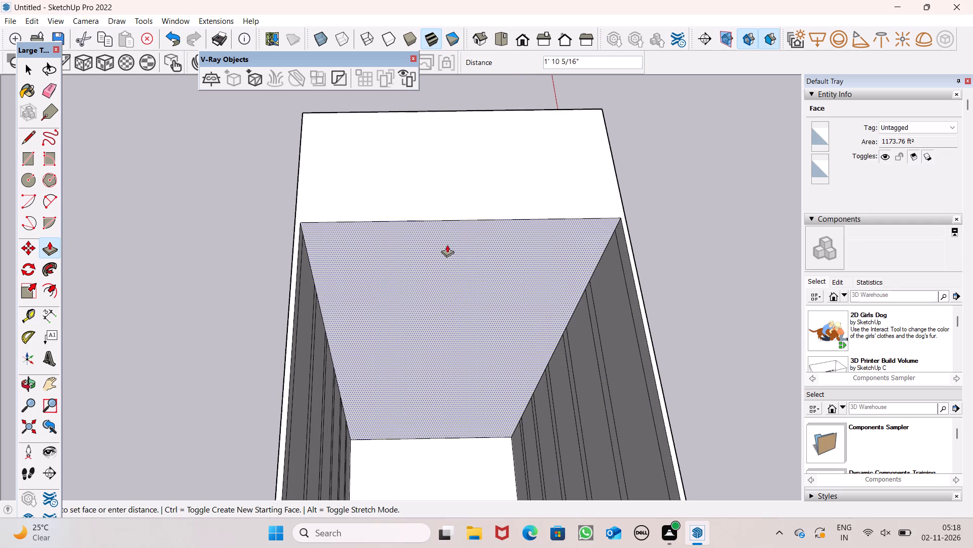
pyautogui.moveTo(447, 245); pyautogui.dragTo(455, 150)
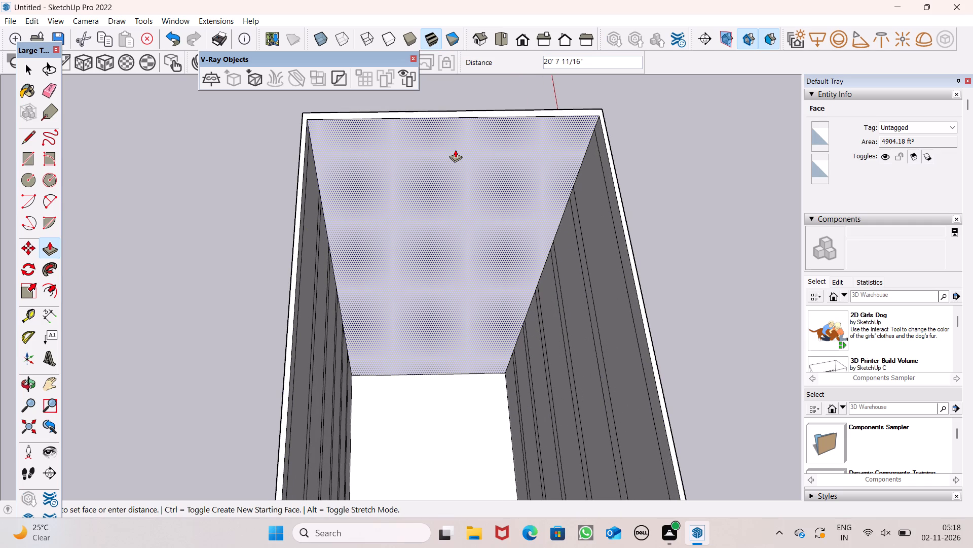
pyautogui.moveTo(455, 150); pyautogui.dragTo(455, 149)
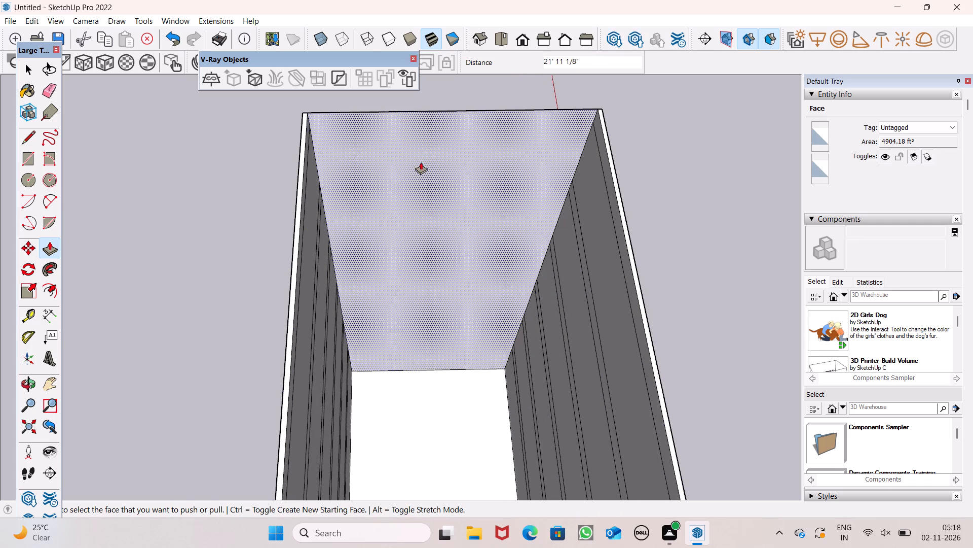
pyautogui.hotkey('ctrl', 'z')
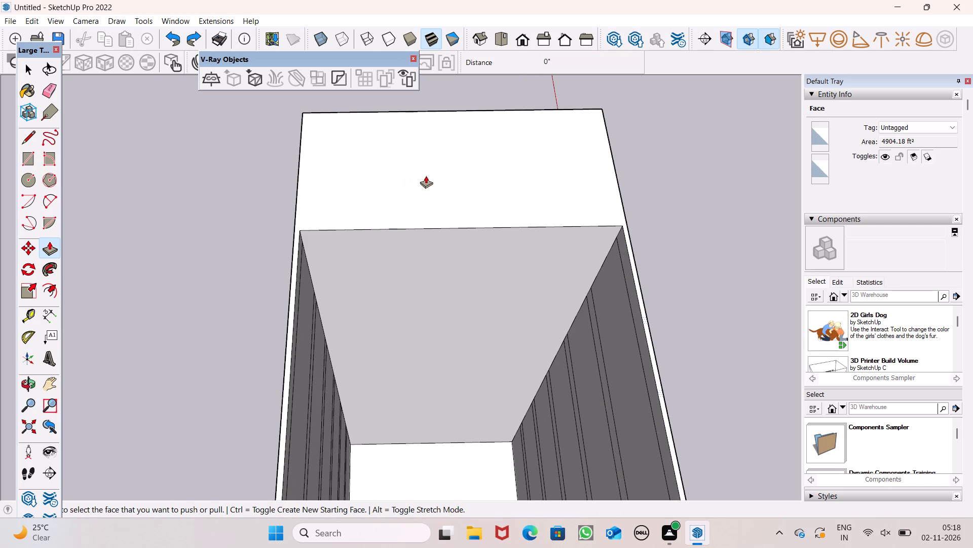
# Push the end wall's inner face outward by about 21' 1" to leave a thin wall.
pyautogui.scroll(-3, 572, 241)
pyautogui.scroll(7, 389, 181)
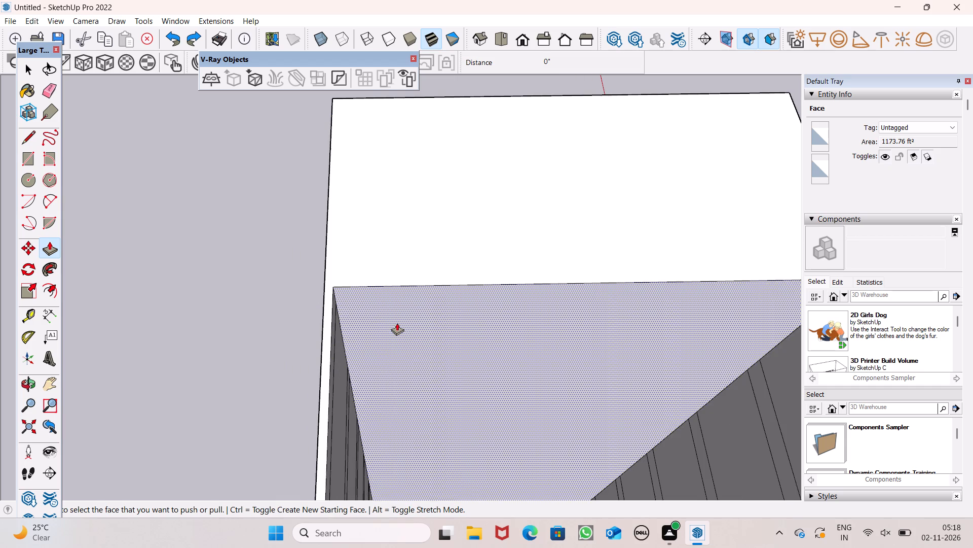
pyautogui.moveTo(396, 322); pyautogui.dragTo(404, 151)
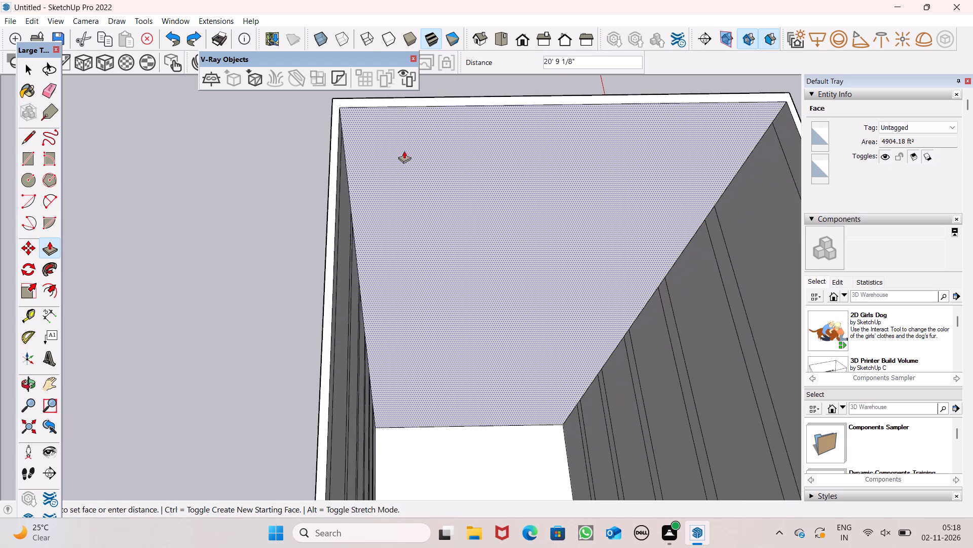
pyautogui.moveTo(404, 151); pyautogui.dragTo(404, 149)
# Erase the front wall's vertical seam at the extension through the top band, the upper two storeys and the band between them.
pyautogui.scroll(-4, 404, 165)
pyautogui.moveTo(549, 255); pyautogui.dragTo(416, 200, button='middle')
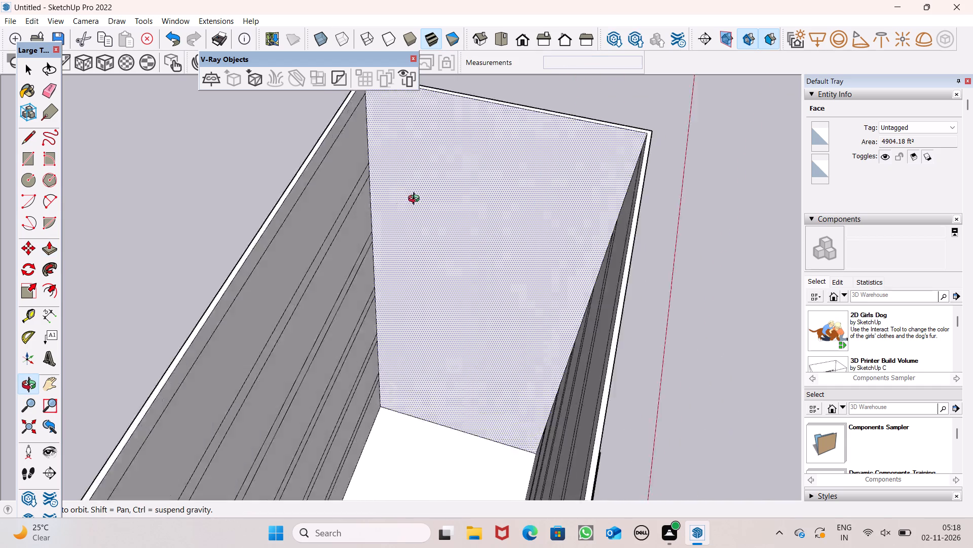
pyautogui.moveTo(416, 200); pyautogui.dragTo(353, 265, button='middle')
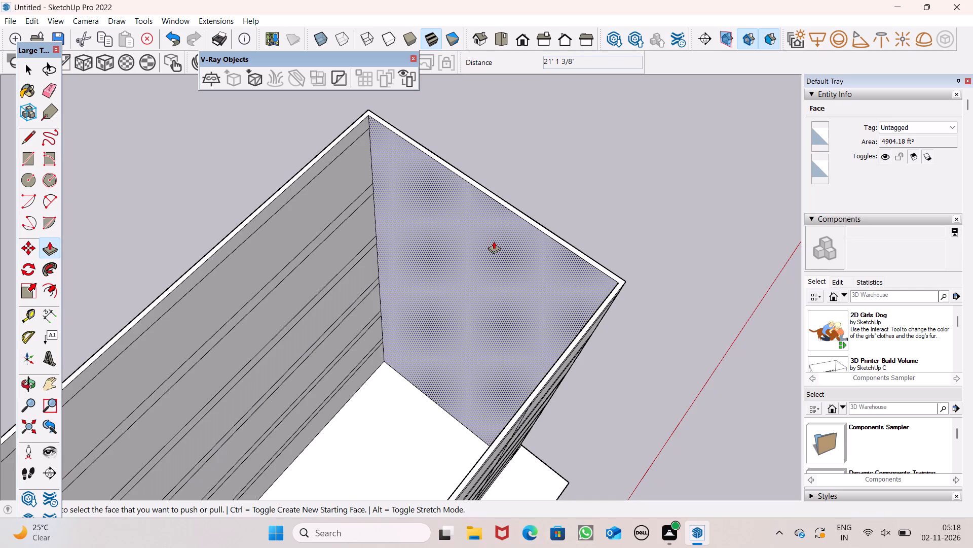
pyautogui.scroll(-2, 609, 121)
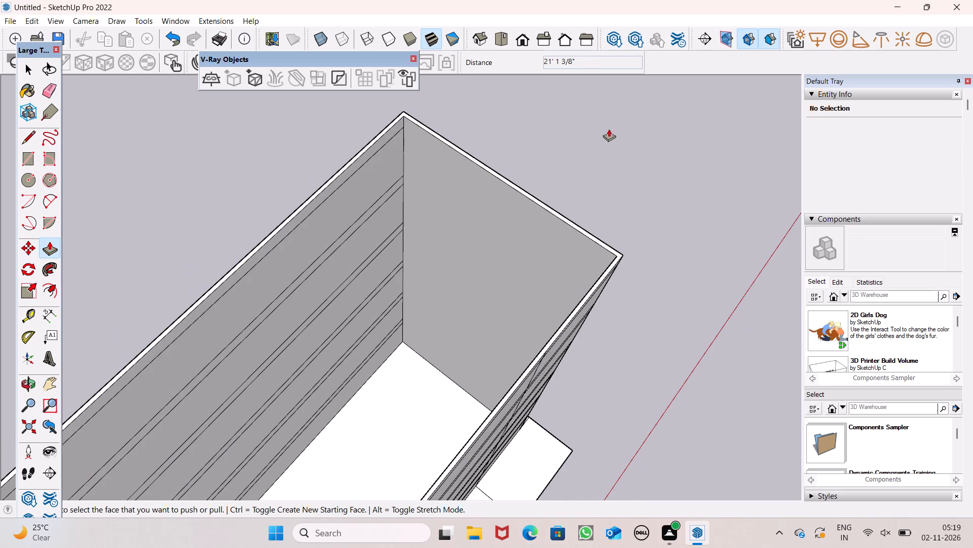
pyautogui.scroll(-1, 609, 130)
pyautogui.moveTo(625, 217); pyautogui.dragTo(369, 181, button='middle')
pyautogui.scroll(-4, 780, 208)
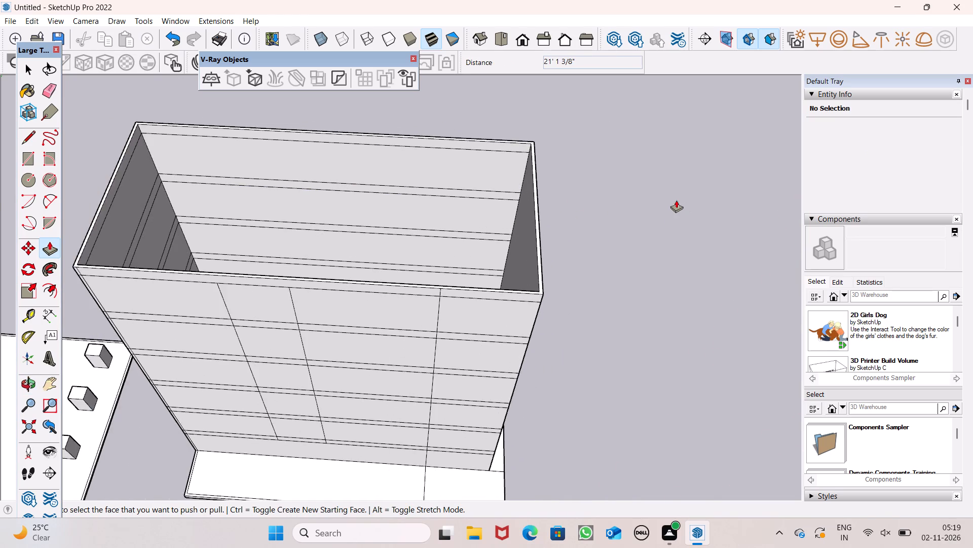
pyautogui.scroll(-7, 676, 200)
pyautogui.moveTo(657, 305); pyautogui.dragTo(651, 123, button='middle')
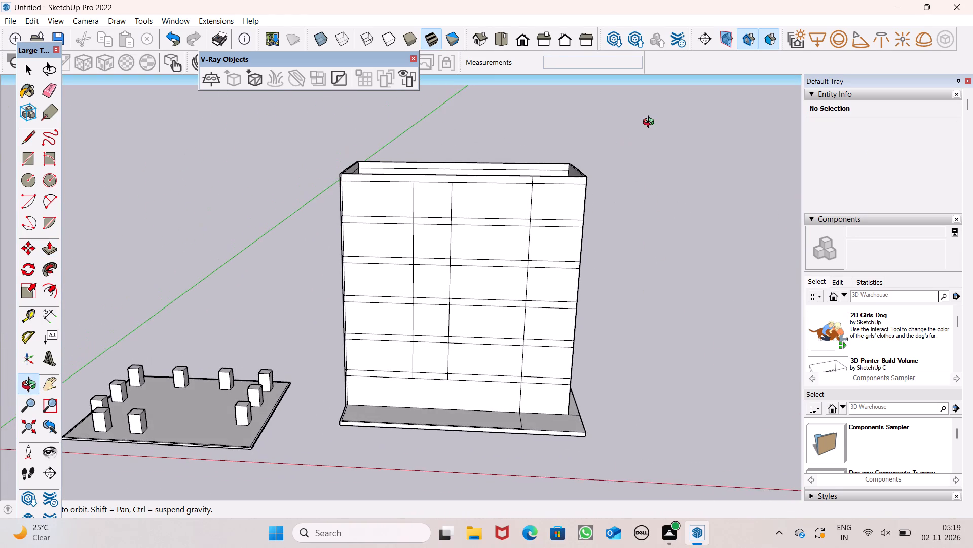
pyautogui.moveTo(651, 123); pyautogui.dragTo(675, 122, button='middle')
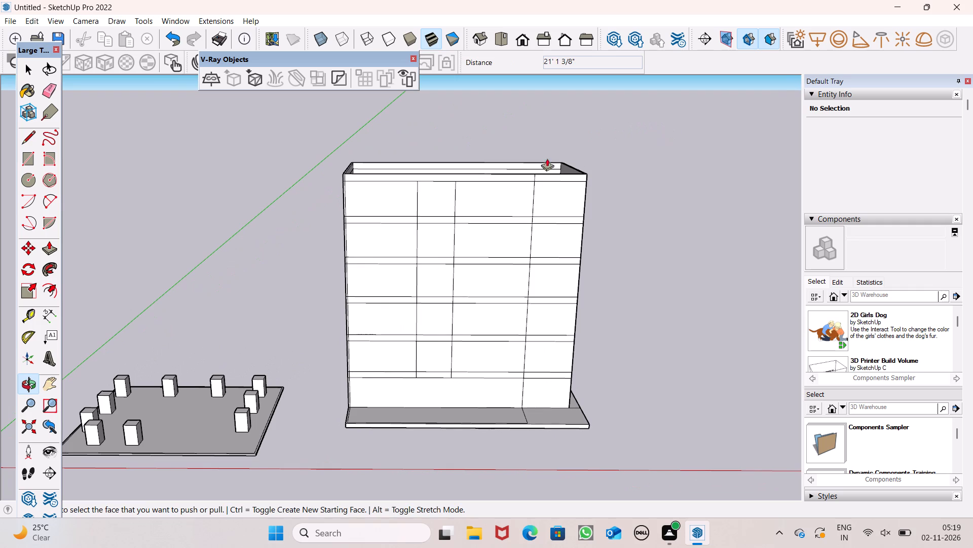
pyautogui.click(47, 86)
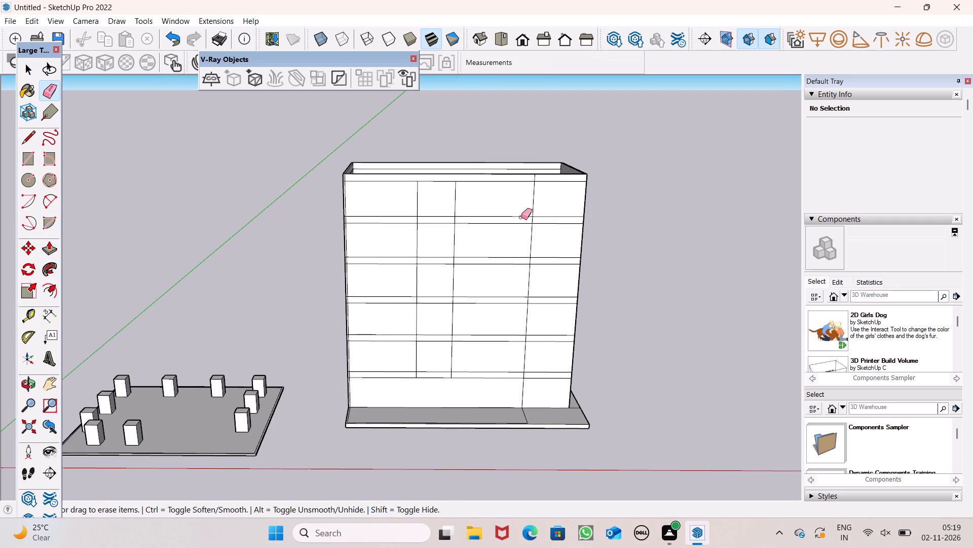
pyautogui.scroll(4, 532, 222)
pyautogui.moveTo(537, 200); pyautogui.dragTo(527, 200)
pyautogui.moveTo(536, 234); pyautogui.dragTo(529, 238)
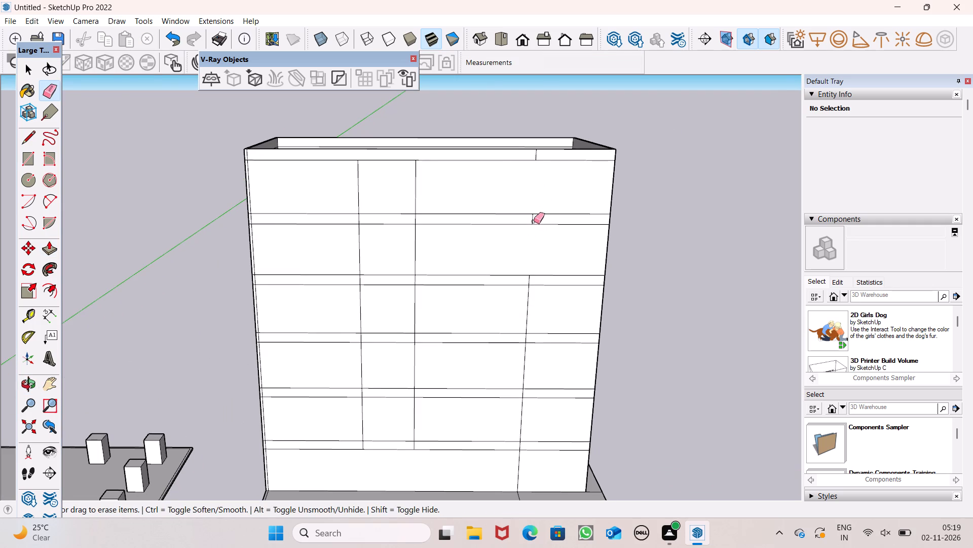
pyautogui.click(534, 221)
pyautogui.moveTo(532, 154); pyautogui.dragTo(541, 154)
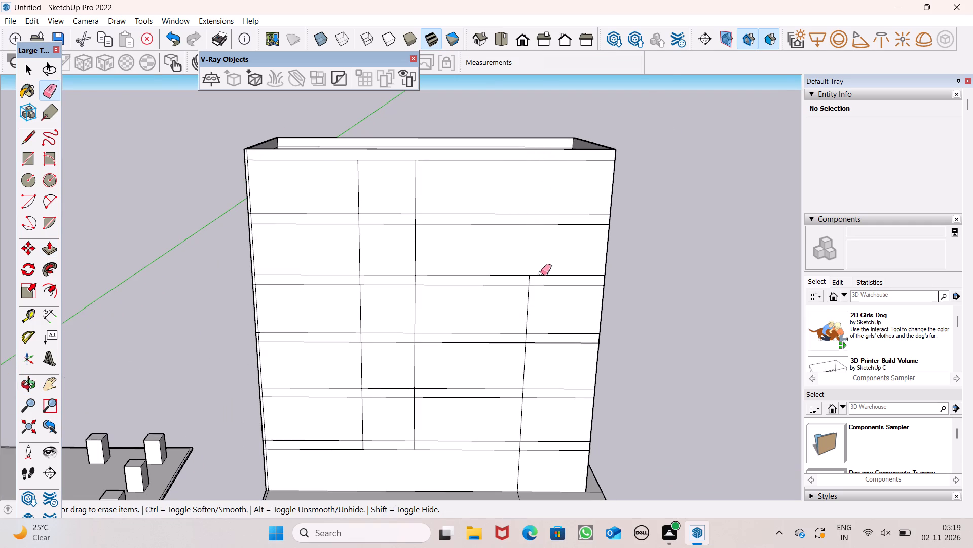
# Erase the front wall's vertical seam through the two middle storeys and the bands directly above them.
pyautogui.scroll(12, 530, 298)
pyautogui.moveTo(529, 283); pyautogui.dragTo(530, 289)
pyautogui.moveTo(527, 252); pyautogui.dragTo(533, 254)
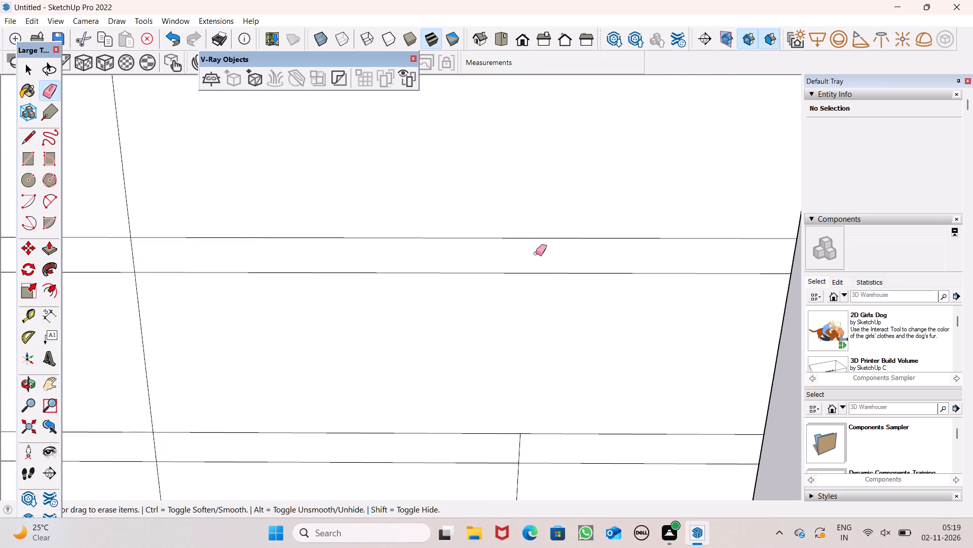
pyautogui.scroll(-5, 491, 237)
pyautogui.click(506, 374)
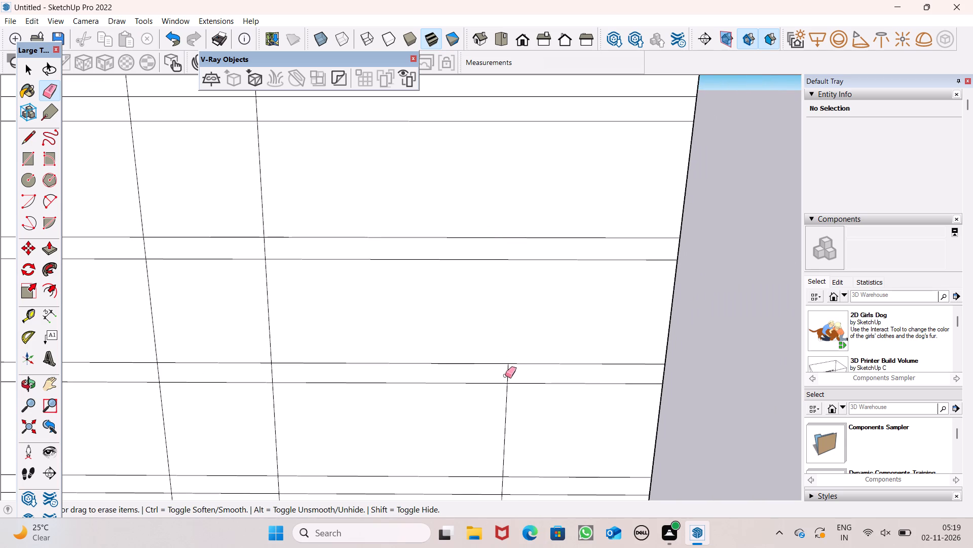
pyautogui.moveTo(513, 399); pyautogui.dragTo(501, 410)
# Erase the rest of the front wall's vertical seam through the lowest two bands, the storey between them and the ground storey.
pyautogui.scroll(-8, 512, 301)
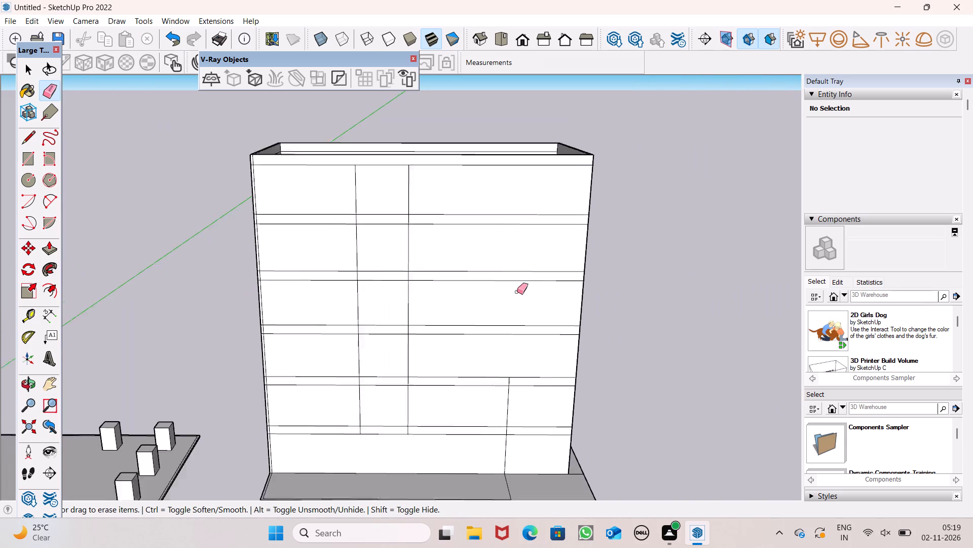
pyautogui.scroll(-2, 517, 292)
pyautogui.scroll(6, 542, 428)
pyautogui.moveTo(488, 459); pyautogui.dragTo(461, 441)
pyautogui.scroll(5, 475, 425)
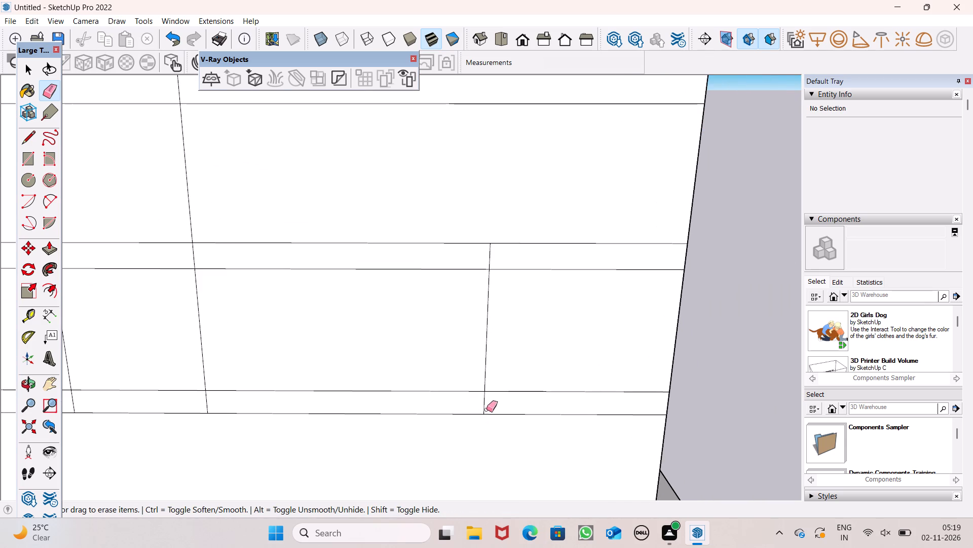
pyautogui.click(487, 407)
pyautogui.moveTo(488, 284); pyautogui.dragTo(494, 292)
pyautogui.scroll(4, 495, 273)
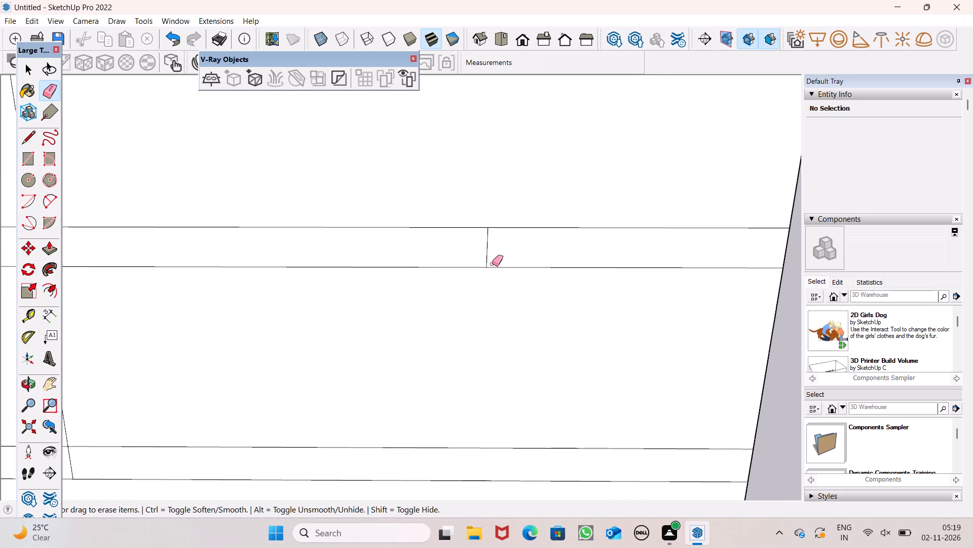
pyautogui.moveTo(490, 255); pyautogui.dragTo(480, 253)
pyautogui.scroll(-10, 524, 202)
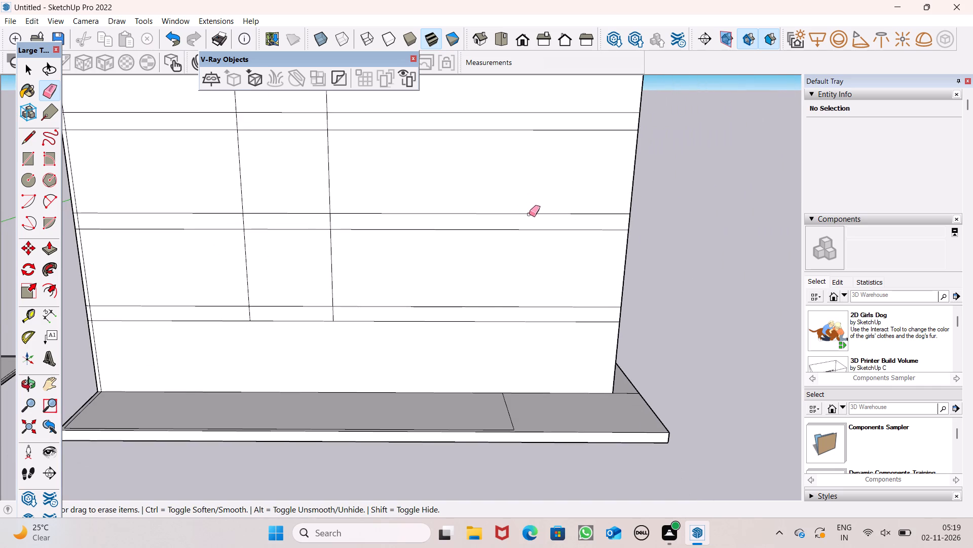
# Erase the seam across the base slab's front strip and the short edge from the tower's corner to the slab's end.
pyautogui.scroll(-3, 532, 224)
pyautogui.moveTo(591, 286); pyautogui.dragTo(573, 384, button='middle')
pyautogui.scroll(4, 558, 392)
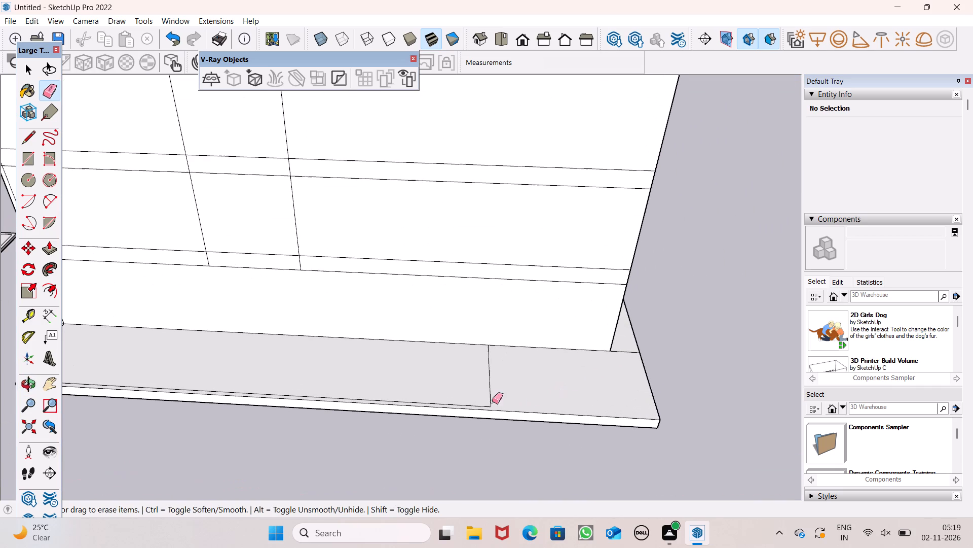
pyautogui.moveTo(487, 393); pyautogui.dragTo(492, 391)
pyautogui.scroll(-4, 403, 336)
pyautogui.moveTo(507, 351); pyautogui.dragTo(454, 338, button='middle')
pyautogui.scroll(1, 507, 351)
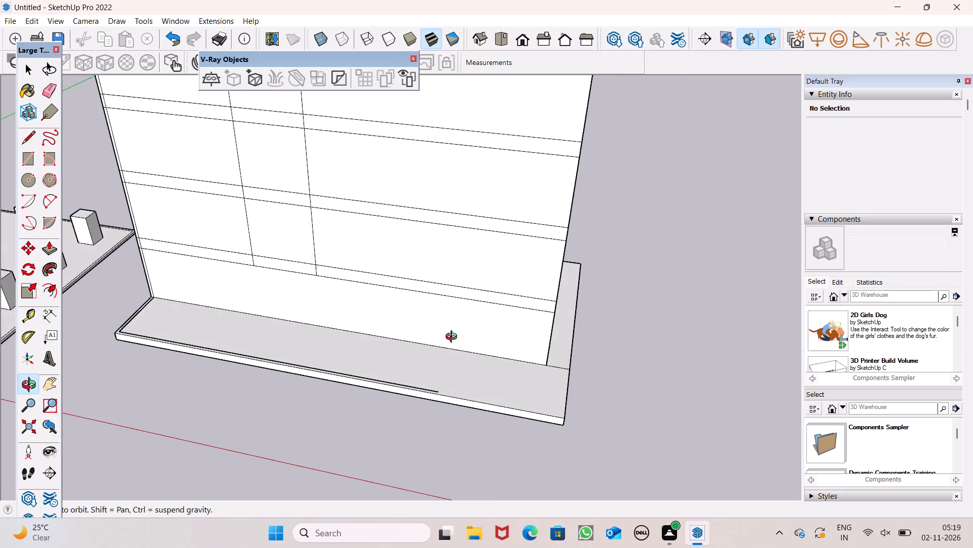
pyautogui.moveTo(454, 338); pyautogui.dragTo(453, 338, button='middle')
pyautogui.moveTo(558, 377); pyautogui.dragTo(560, 359)
pyautogui.scroll(-4, 352, 316)
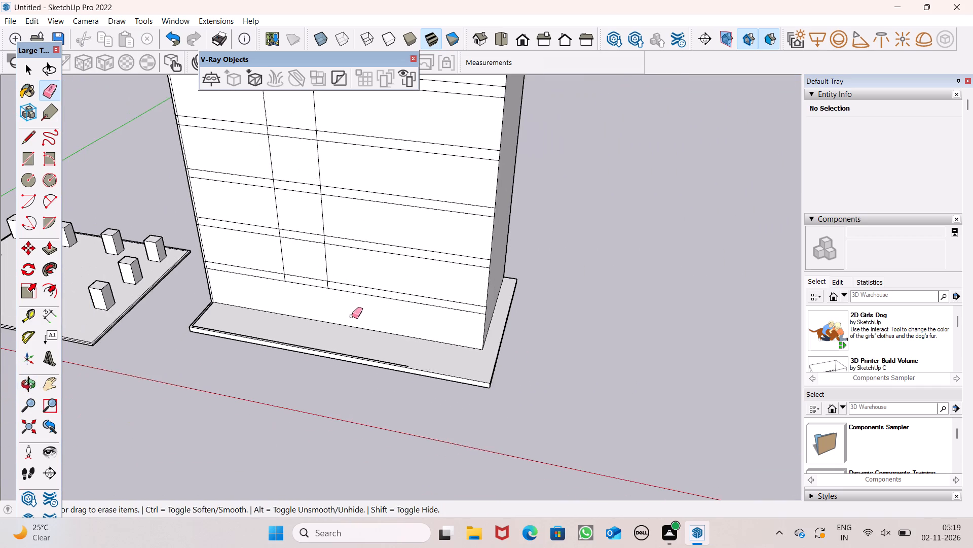
# Draw a line continuing the slab's inset front border from its broken end to the slab's extended corner.
pyautogui.scroll(-1, 406, 293)
pyautogui.moveTo(418, 313); pyautogui.dragTo(419, 399, button='middle')
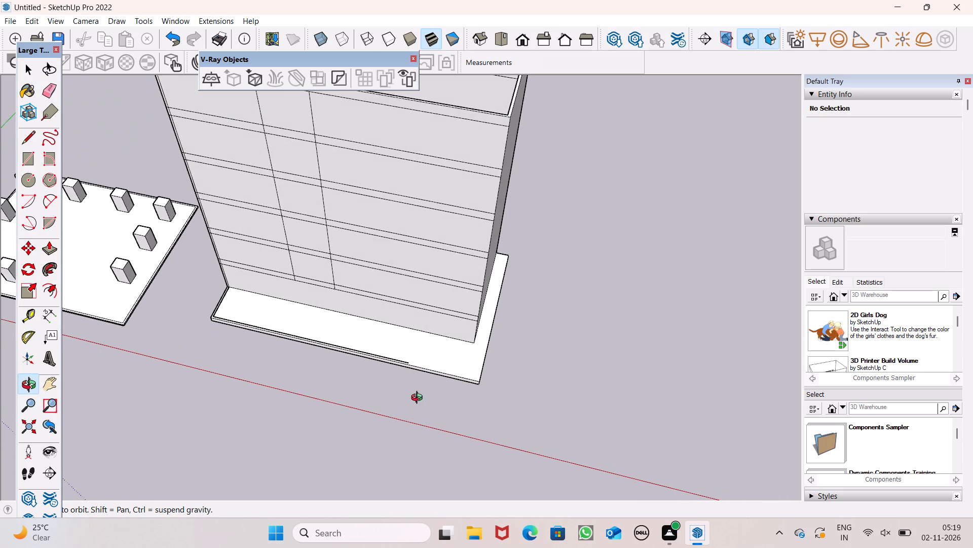
pyautogui.moveTo(419, 399); pyautogui.dragTo(411, 387, button='middle')
pyautogui.click(23, 141)
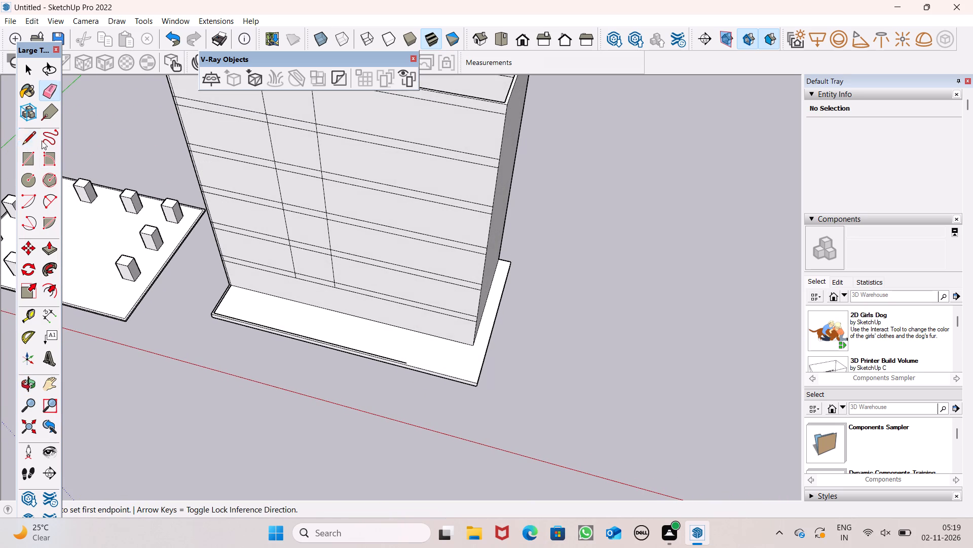
pyautogui.scroll(6, 519, 326)
pyautogui.scroll(3, 369, 393)
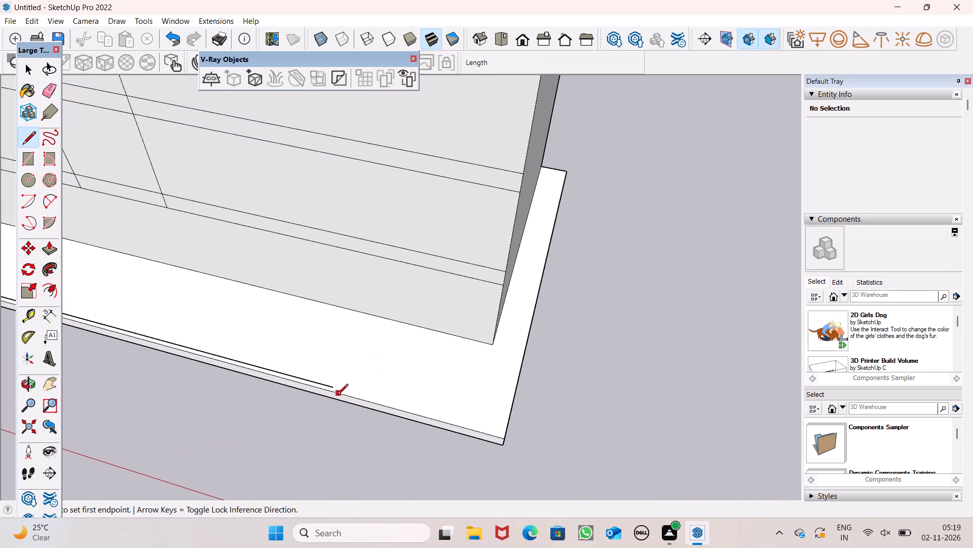
pyautogui.click(334, 383)
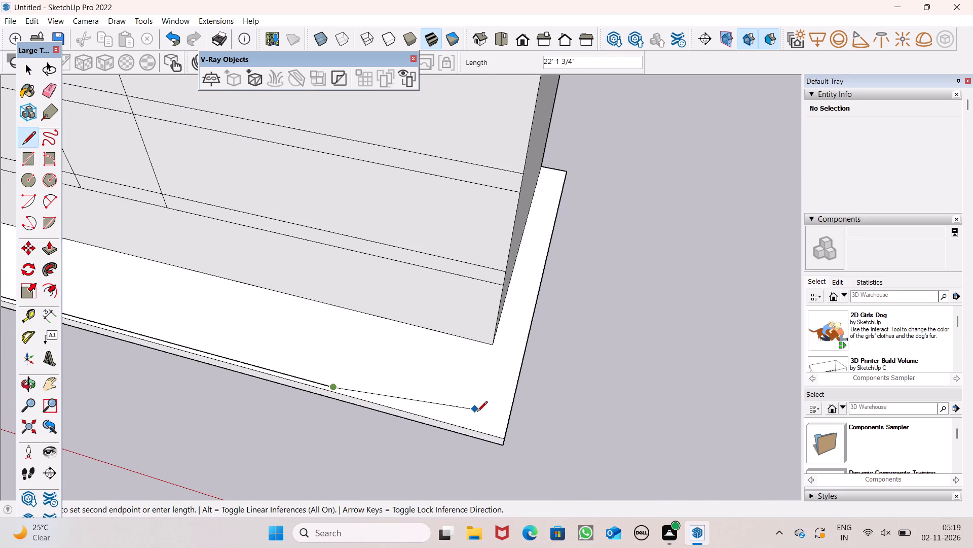
pyautogui.click(501, 431)
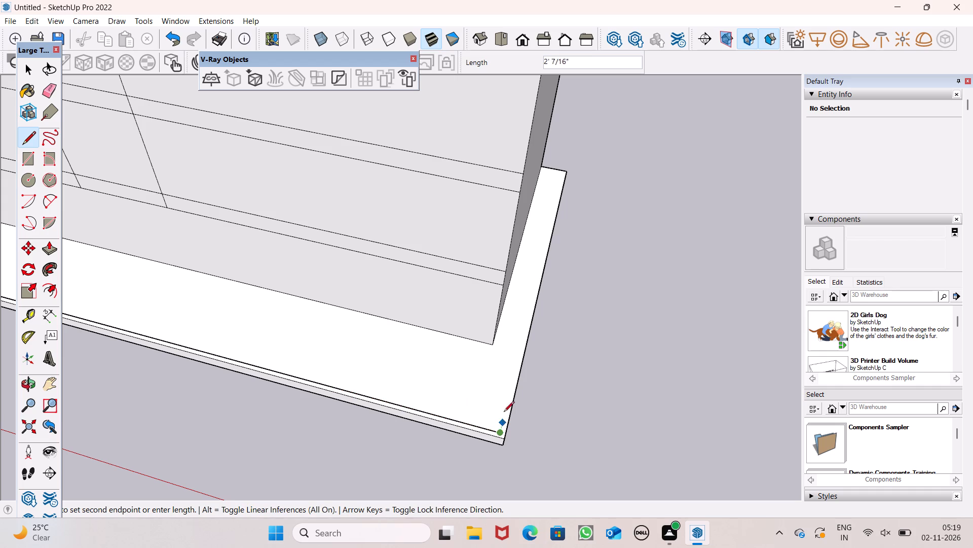
# Draw an inset border line about 62' long on the slab's top along its extended end.
pyautogui.moveTo(525, 297); pyautogui.dragTo(394, 282, button='middle')
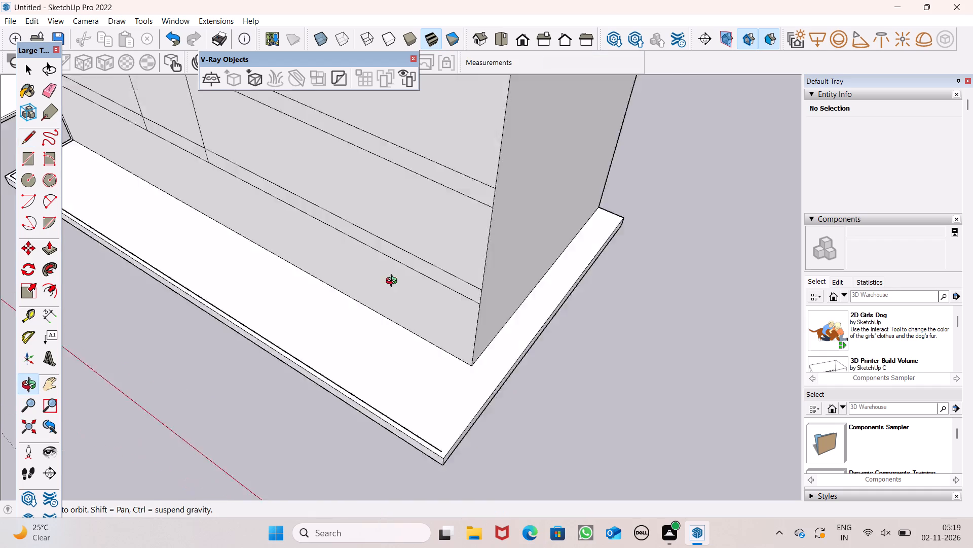
pyautogui.moveTo(394, 282); pyautogui.dragTo(356, 281, button='middle')
pyautogui.scroll(1, 660, 267)
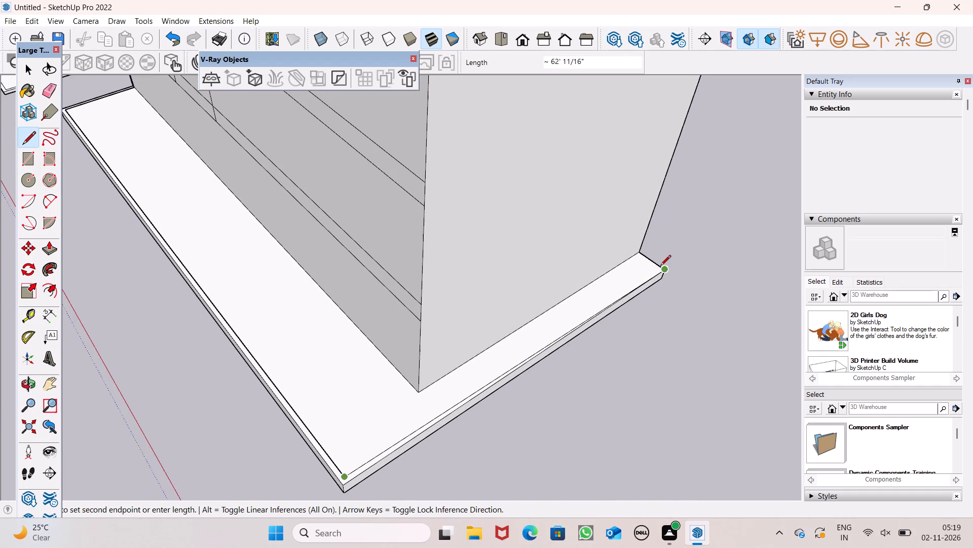
pyautogui.scroll(1, 660, 266)
pyautogui.click(655, 266)
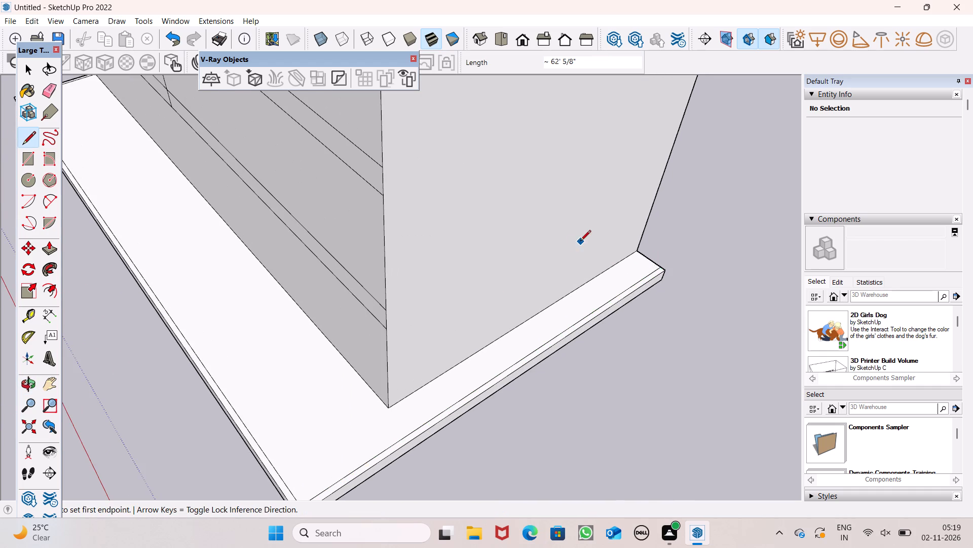
pyautogui.scroll(-4, 573, 243)
pyautogui.moveTo(632, 311); pyautogui.dragTo(319, 311, button='middle')
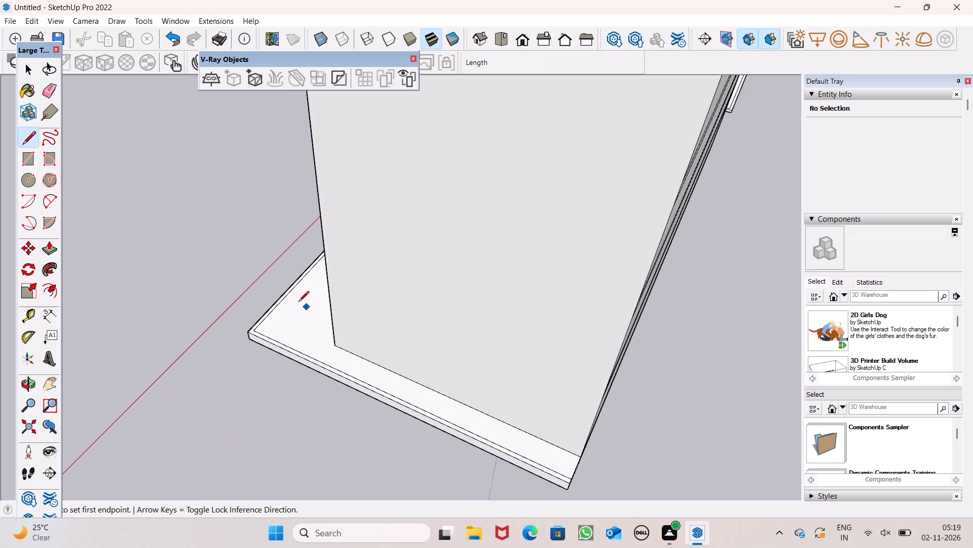
pyautogui.press('space')
# Pull the slab's long edge face flush with the tower's banded side outward by about 8' 1".
pyautogui.scroll(-5, 230, 187)
pyautogui.moveTo(323, 243); pyautogui.dragTo(265, 202, button='middle')
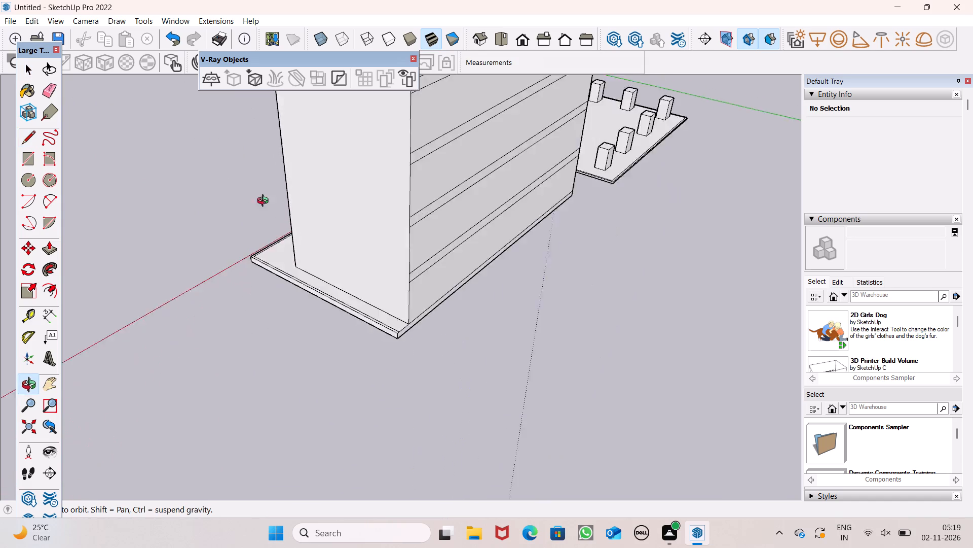
pyautogui.moveTo(265, 202); pyautogui.dragTo(183, 202, button='middle')
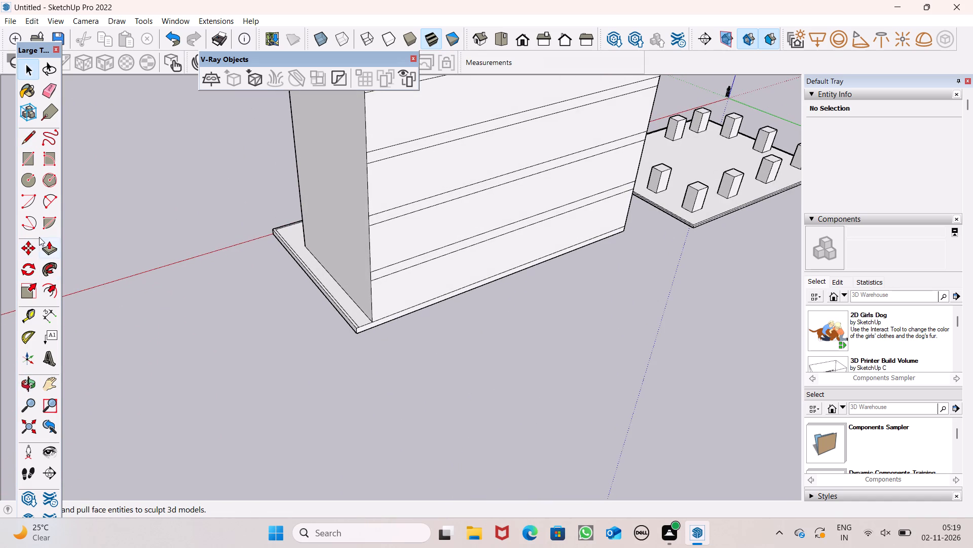
pyautogui.click(44, 248)
pyautogui.scroll(4, 390, 305)
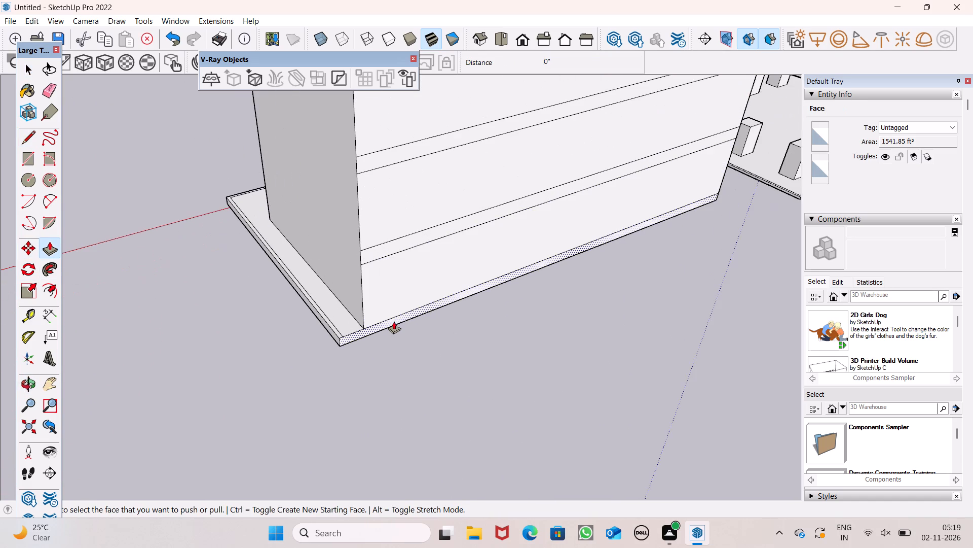
pyautogui.moveTo(397, 320); pyautogui.dragTo(417, 338)
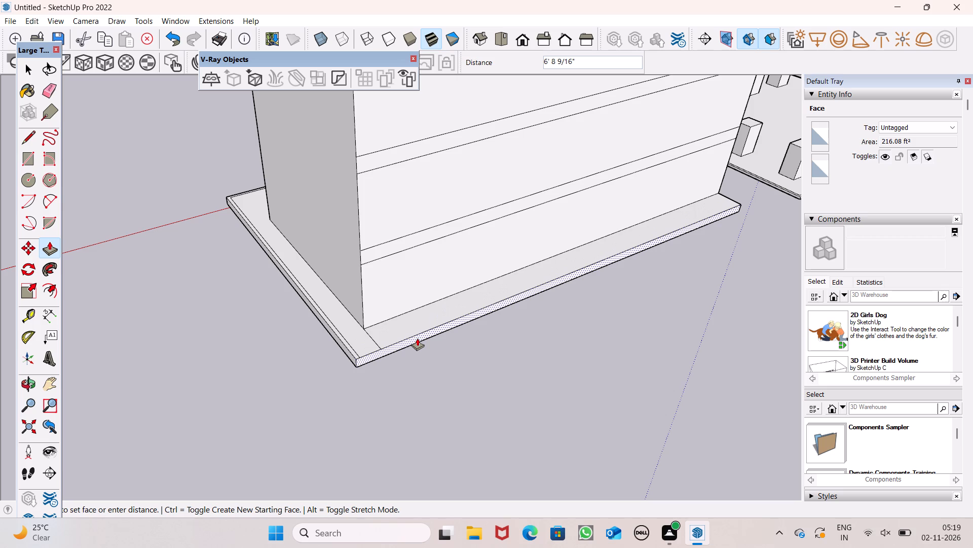
pyautogui.moveTo(417, 338); pyautogui.dragTo(421, 341)
pyautogui.scroll(-4, 431, 342)
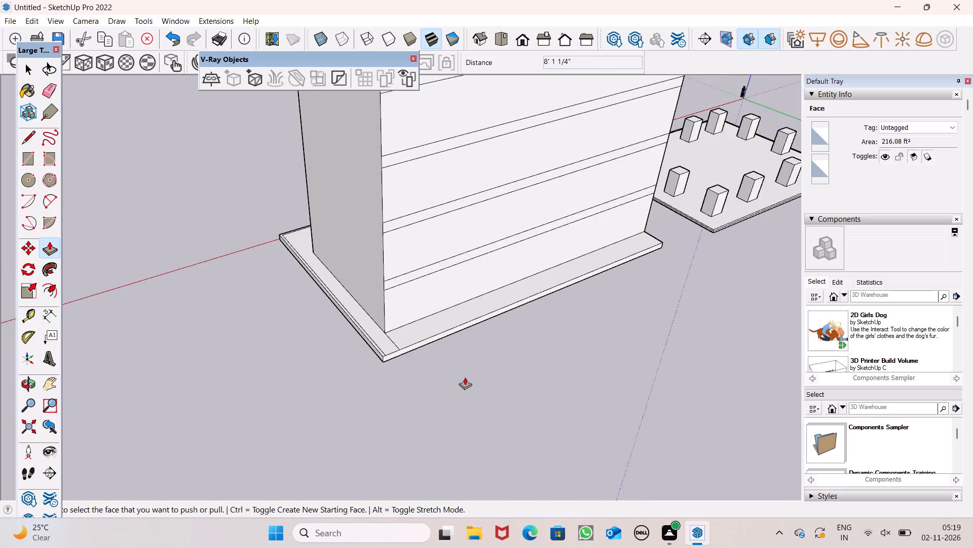
# Draw an inset border line about 108' long on the slab's top along the newly extended long edge.
pyautogui.moveTo(465, 377); pyautogui.dragTo(426, 439, button='middle')
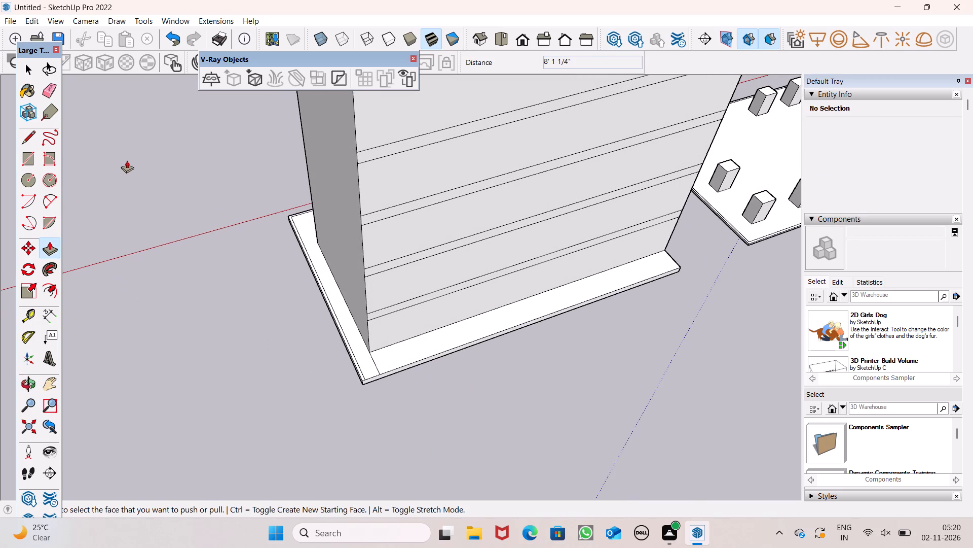
pyautogui.click(22, 137)
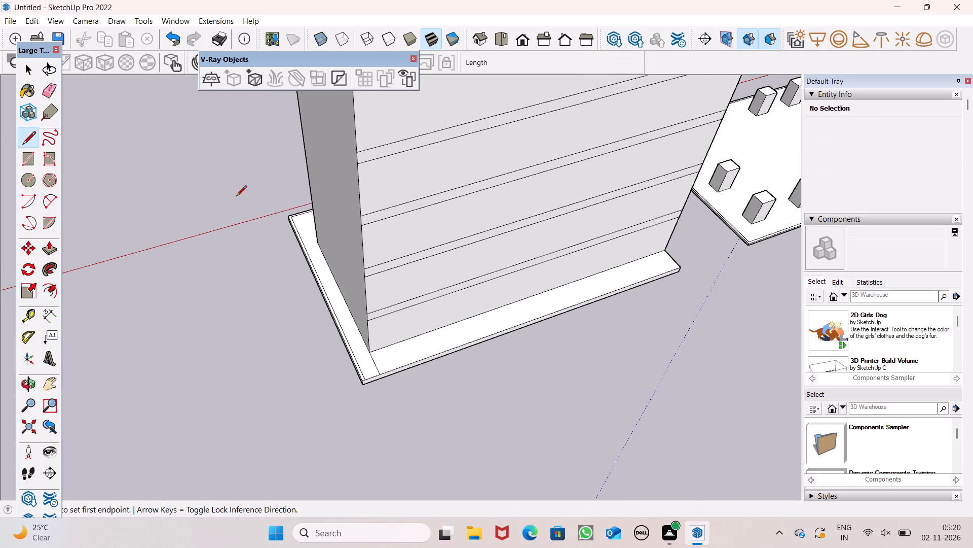
pyautogui.scroll(-3, 465, 260)
pyautogui.scroll(10, 410, 353)
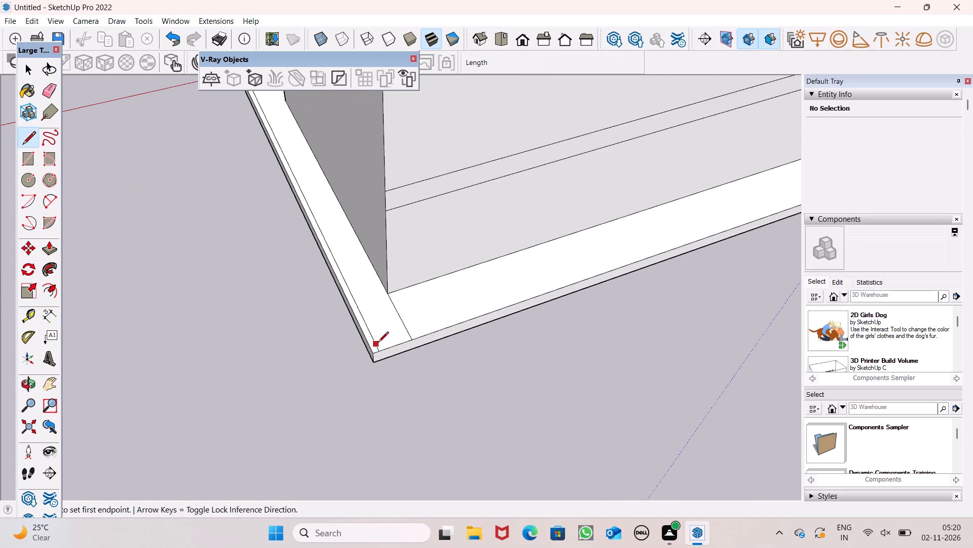
pyautogui.scroll(8, 372, 339)
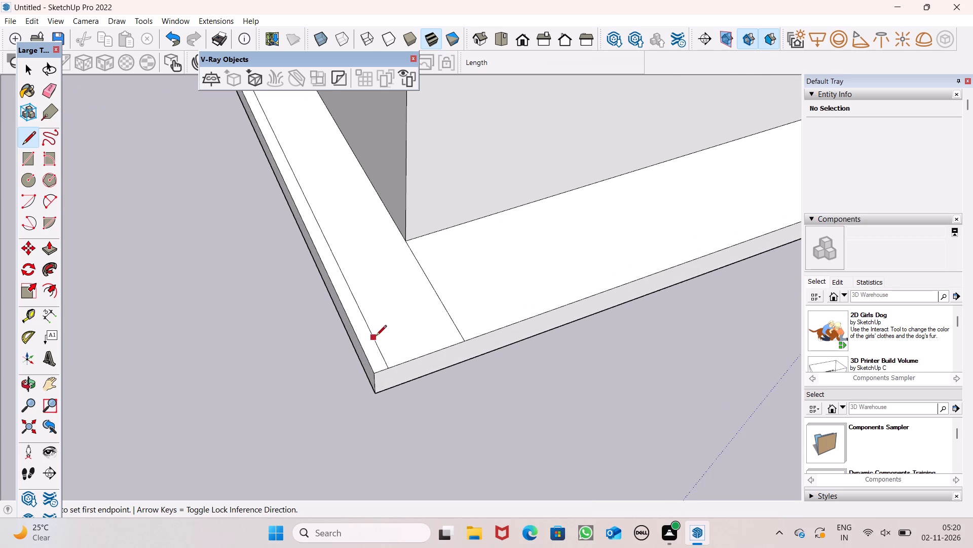
pyautogui.click(370, 364)
pyautogui.scroll(-6, 361, 326)
pyautogui.scroll(-12, 429, 313)
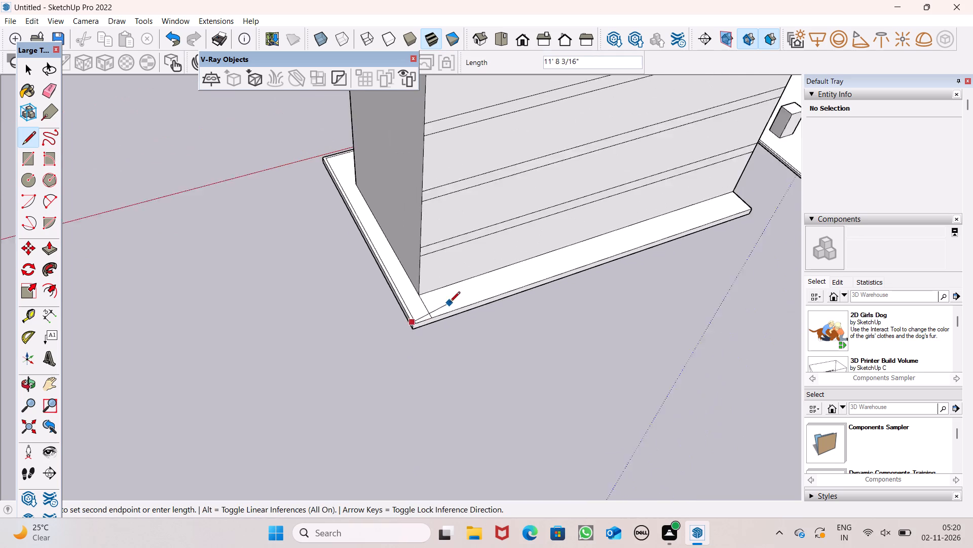
pyautogui.scroll(6, 569, 268)
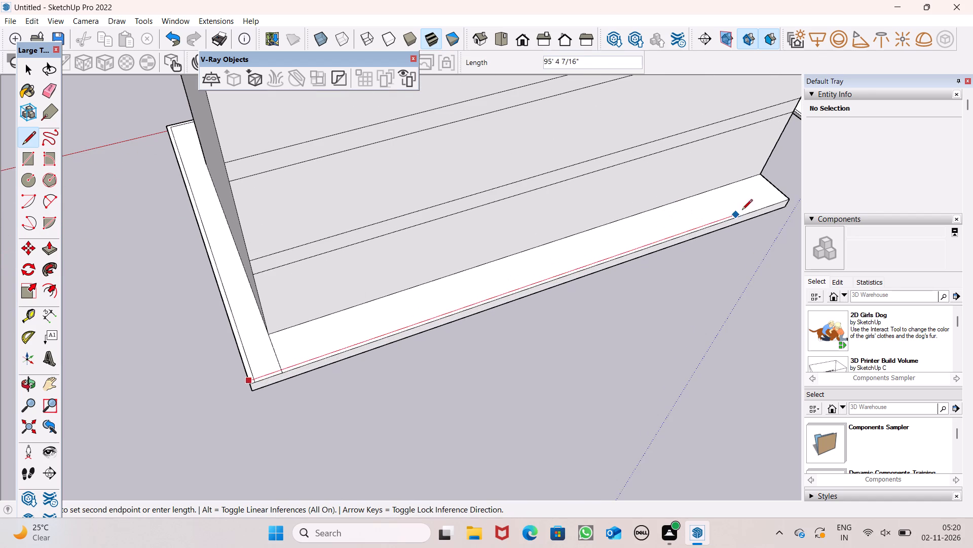
pyautogui.scroll(3, 784, 197)
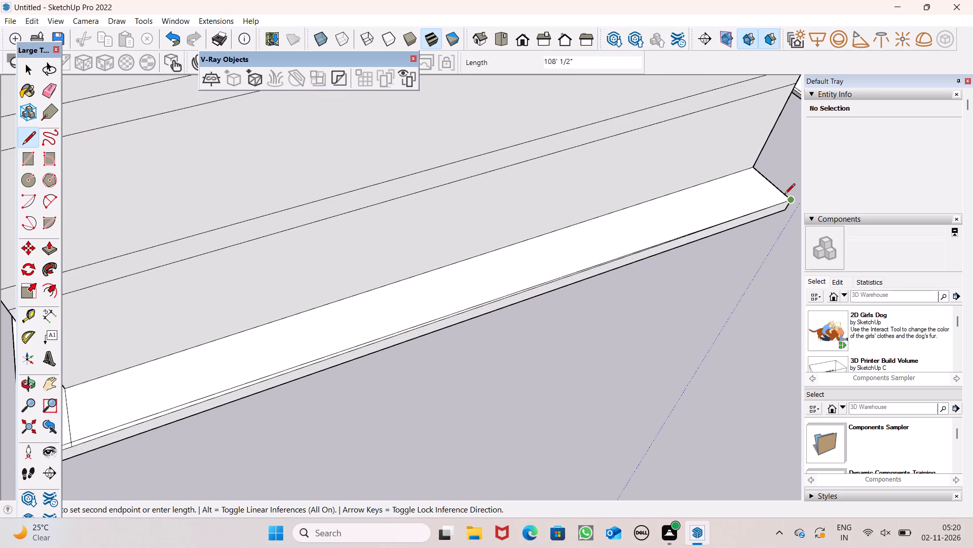
pyautogui.scroll(6, 779, 192)
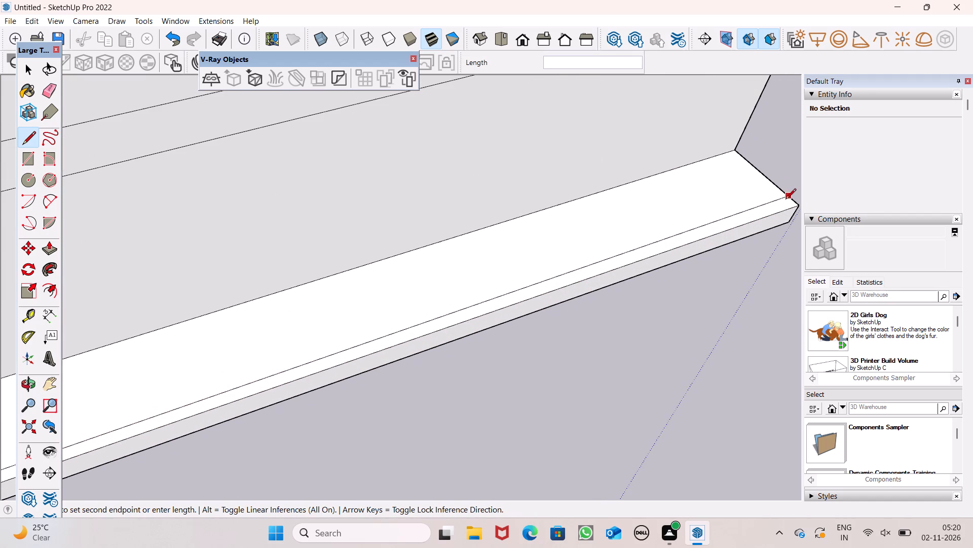
pyautogui.click(788, 201)
pyautogui.scroll(-6, 697, 183)
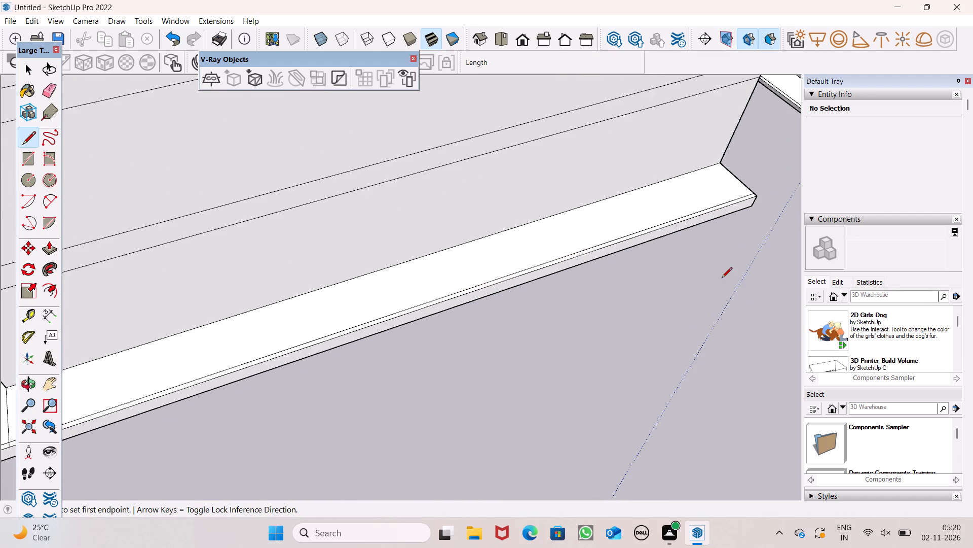
pyautogui.scroll(-7, 724, 279)
pyautogui.moveTo(537, 362); pyautogui.dragTo(376, 405, button='middle')
pyautogui.press('space')
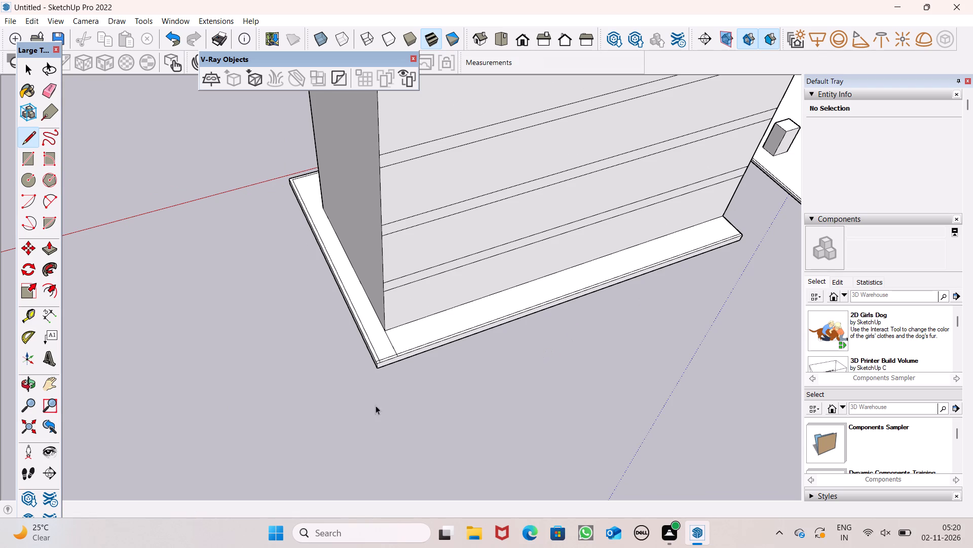
# Erase the surplus seam line crossing the slab's top and the short border stub at its extended corner.
pyautogui.moveTo(376, 405); pyautogui.dragTo(257, 365, button='middle')
pyautogui.scroll(1, 261, 371)
pyautogui.moveTo(42, 91); pyautogui.dragTo(50, 89)
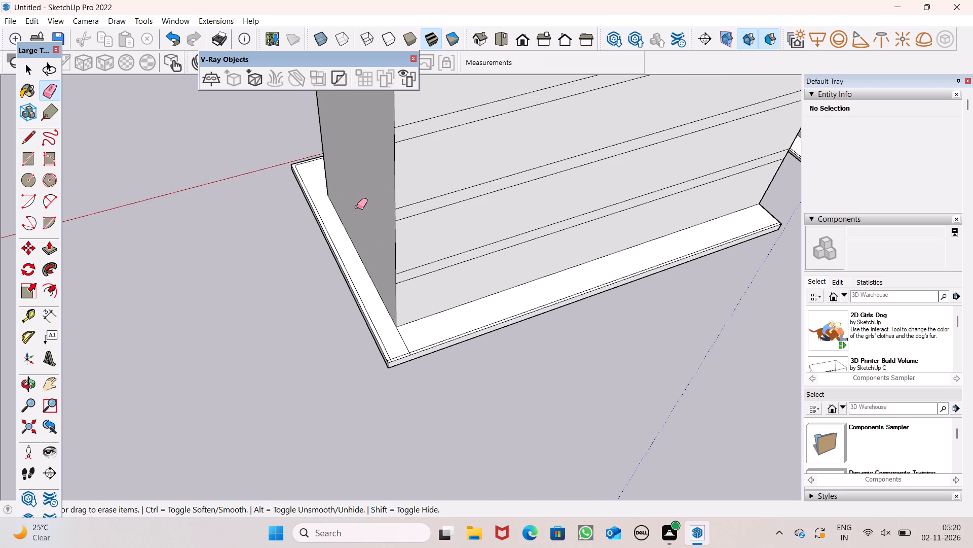
pyautogui.scroll(7, 371, 316)
pyautogui.scroll(13, 443, 398)
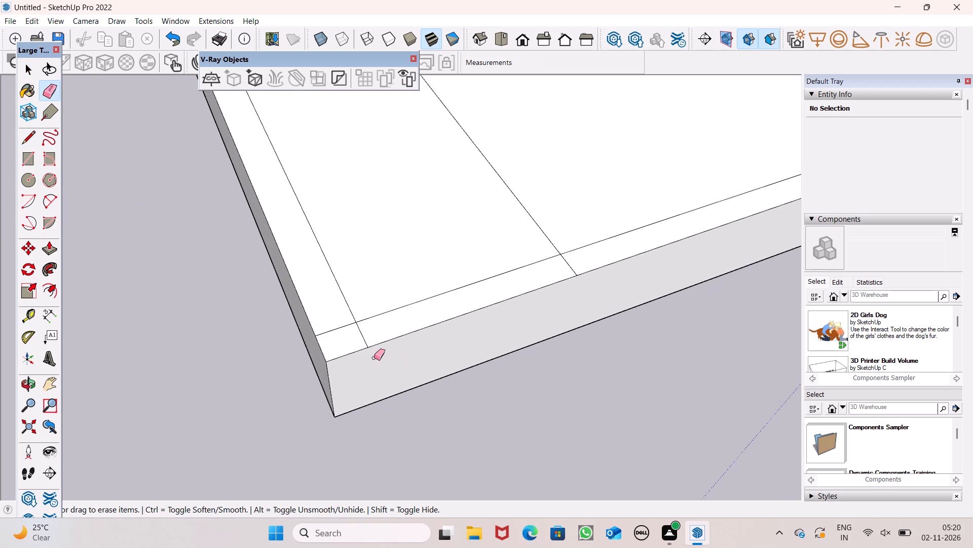
pyautogui.moveTo(361, 336); pyautogui.dragTo(371, 326)
pyautogui.moveTo(581, 265); pyautogui.dragTo(565, 267)
pyautogui.moveTo(538, 206); pyautogui.dragTo(524, 213)
pyautogui.scroll(-4, 531, 215)
pyautogui.moveTo(630, 299); pyautogui.dragTo(499, 364, button='middle')
# Move the long inset border line on the slab's extended long edge slightly inward toward the tower.
pyautogui.press('space')
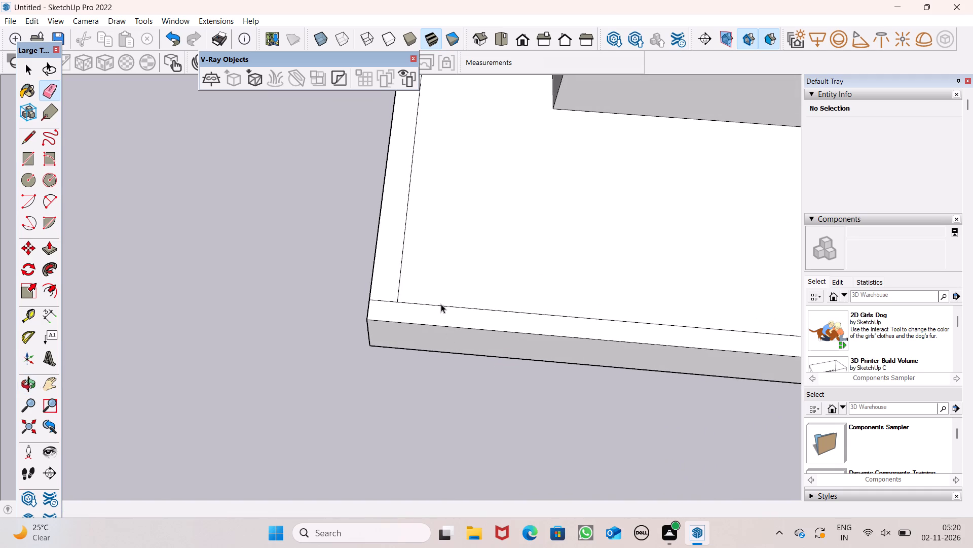
pyautogui.click(440, 304)
pyautogui.press('m')
pyautogui.press('Return')
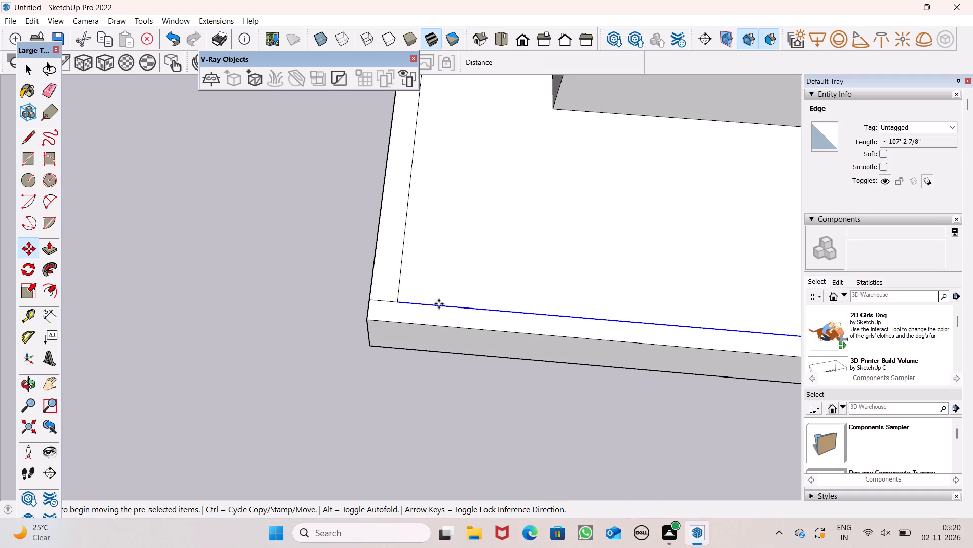
pyautogui.moveTo(435, 305); pyautogui.dragTo(434, 295)
pyautogui.scroll(-5, 336, 310)
pyautogui.press('space')
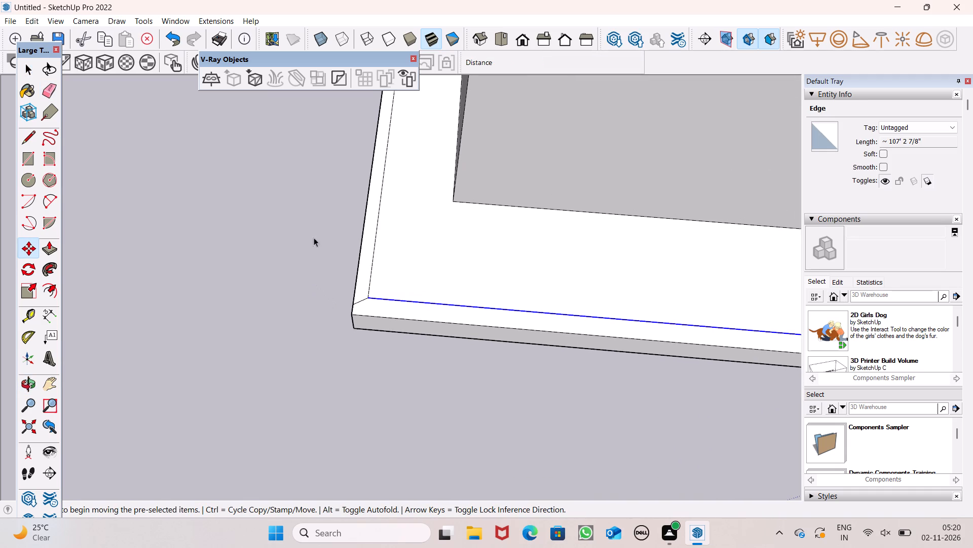
pyautogui.click(314, 207)
# Erase the short slanted line joining the inset border's corner to the slab's outer edge.
pyautogui.scroll(-7, 315, 206)
pyautogui.moveTo(354, 293); pyautogui.dragTo(420, 320, button='middle')
pyautogui.scroll(1, 421, 317)
pyautogui.scroll(-13, 292, 272)
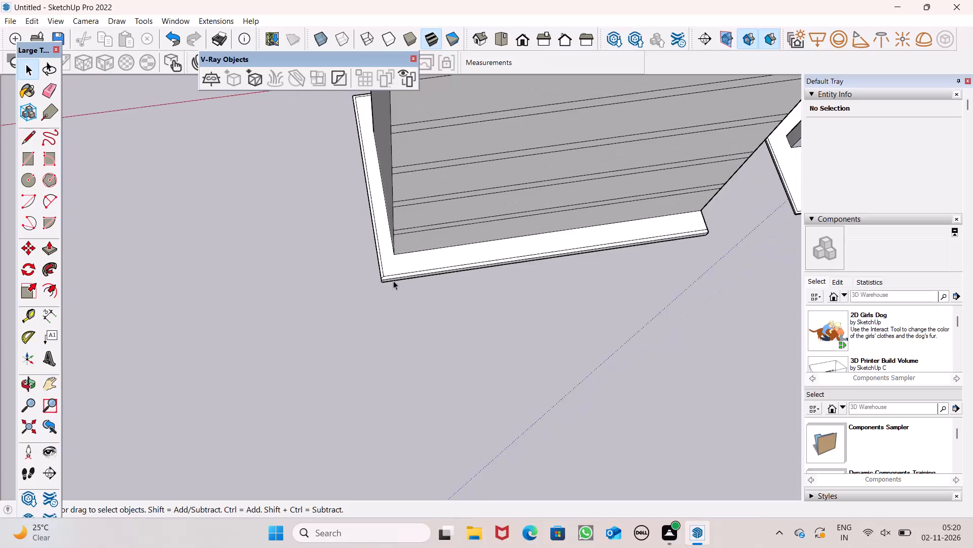
pyautogui.scroll(-2, 393, 281)
pyautogui.moveTo(710, 296); pyautogui.dragTo(717, 270, button='middle')
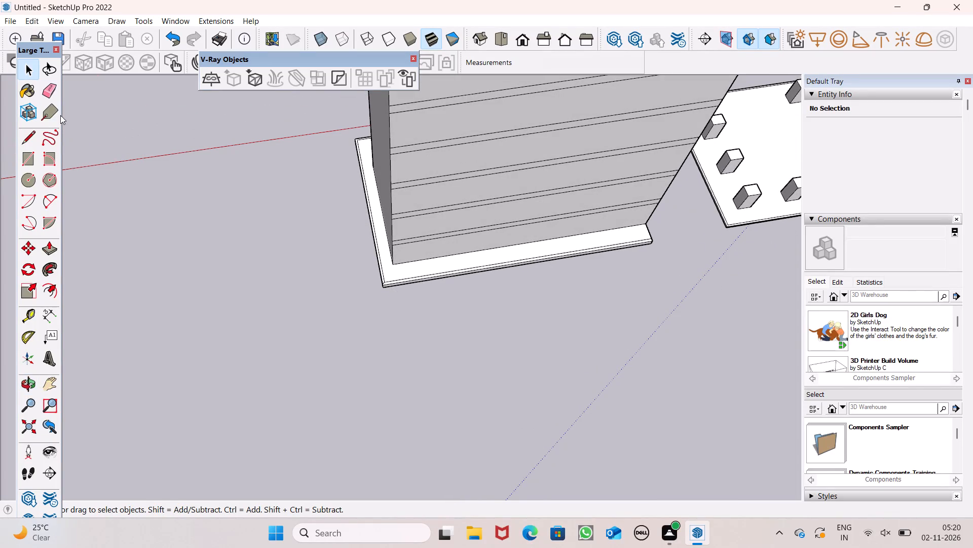
pyautogui.click(43, 93)
pyautogui.scroll(7, 408, 315)
pyautogui.scroll(8, 331, 229)
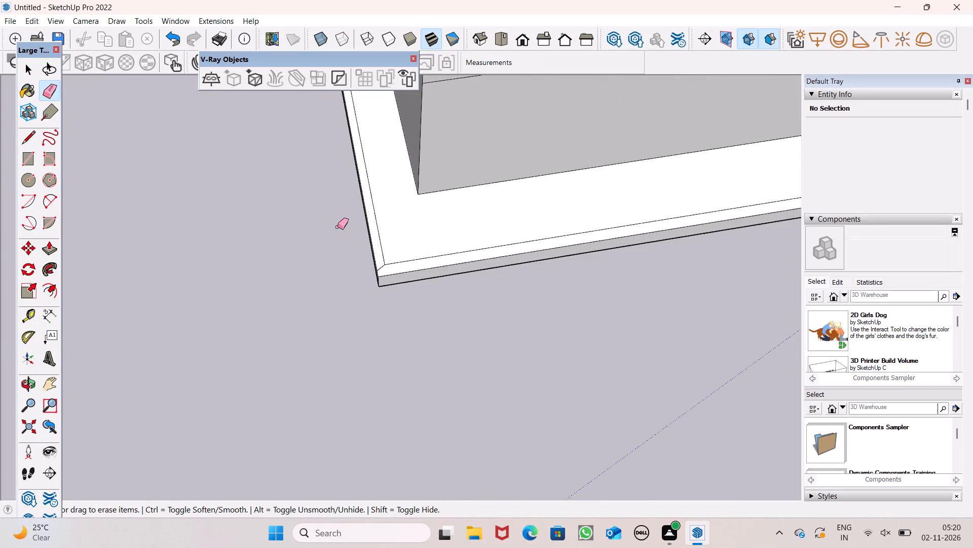
pyautogui.scroll(8, 370, 243)
pyautogui.moveTo(399, 286); pyautogui.dragTo(401, 293)
pyautogui.scroll(-5, 352, 270)
pyautogui.moveTo(369, 333); pyautogui.dragTo(385, 286, button='middle')
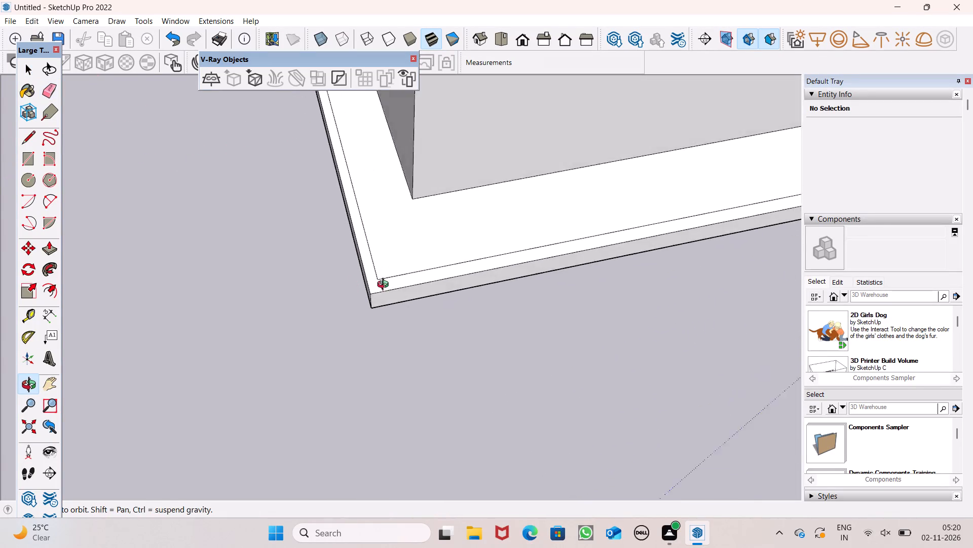
pyautogui.moveTo(385, 286); pyautogui.dragTo(340, 264, button='middle')
# Pull the slab's short end face on the columned-base side outward, and undo the extra pull made after it.
pyautogui.scroll(-14, 306, 222)
pyautogui.scroll(-6, 245, 215)
pyautogui.moveTo(558, 258); pyautogui.dragTo(533, 248, button='middle')
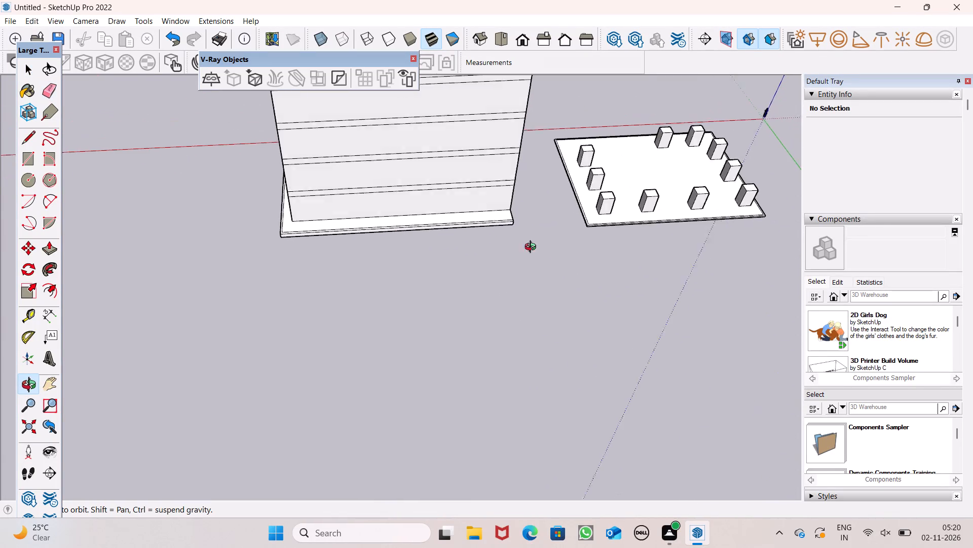
pyautogui.moveTo(533, 248); pyautogui.dragTo(185, 192, button='middle')
pyautogui.scroll(7, 599, 347)
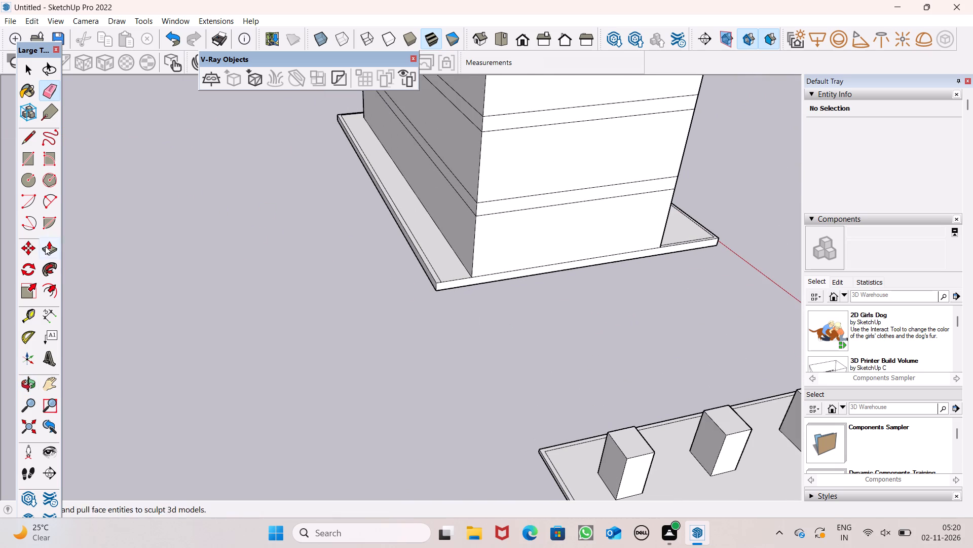
pyautogui.click(48, 244)
pyautogui.scroll(-3, 314, 240)
pyautogui.moveTo(376, 282); pyautogui.dragTo(390, 344, button='middle')
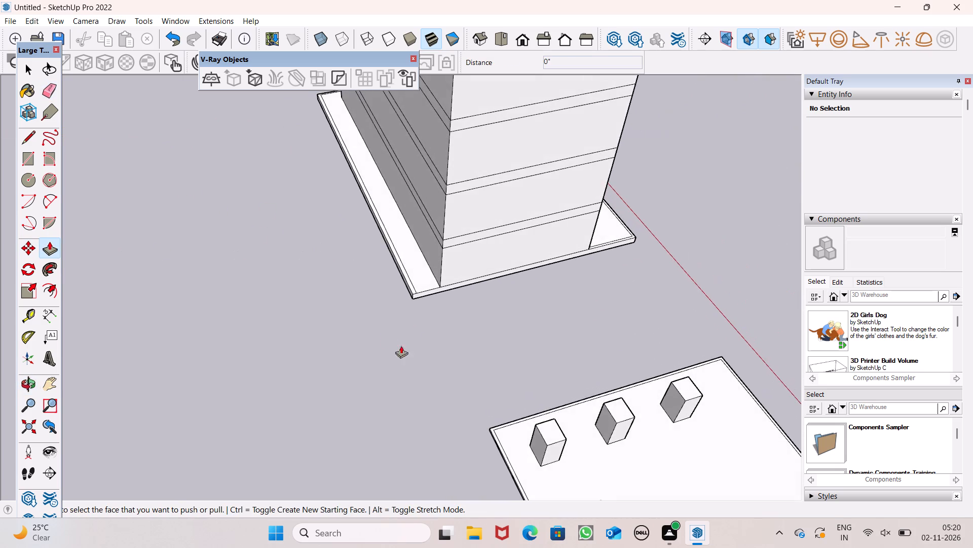
pyautogui.scroll(4, 439, 313)
pyautogui.moveTo(433, 284); pyautogui.dragTo(444, 306)
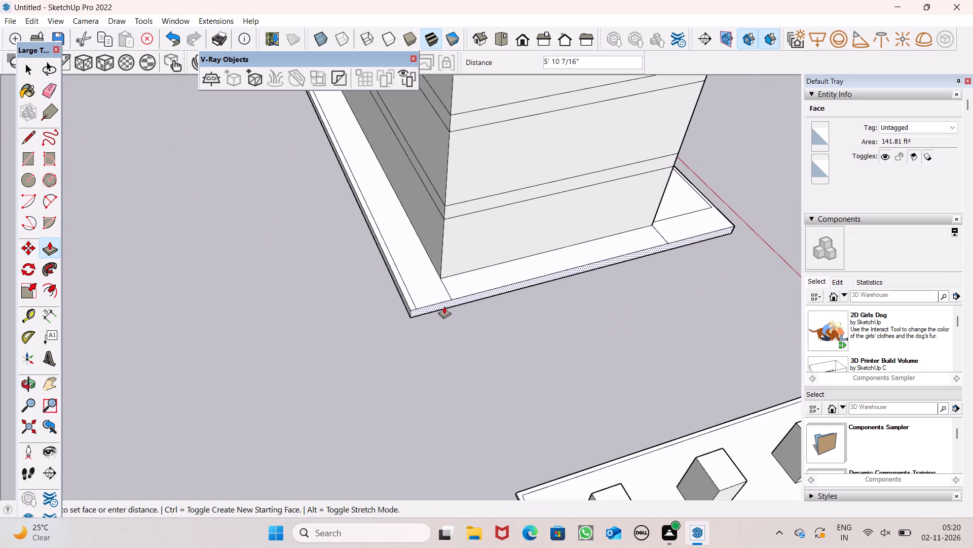
pyautogui.moveTo(444, 306); pyautogui.dragTo(449, 324)
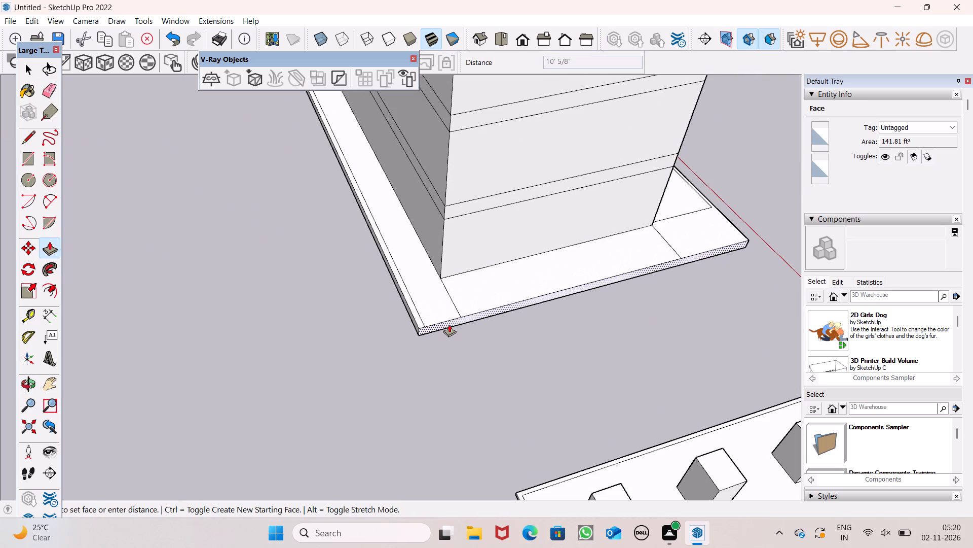
pyautogui.moveTo(449, 324); pyautogui.dragTo(450, 313)
pyautogui.click(451, 313)
pyautogui.moveTo(451, 309); pyautogui.dragTo(451, 303)
pyautogui.click(451, 303)
pyautogui.moveTo(509, 336); pyautogui.dragTo(508, 344, button='middle')
pyautogui.scroll(1, 508, 344)
pyautogui.hotkey('ctrl', 'z')
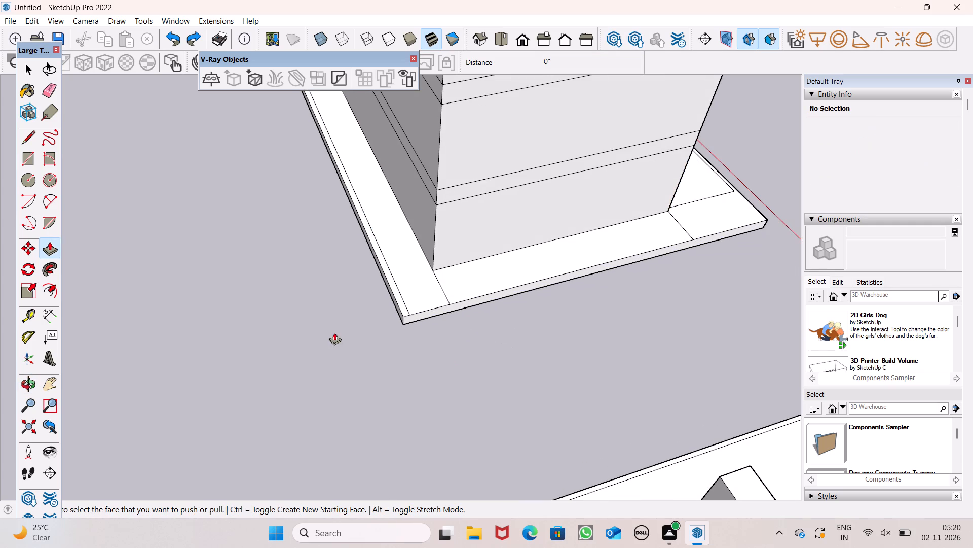
pyautogui.scroll(-3, 323, 334)
# Draw an inset border line about 70' 11" long across the slab's top along the newly extended end.
pyautogui.click(30, 137)
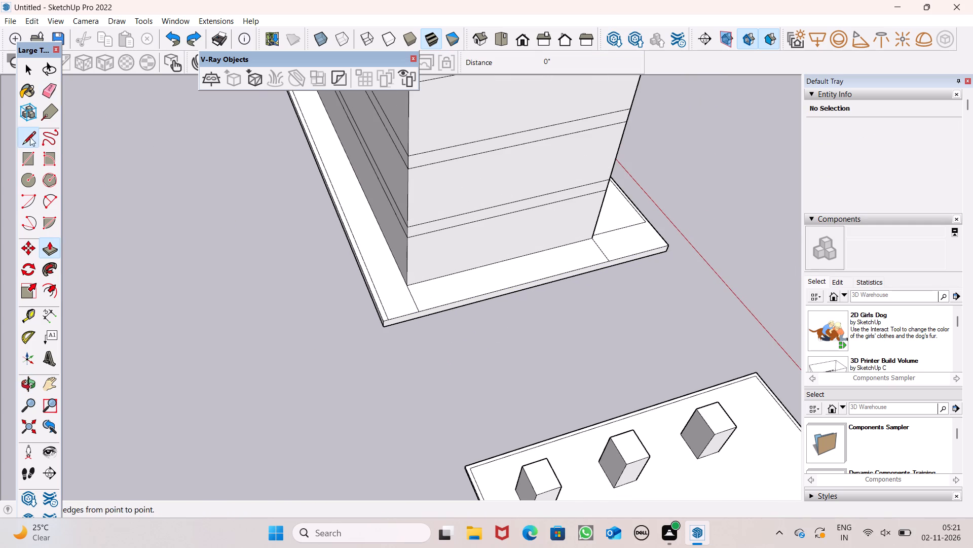
pyautogui.moveTo(511, 151); pyautogui.dragTo(450, 196, button='middle')
pyautogui.scroll(7, 419, 335)
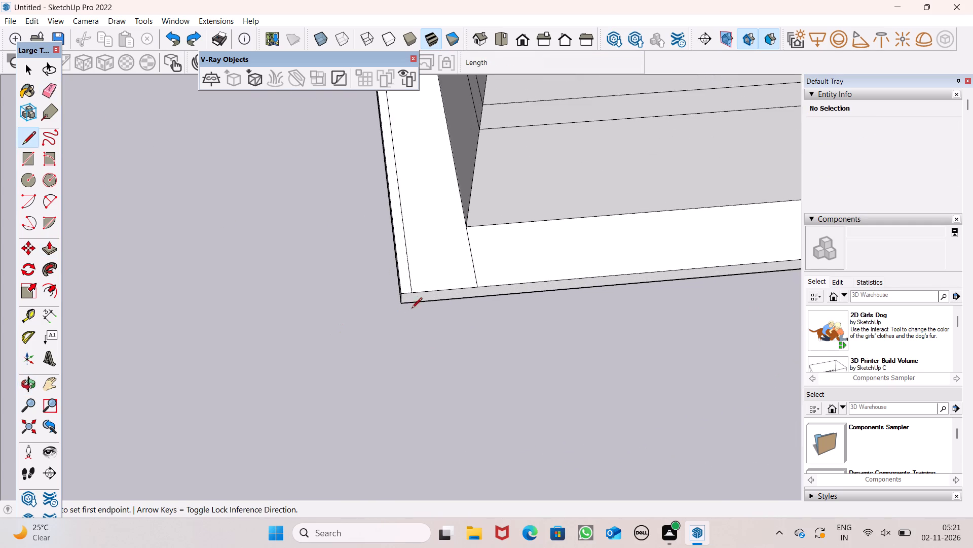
pyautogui.scroll(13, 414, 295)
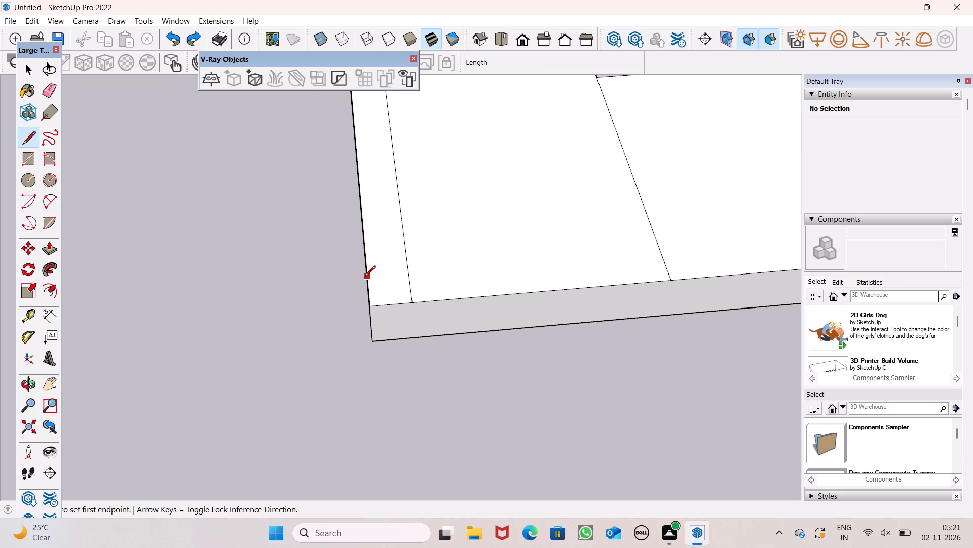
pyautogui.click(364, 274)
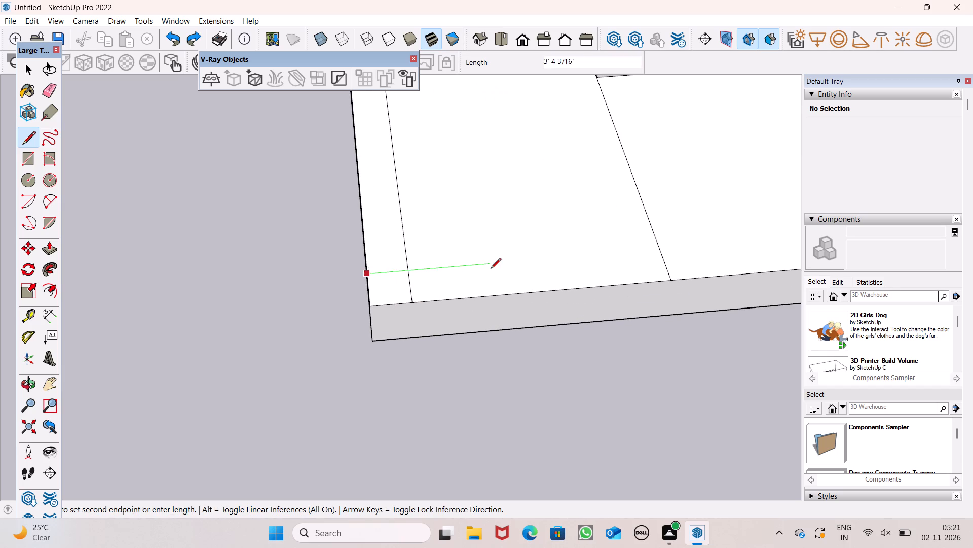
pyautogui.scroll(-7, 491, 269)
pyautogui.scroll(-7, 408, 243)
pyautogui.scroll(-4, 570, 248)
pyautogui.scroll(-6, 446, 212)
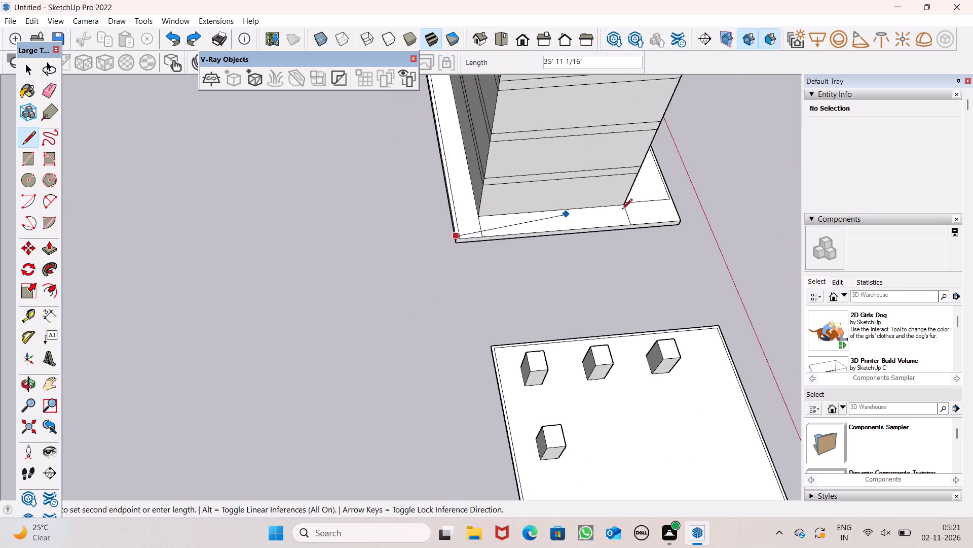
pyautogui.scroll(7, 647, 209)
pyautogui.scroll(5, 696, 214)
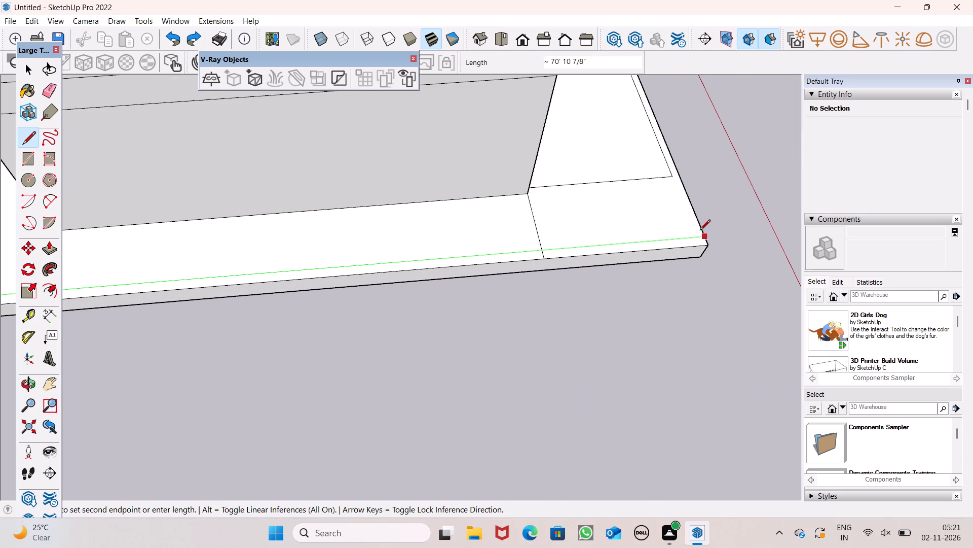
pyautogui.click(700, 231)
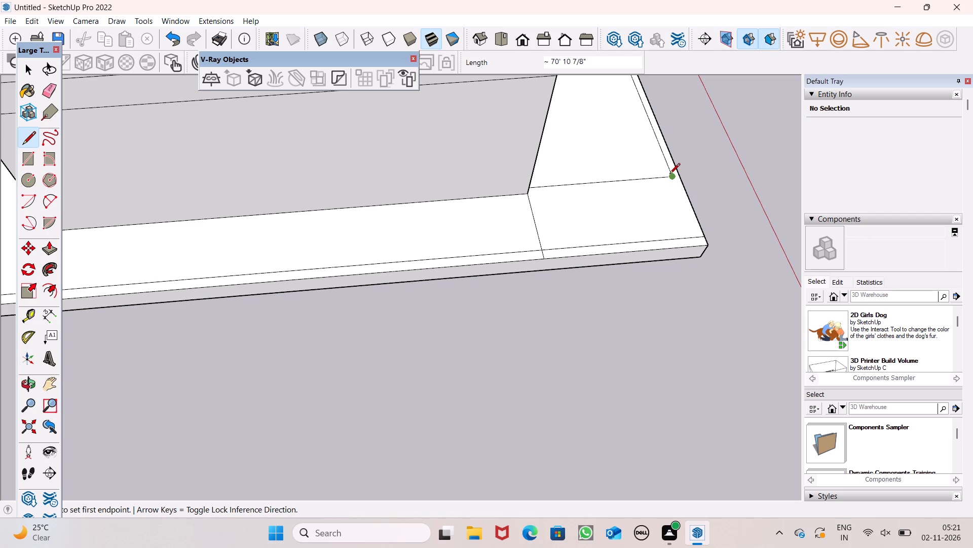
# Draw a line about 8' 9" long continuing the side inset border from its broken end to the slab's extended edge.
pyautogui.click(669, 175)
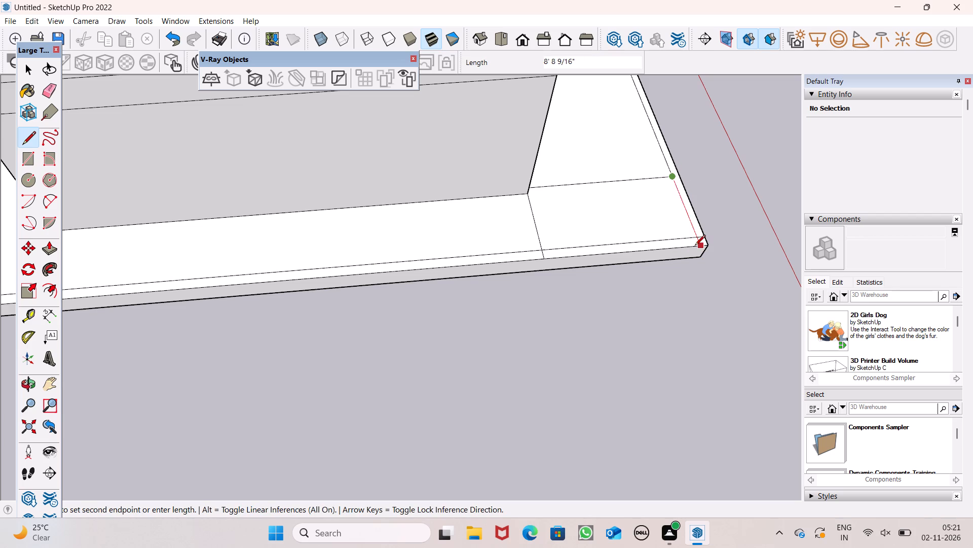
pyautogui.click(695, 246)
pyautogui.scroll(-14, 643, 226)
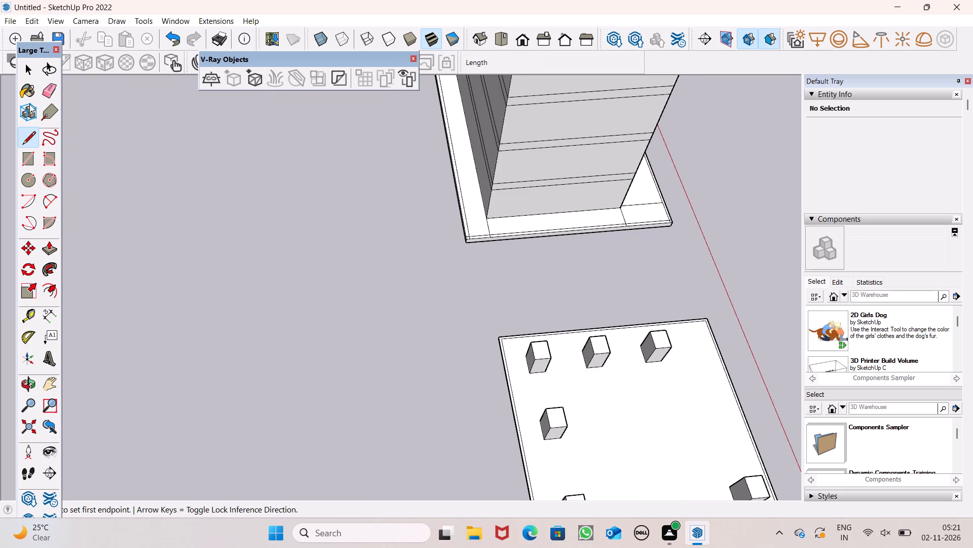
# Erase the three surplus seam lines running from the tower's corners across the slab's extended end.
pyautogui.click(51, 93)
pyautogui.scroll(6, 539, 178)
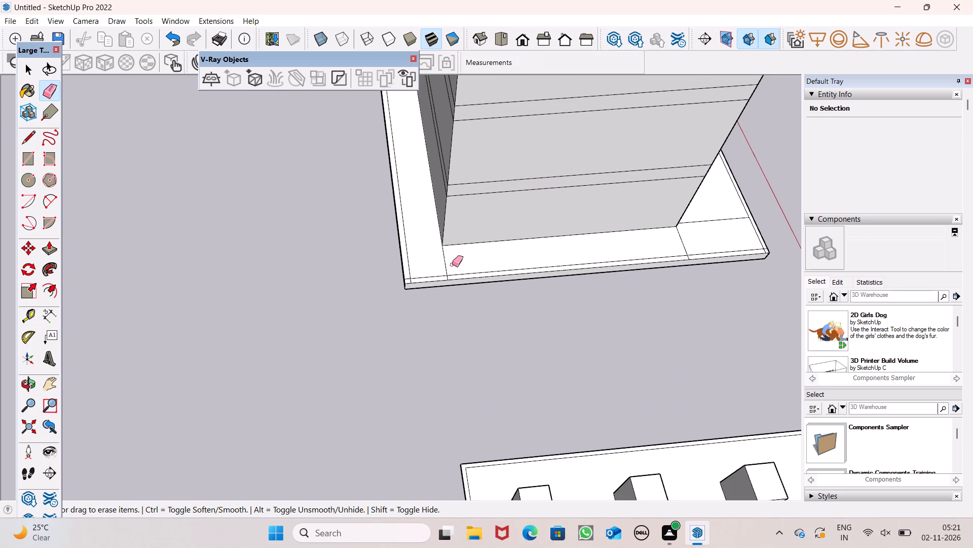
pyautogui.moveTo(450, 264); pyautogui.dragTo(442, 264)
pyautogui.moveTo(729, 215); pyautogui.dragTo(691, 246)
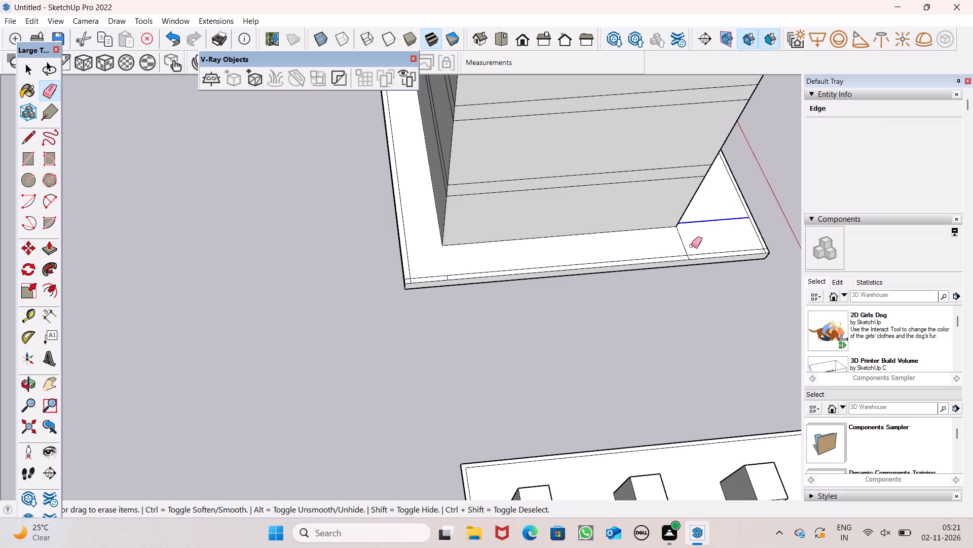
pyautogui.moveTo(691, 246); pyautogui.dragTo(678, 250)
# Erase the overrunning border stubs at the slab's near corner and the two seam remnants within the border strip.
pyautogui.scroll(16, 384, 282)
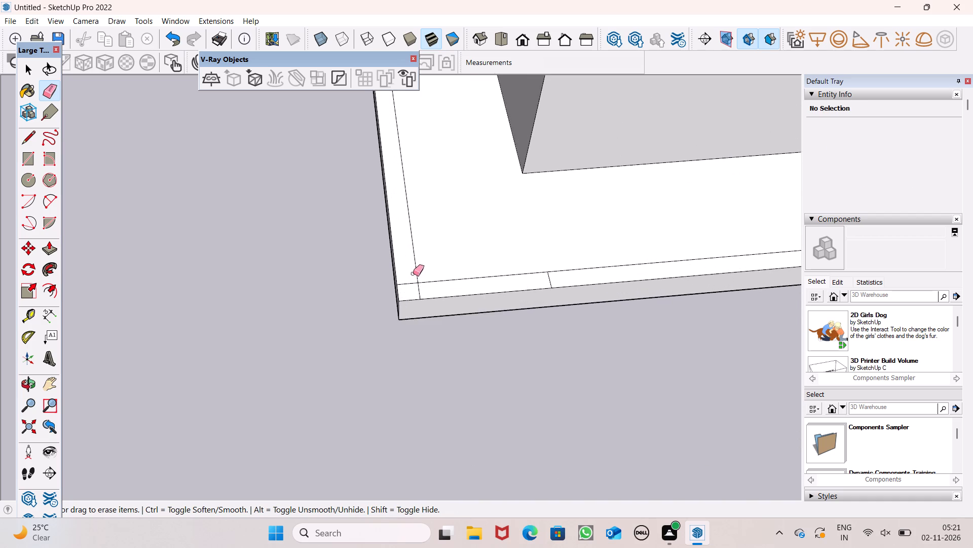
pyautogui.scroll(6, 413, 273)
pyautogui.moveTo(408, 276); pyautogui.dragTo(439, 298)
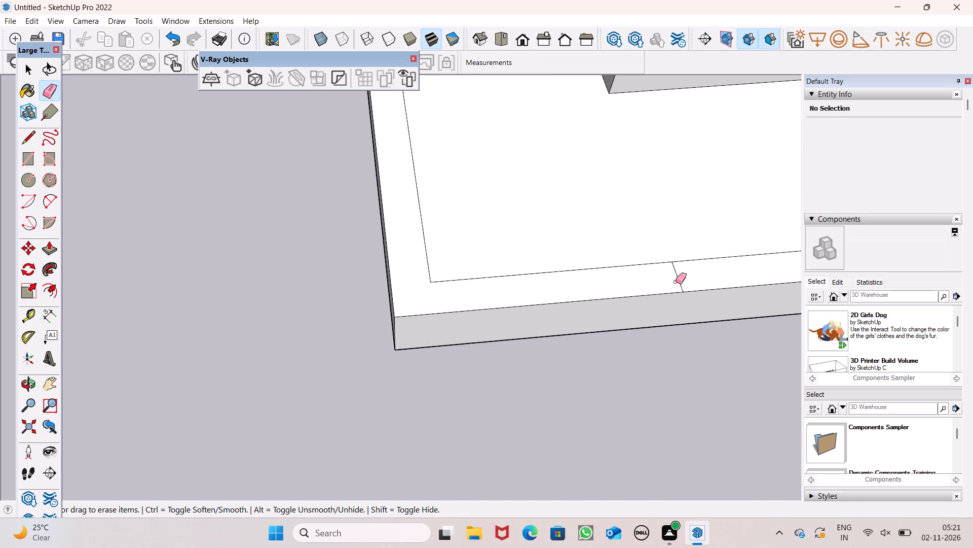
pyautogui.click(676, 282)
pyautogui.scroll(-12, 247, 240)
pyautogui.scroll(7, 637, 227)
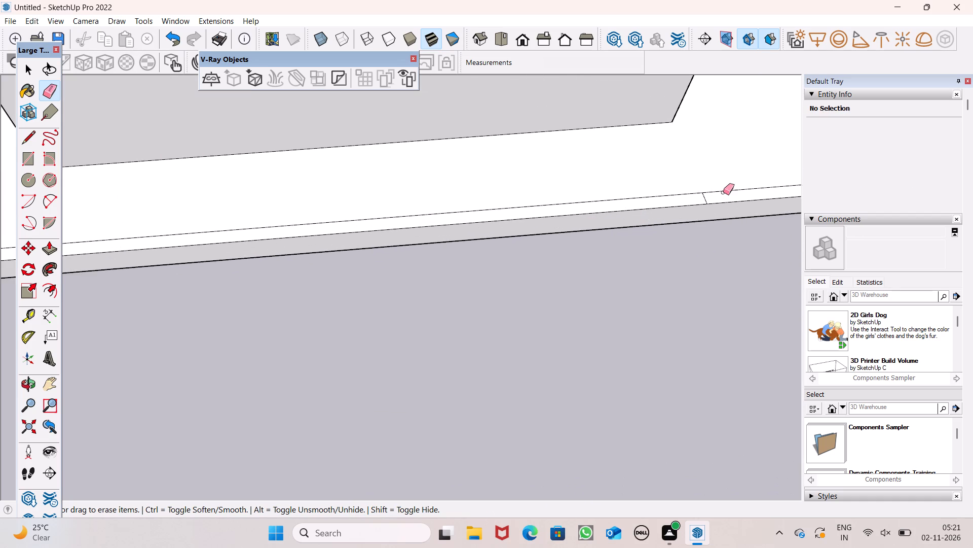
pyautogui.scroll(5, 723, 189)
pyautogui.click(695, 207)
pyautogui.scroll(-9, 503, 202)
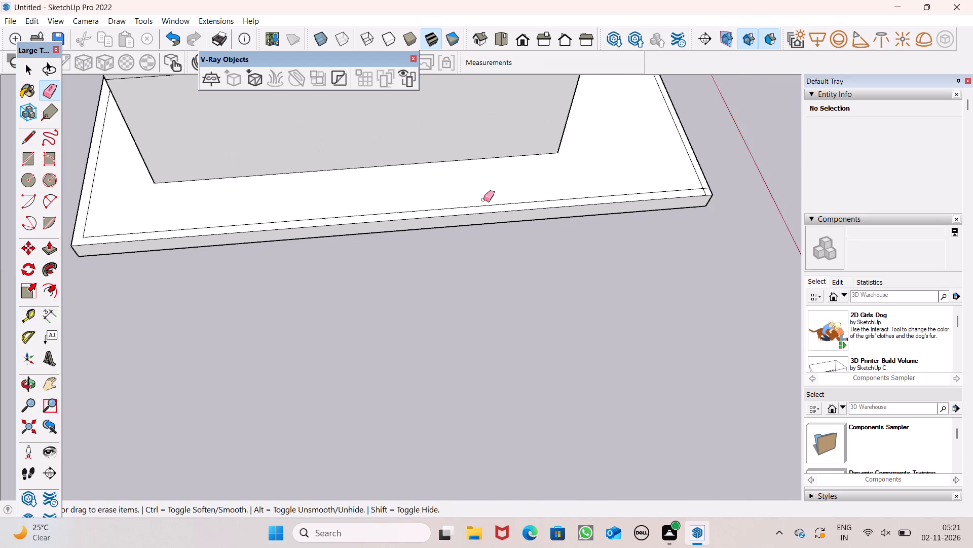
# Erase the two overrunning border stubs at the opposite corner of the slab's extended end.
pyautogui.scroll(-2, 483, 199)
pyautogui.scroll(7, 797, 159)
pyautogui.scroll(7, 731, 204)
pyautogui.scroll(4, 608, 240)
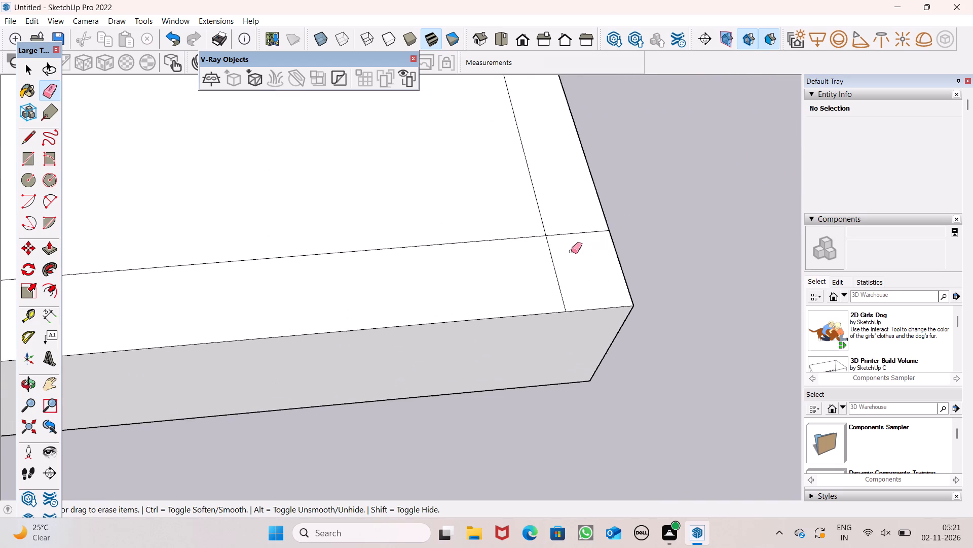
pyautogui.moveTo(565, 228); pyautogui.dragTo(541, 275)
pyautogui.scroll(-7, 565, 205)
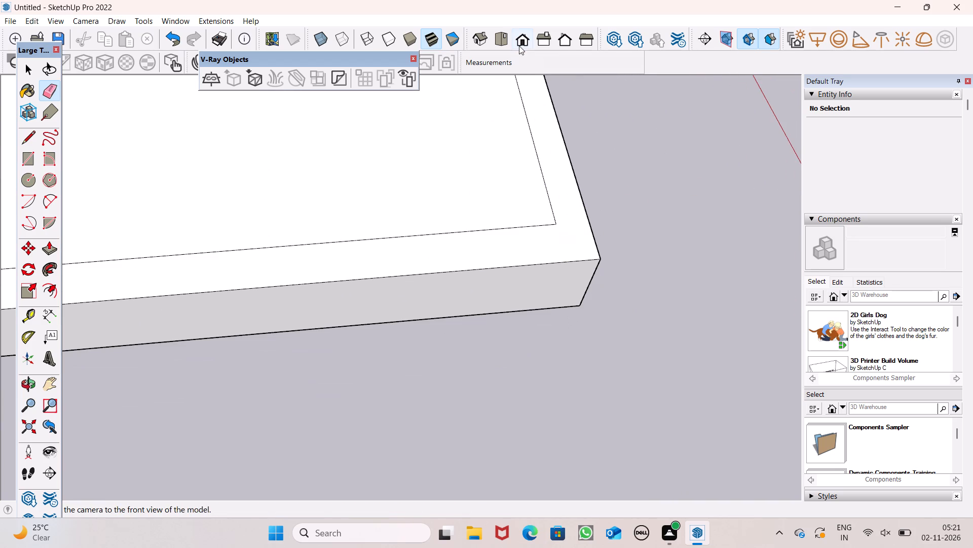
# Examine the tower, its bordered base slab and the separate columned base from the front and from above.
pyautogui.click(519, 46)
pyautogui.scroll(-3, 545, 175)
pyautogui.scroll(-4, 493, 215)
pyautogui.moveTo(531, 270); pyautogui.dragTo(545, 357, button='middle')
pyautogui.scroll(-7, 48, 220)
pyautogui.scroll(-7, 305, 258)
pyautogui.scroll(-10, 253, 243)
pyautogui.moveTo(441, 277); pyautogui.dragTo(440, 292, button='middle')
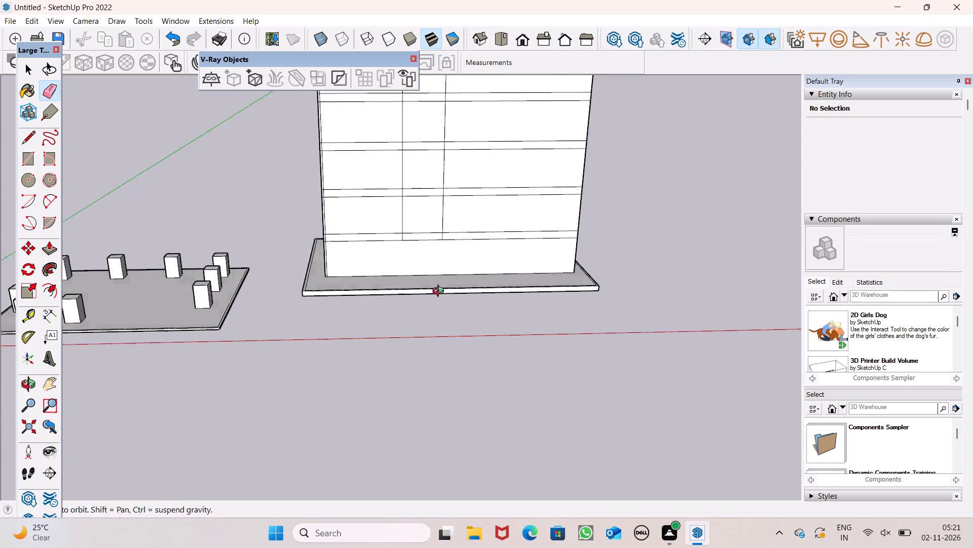
pyautogui.moveTo(440, 292); pyautogui.dragTo(426, 339, button='middle')
pyautogui.scroll(-4, 489, 315)
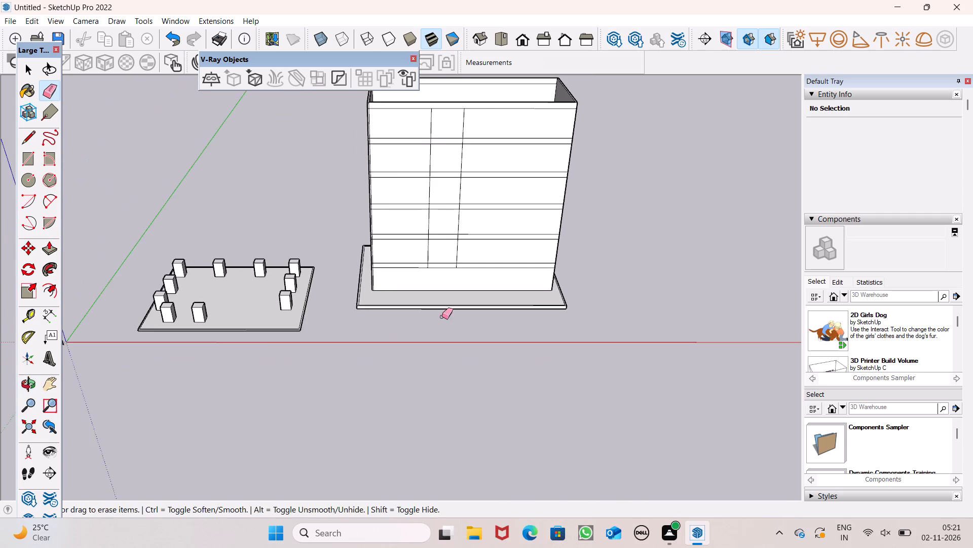
pyautogui.moveTo(612, 313); pyautogui.dragTo(825, 303, button='middle')
pyautogui.scroll(-6, 489, 182)
pyautogui.moveTo(317, 293); pyautogui.dragTo(358, 385, button='middle')
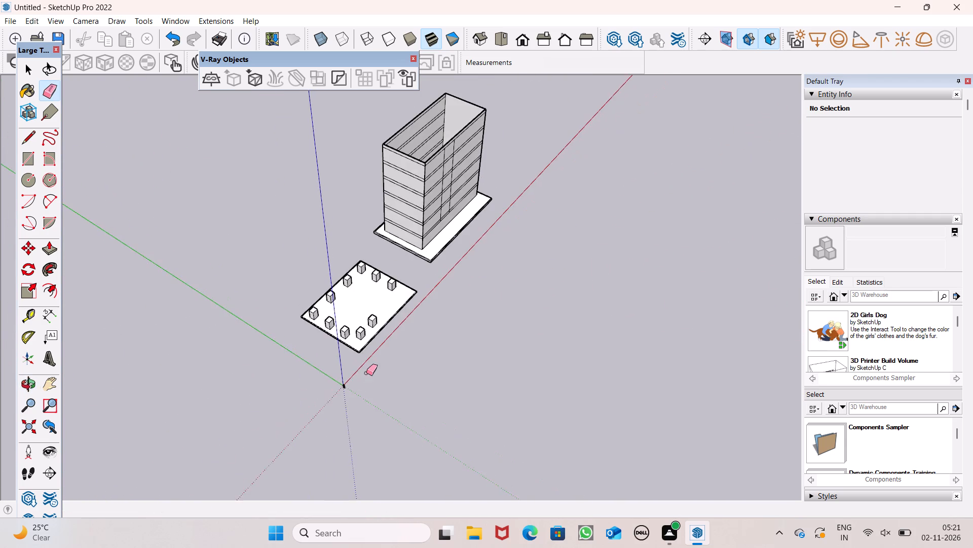
# Push/Pull the end of the tower's base slab facing the columned base outward by about 10' 10".
pyautogui.scroll(8, 575, 256)
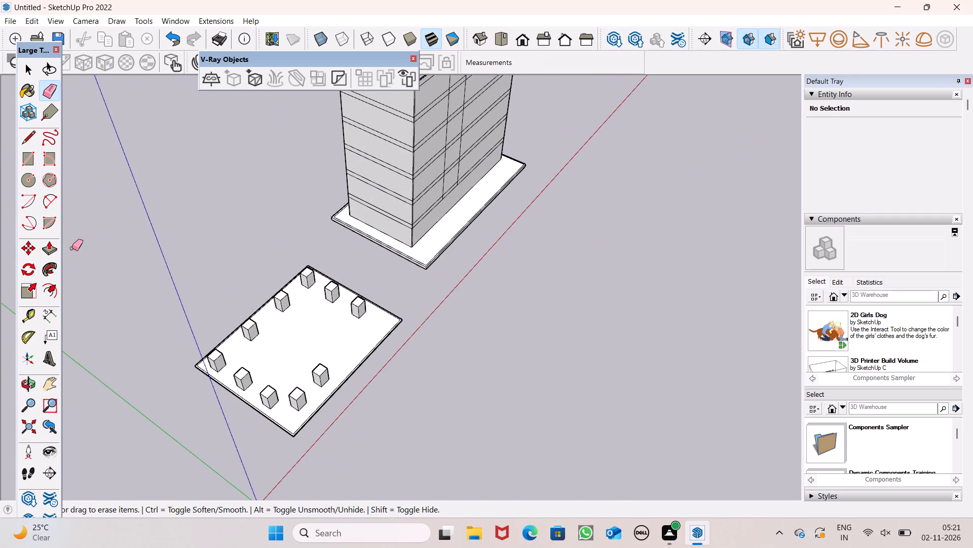
pyautogui.click(53, 255)
pyautogui.scroll(7, 342, 240)
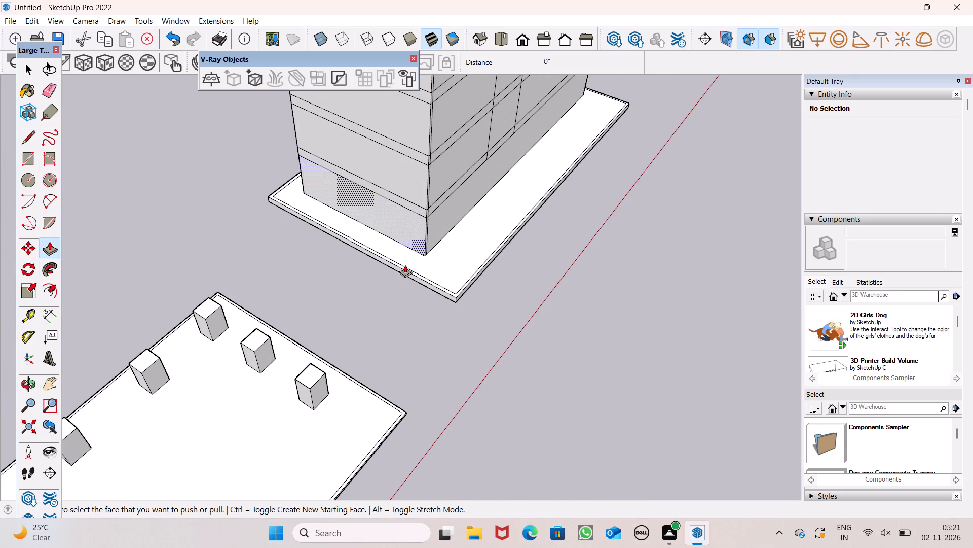
pyautogui.moveTo(402, 272); pyautogui.dragTo(384, 296)
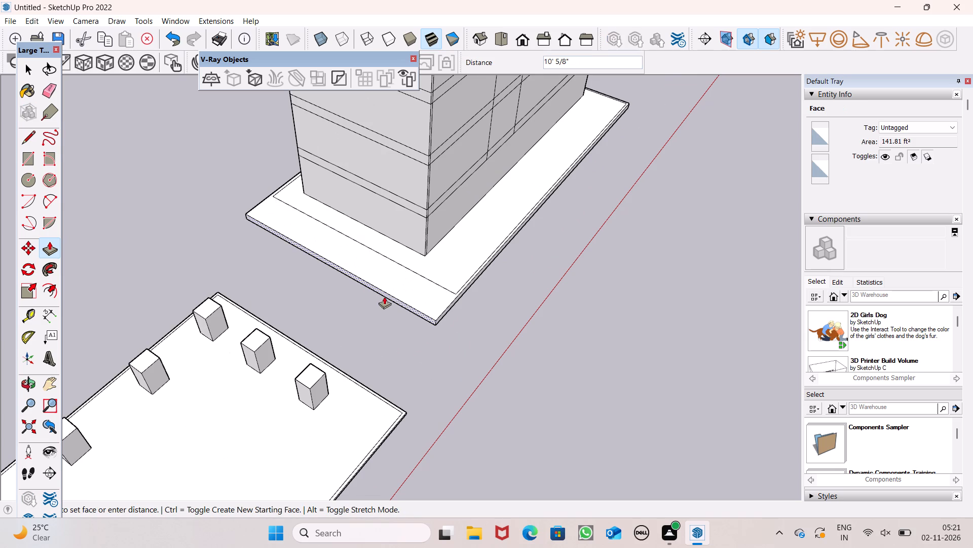
pyautogui.moveTo(384, 296); pyautogui.dragTo(383, 298)
pyautogui.scroll(-5, 532, 232)
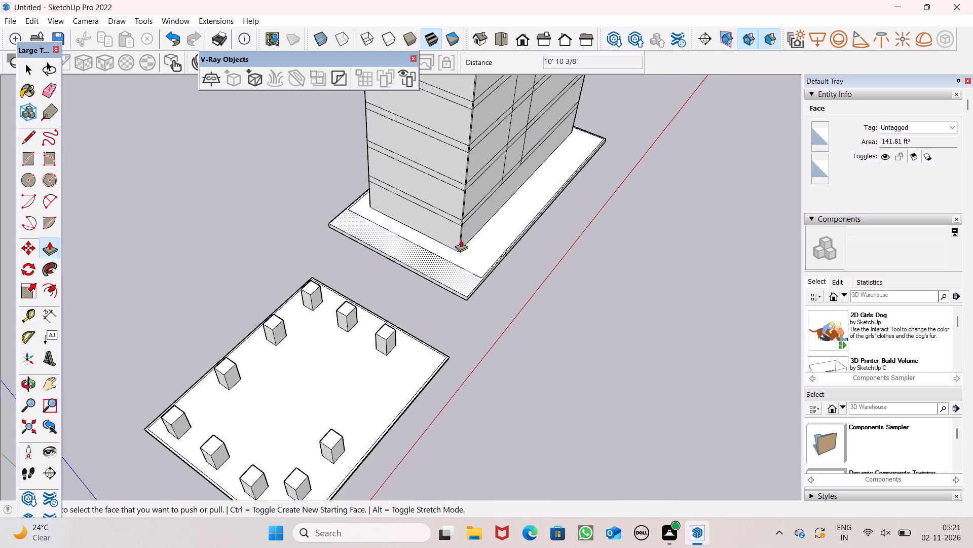
# Place a guide line 9" inside the newly extended end edge of the tower's base slab.
pyautogui.moveTo(24, 143); pyautogui.dragTo(29, 143)
pyautogui.scroll(2, 472, 258)
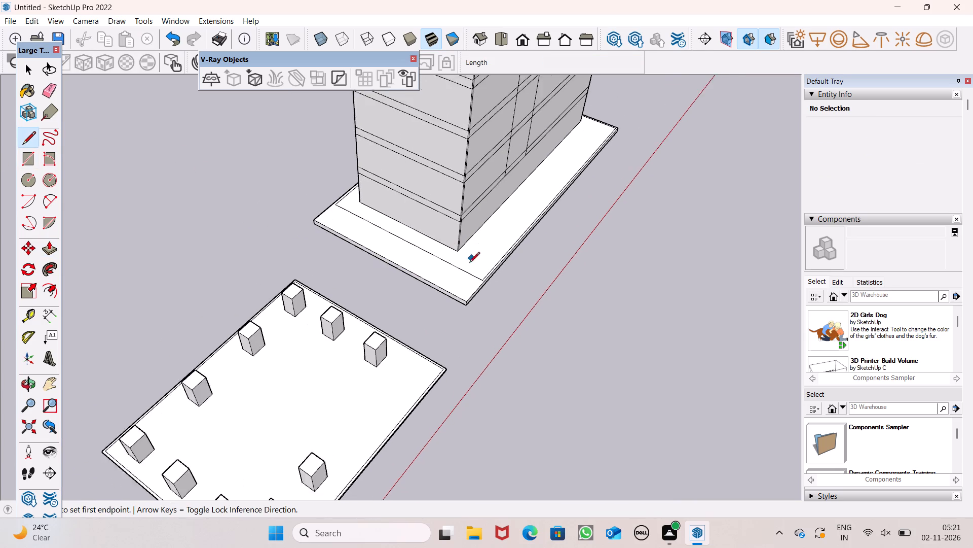
pyautogui.scroll(4, 469, 263)
pyautogui.scroll(-3, 394, 254)
pyautogui.moveTo(29, 319); pyautogui.dragTo(30, 310)
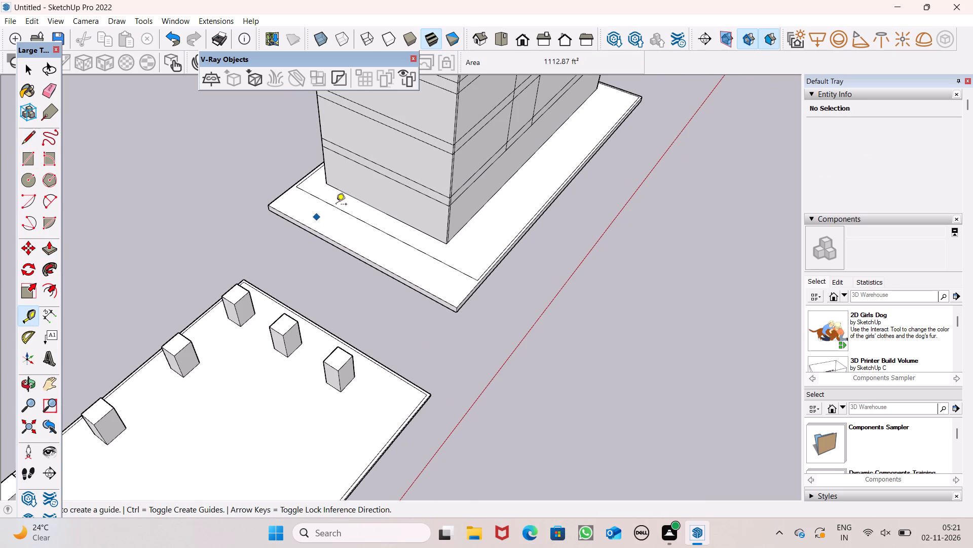
pyautogui.scroll(-2, 336, 205)
pyautogui.moveTo(338, 230); pyautogui.dragTo(515, 227, button='middle')
pyautogui.scroll(-4, 540, 223)
pyautogui.scroll(6, 321, 253)
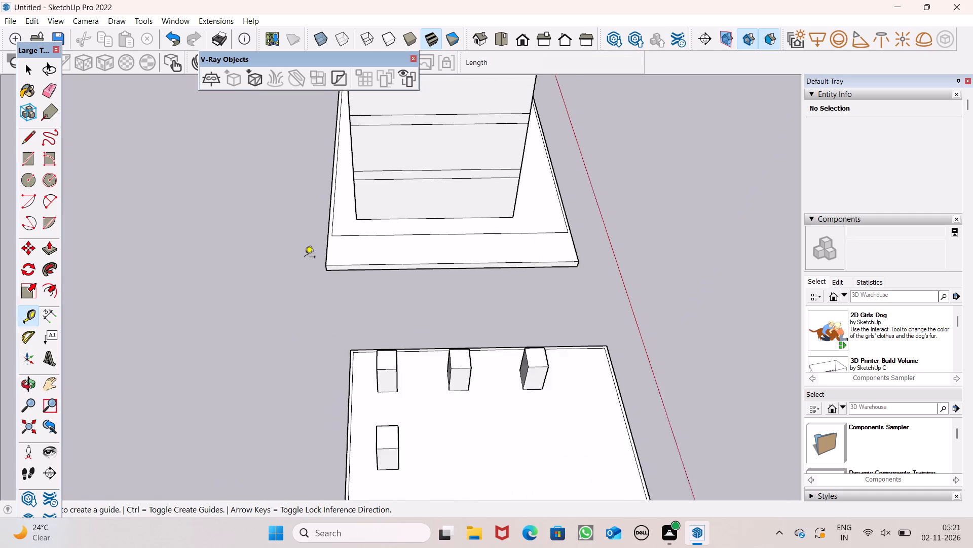
pyautogui.scroll(1, 305, 258)
pyautogui.moveTo(446, 264); pyautogui.dragTo(446, 247)
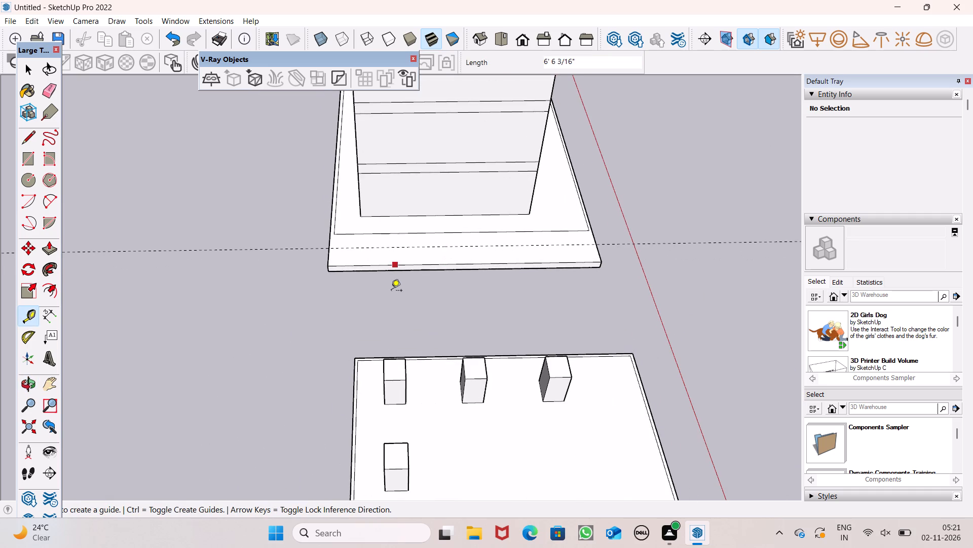
pyautogui.press('9')
pyautogui.hotkey('shift', '"')
pyautogui.press('Return')
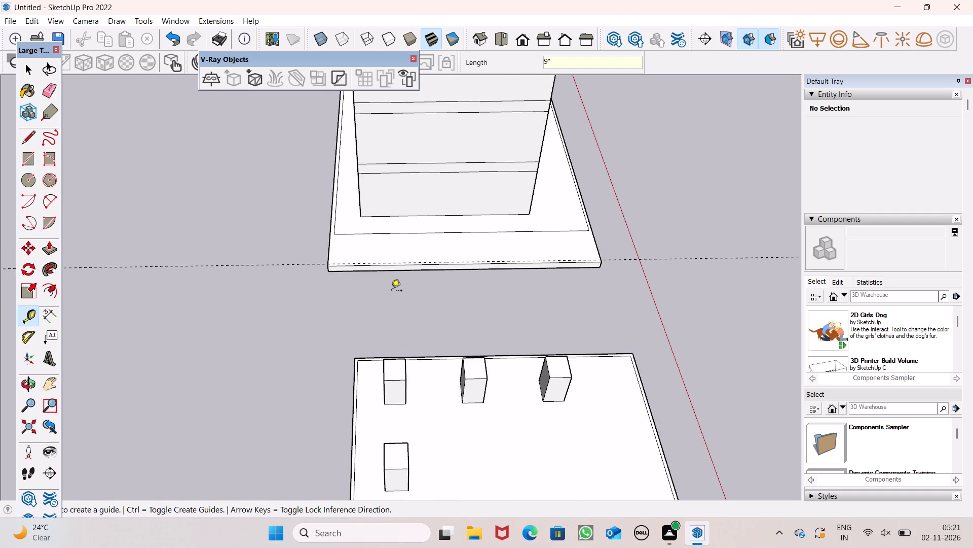
# Draw border lines from the old border corner out to the guide and about 68' 4" along it towards the opposite side.
pyautogui.click(20, 146)
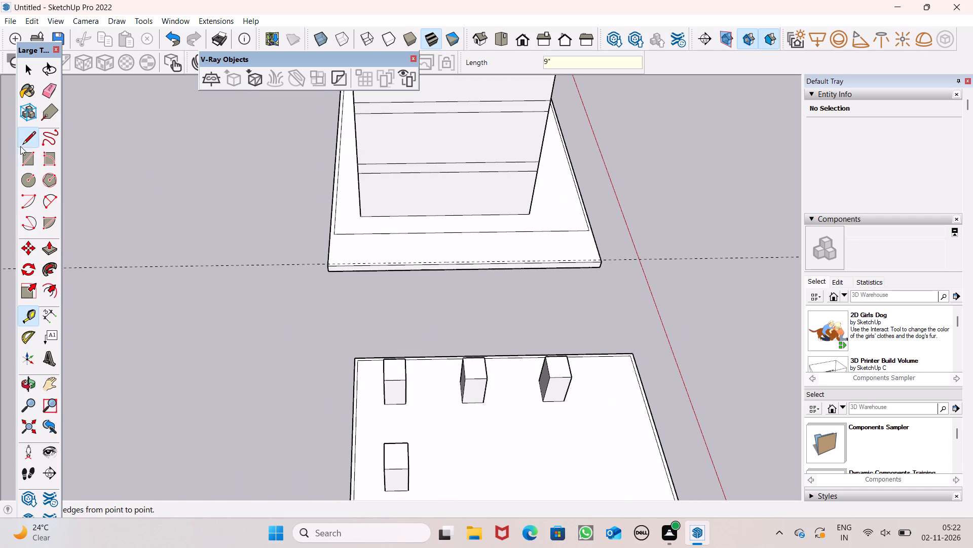
pyautogui.moveTo(343, 172); pyautogui.dragTo(355, 318, button='middle')
pyautogui.scroll(9, 357, 307)
pyautogui.scroll(-5, 330, 218)
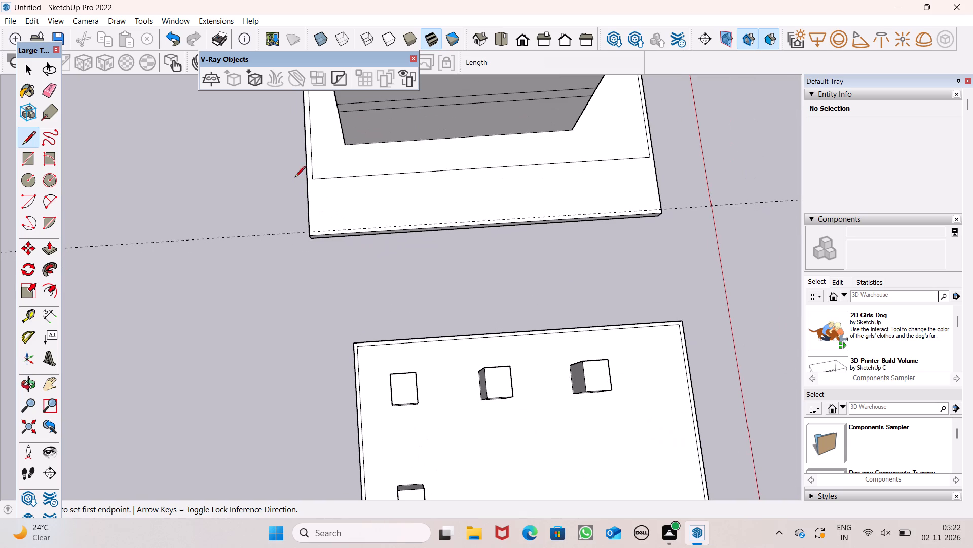
pyautogui.click(311, 181)
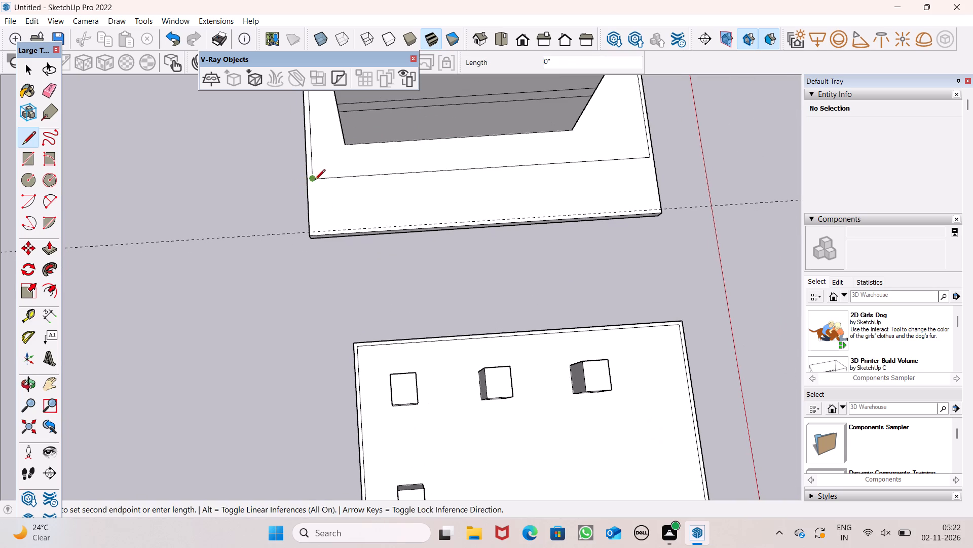
pyautogui.scroll(5, 315, 237)
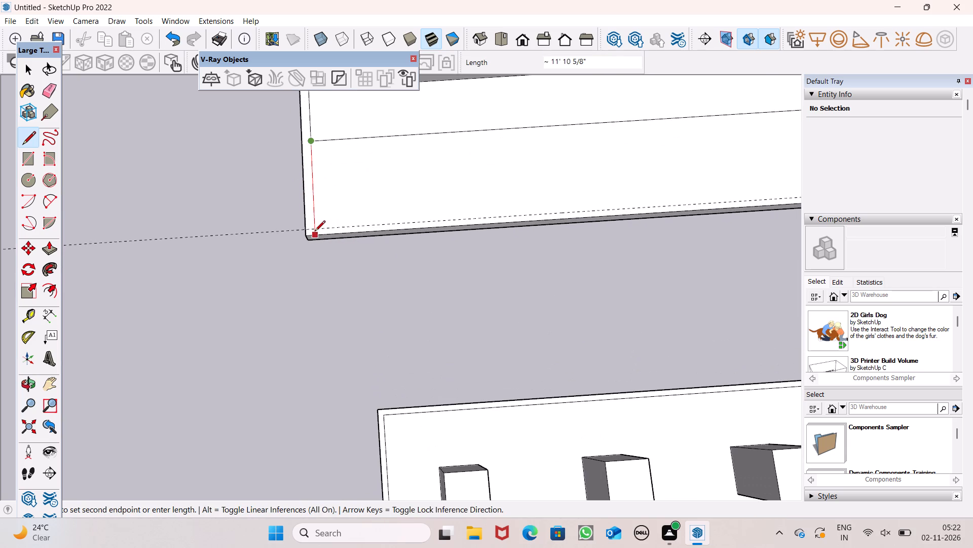
pyautogui.click(317, 229)
pyautogui.scroll(-2, 325, 205)
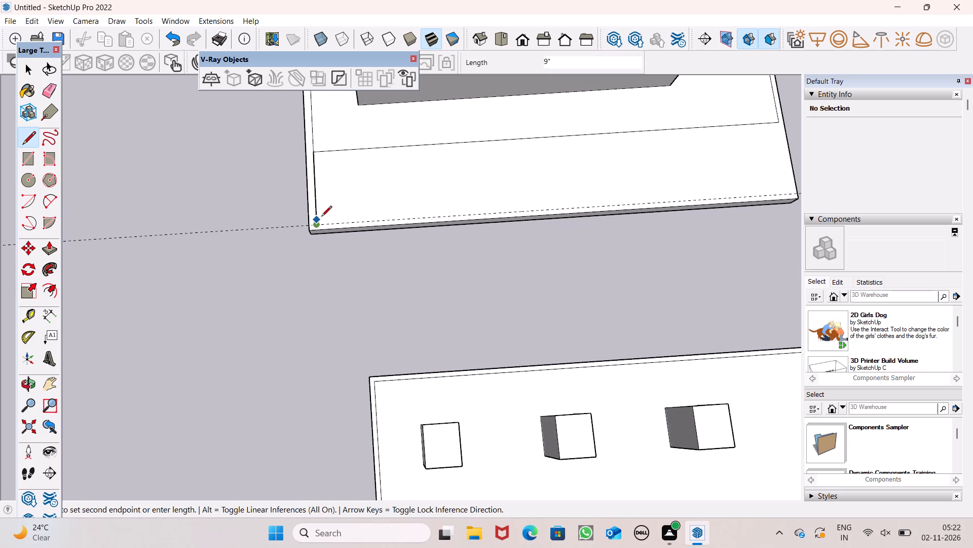
pyautogui.click(316, 225)
pyautogui.scroll(-5, 381, 218)
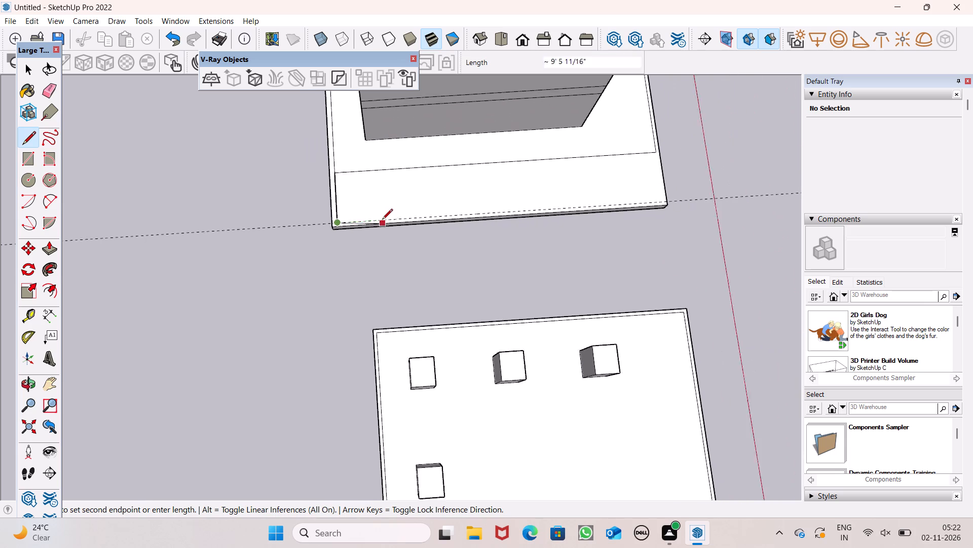
pyautogui.scroll(-1, 382, 220)
pyautogui.scroll(6, 621, 197)
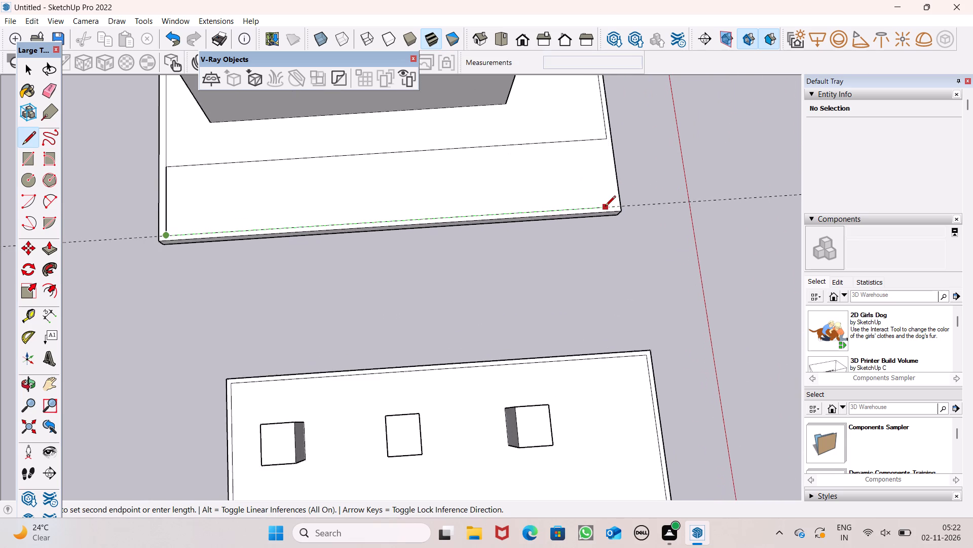
pyautogui.scroll(1, 605, 207)
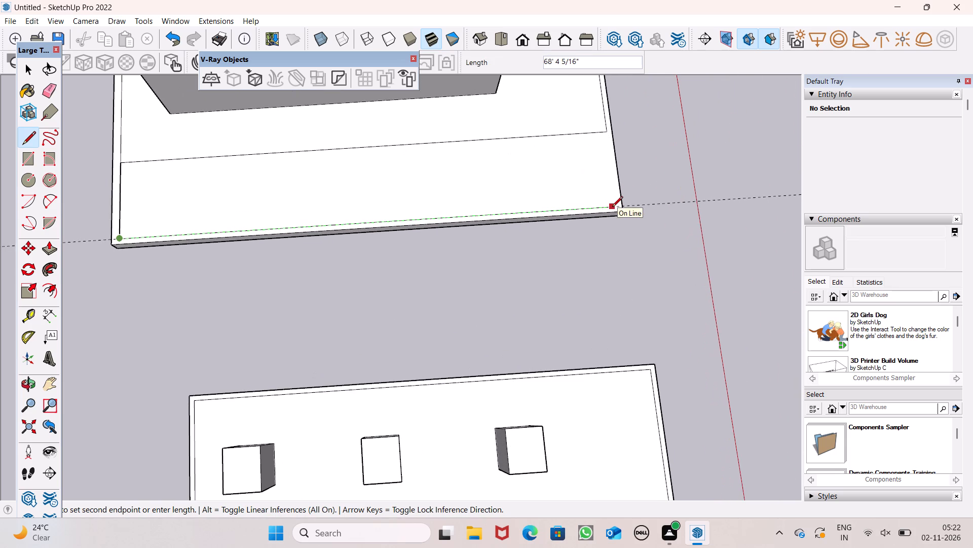
pyautogui.click(613, 207)
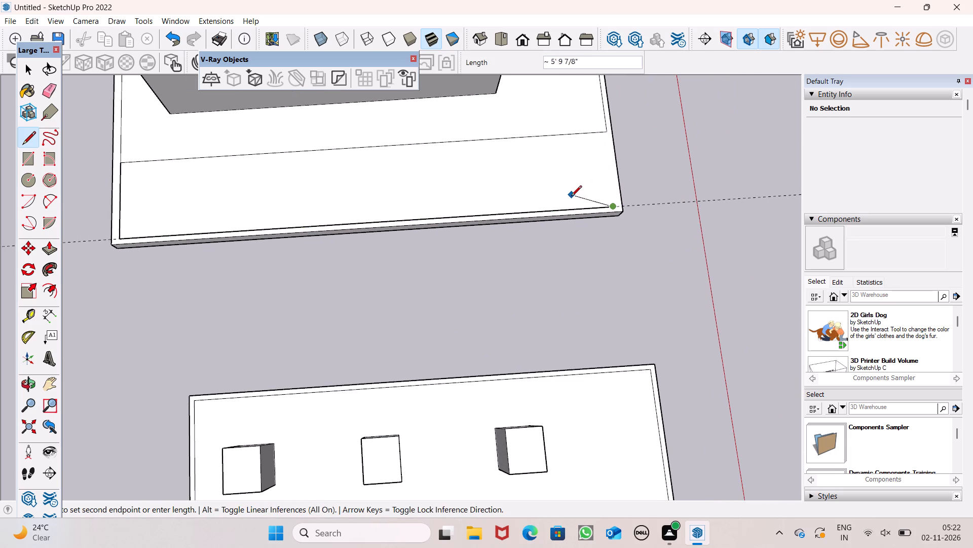
pyautogui.press('space')
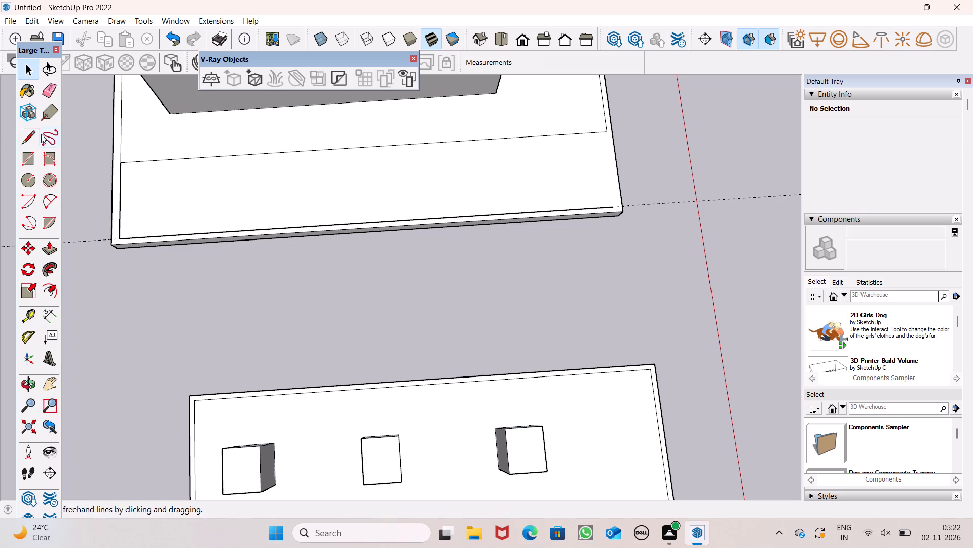
# Draw the border line on the slab's opposite side out to the guide and close the small gap at the corner.
pyautogui.click(26, 139)
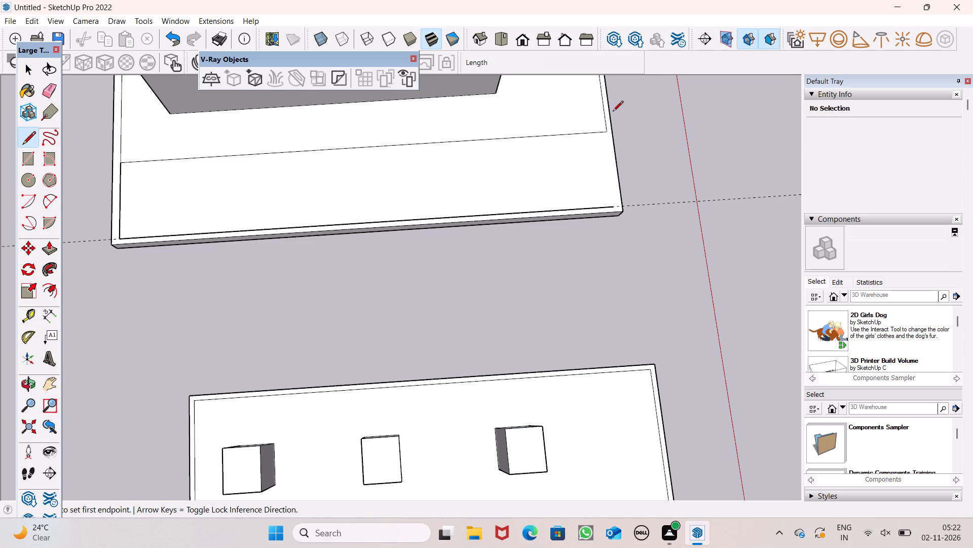
pyautogui.click(609, 133)
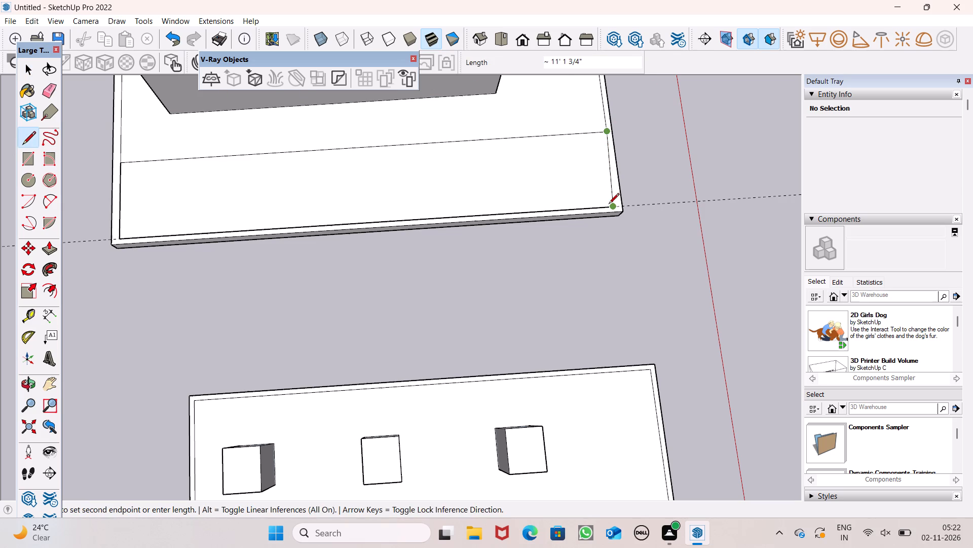
pyautogui.scroll(8, 612, 206)
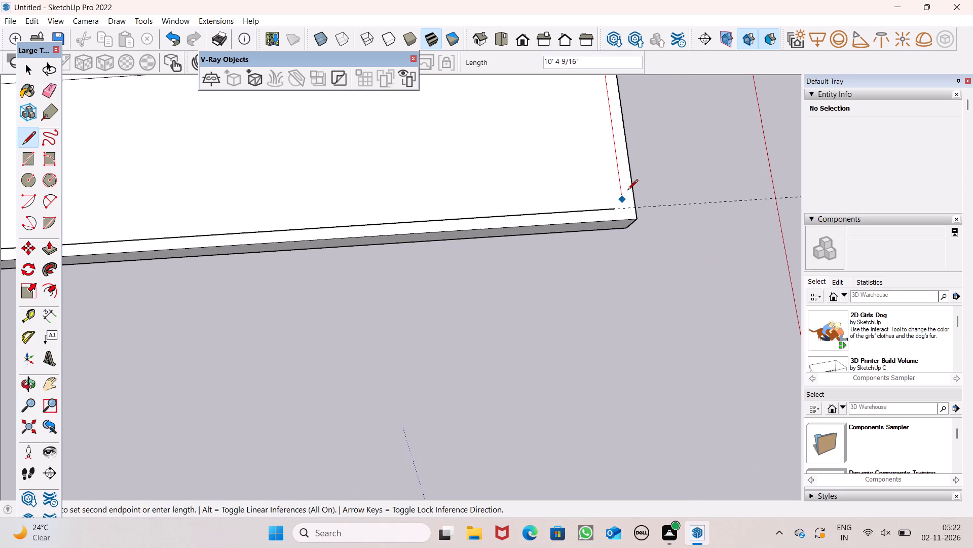
pyautogui.click(623, 210)
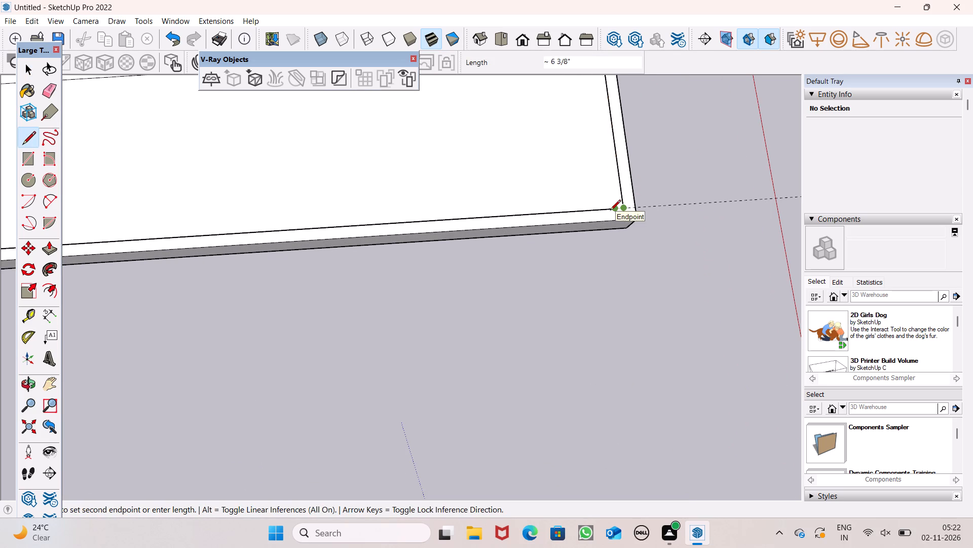
pyautogui.click(610, 211)
pyautogui.scroll(-15, 502, 172)
pyautogui.press('space')
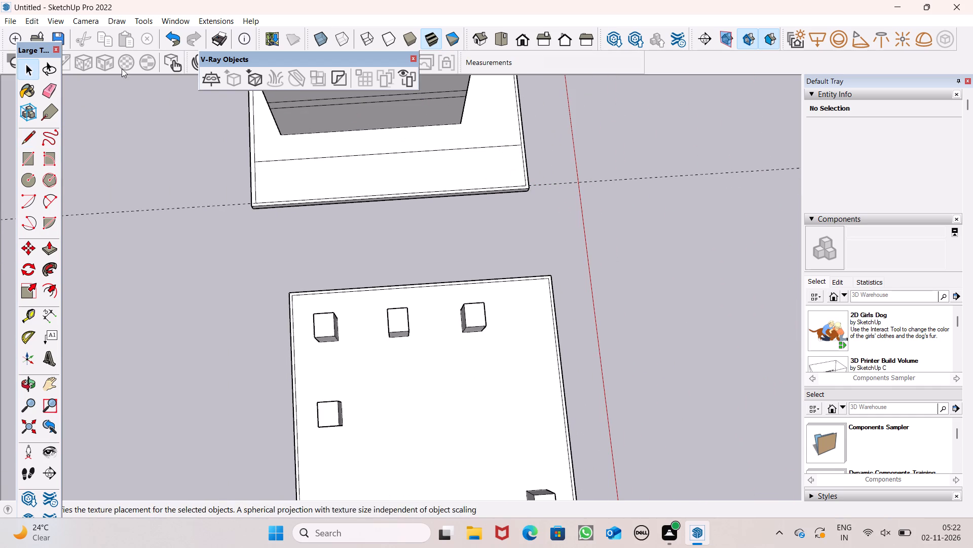
# Erase the guide line and the old border line crossing the slab's extended end.
pyautogui.moveTo(47, 87); pyautogui.dragTo(73, 93)
pyautogui.click(351, 150)
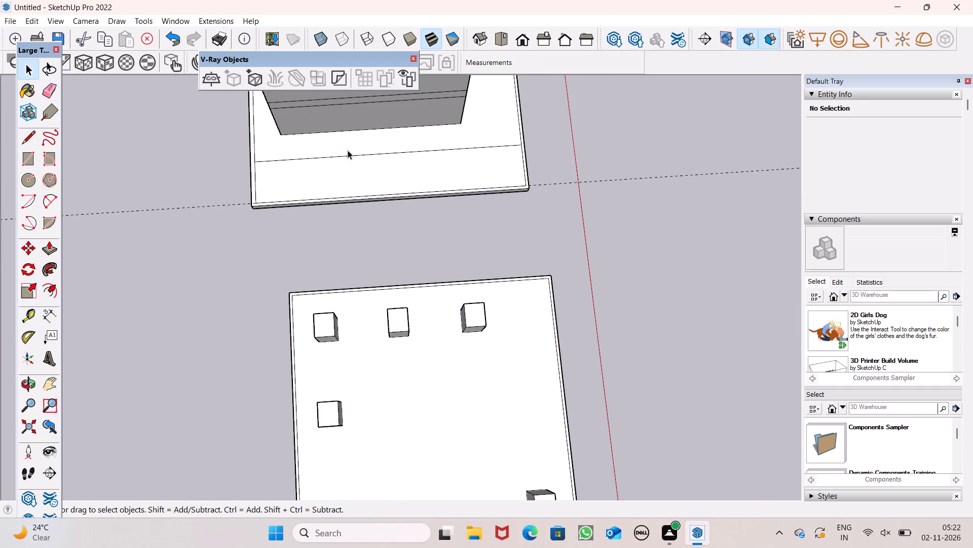
pyautogui.press('space')
pyautogui.click(105, 95)
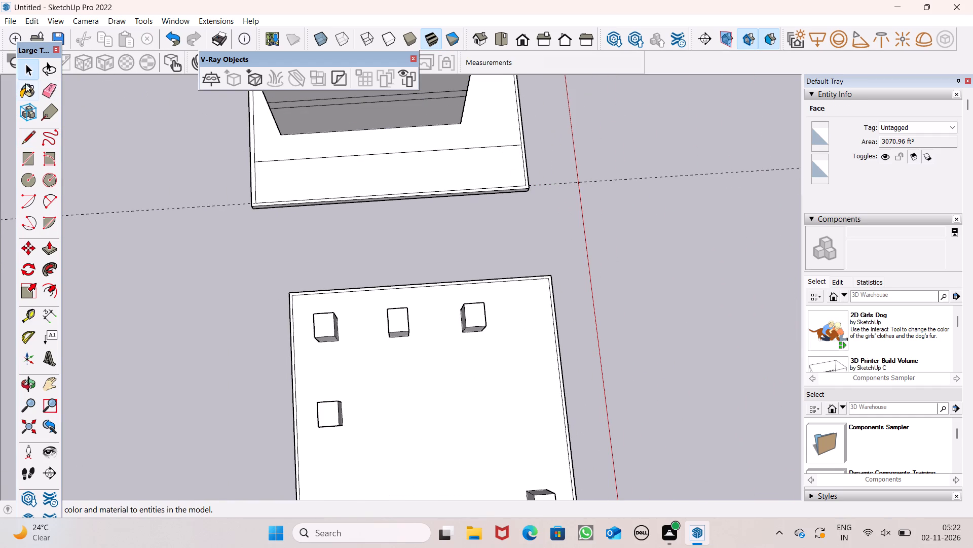
pyautogui.click(45, 89)
pyautogui.moveTo(208, 207); pyautogui.dragTo(213, 225)
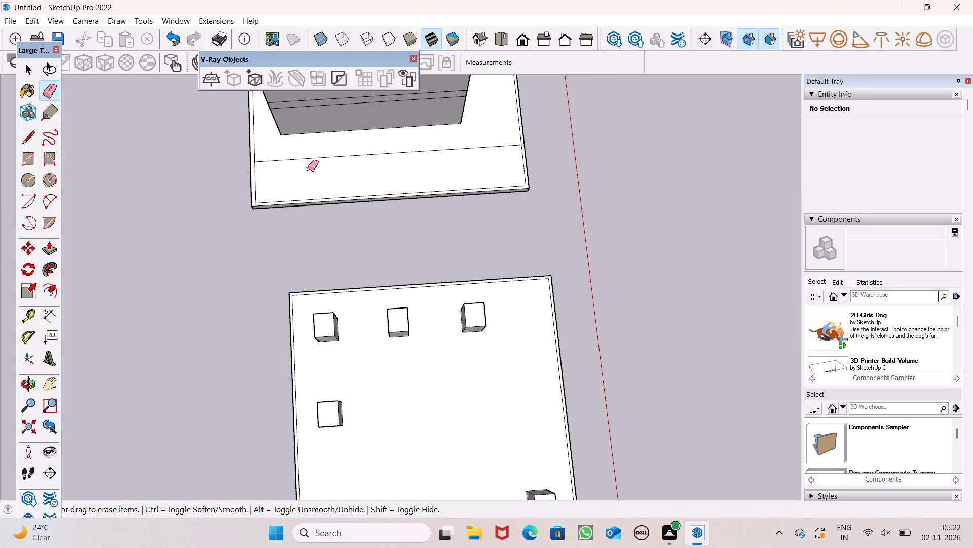
pyautogui.click(308, 156)
pyautogui.moveTo(375, 157); pyautogui.dragTo(379, 151)
# Erase the horizontal band lines below the top one on the tower's end wall facing the columned base.
pyautogui.moveTo(552, 233); pyautogui.dragTo(478, 221, button='middle')
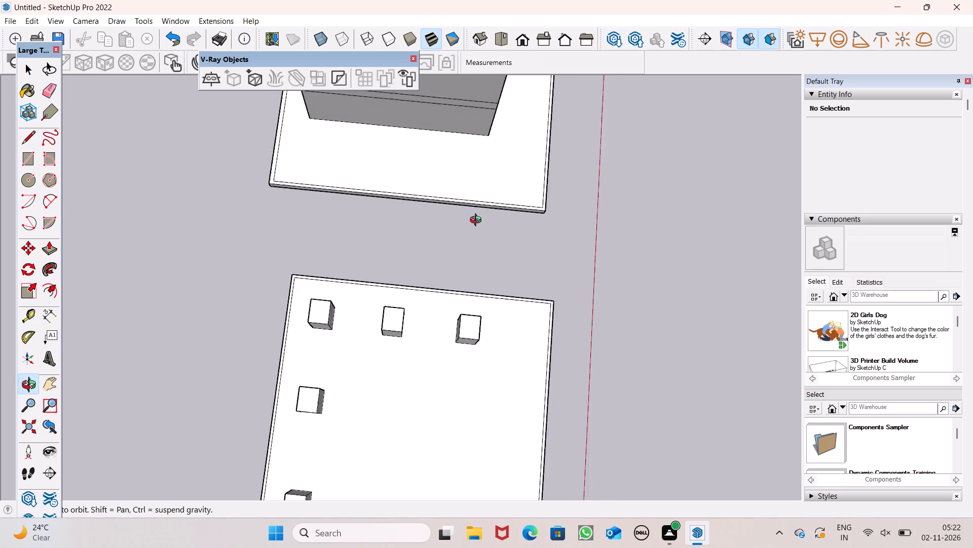
pyautogui.moveTo(478, 221); pyautogui.dragTo(529, 140, button='middle')
pyautogui.scroll(1, 528, 142)
pyautogui.scroll(-11, 527, 149)
pyautogui.moveTo(576, 184); pyautogui.dragTo(527, 91, button='middle')
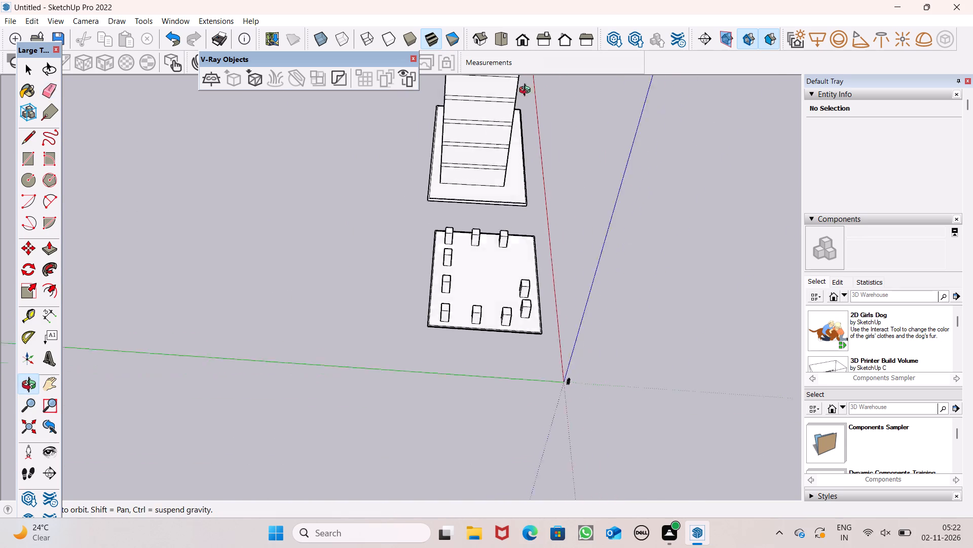
pyautogui.moveTo(527, 91); pyautogui.dragTo(503, 77, button='middle')
pyautogui.scroll(-5, 435, 134)
pyautogui.moveTo(473, 128); pyautogui.dragTo(494, 57, button='middle')
pyautogui.scroll(7, 494, 57)
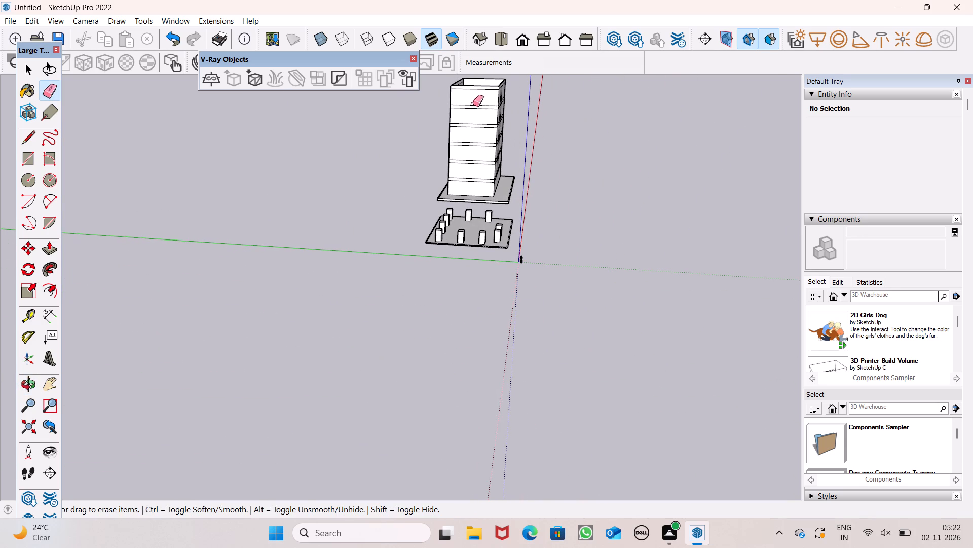
pyautogui.moveTo(473, 104); pyautogui.dragTo(465, 182)
# Erase the remaining band line near the top of the tower's end wall facing the columned base.
pyautogui.scroll(1, 595, 192)
pyautogui.moveTo(595, 192); pyautogui.dragTo(170, 185, button='middle')
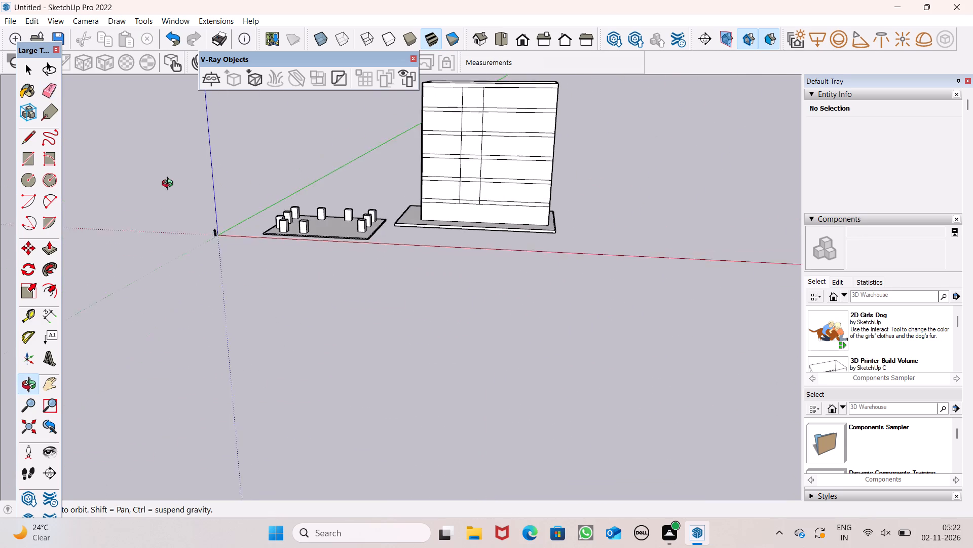
pyautogui.moveTo(170, 185); pyautogui.dragTo(167, 242, button='middle')
pyautogui.moveTo(408, 200); pyautogui.dragTo(200, 401, button='middle')
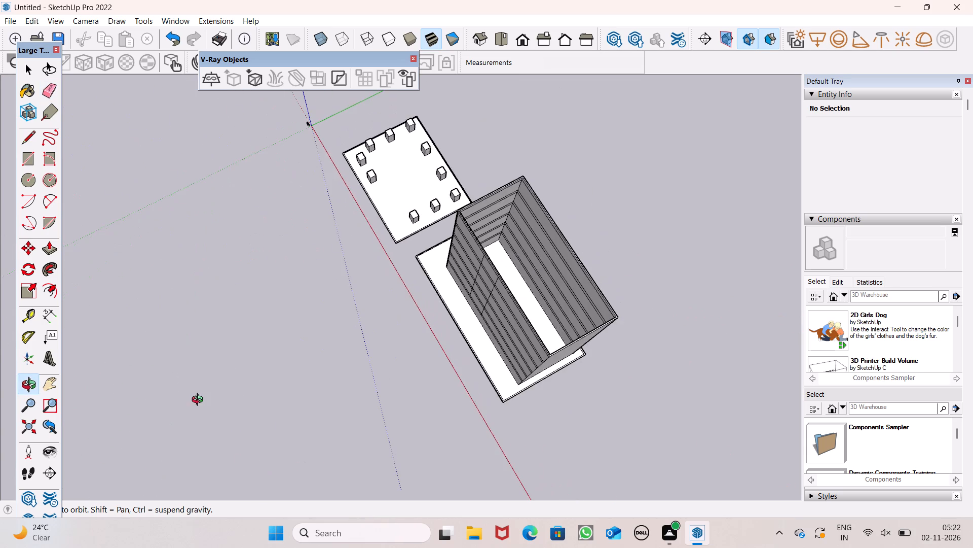
pyautogui.moveTo(200, 401); pyautogui.dragTo(891, 289, button='middle')
pyautogui.scroll(1, 332, 254)
pyautogui.moveTo(332, 254); pyautogui.dragTo(359, 215, button='middle')
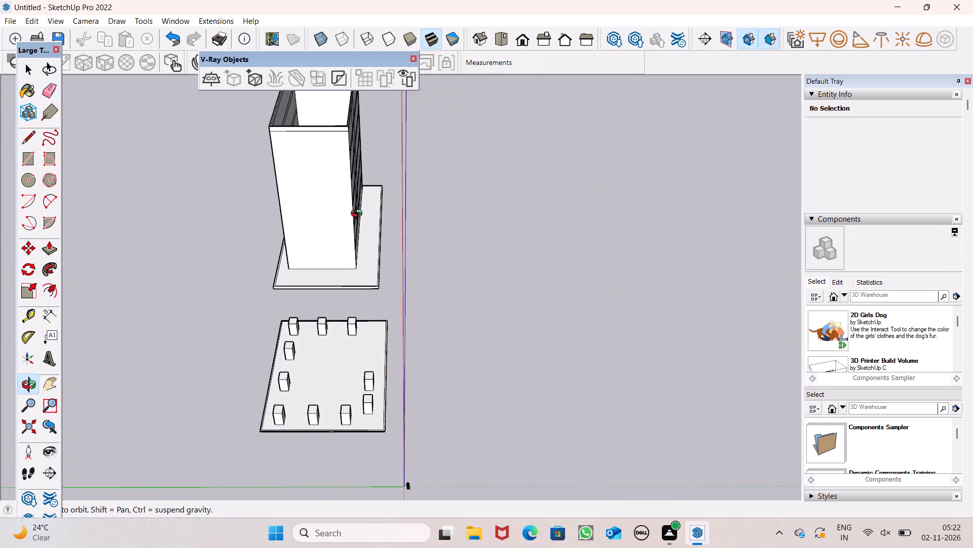
pyautogui.moveTo(359, 215); pyautogui.dragTo(357, 203, button='middle')
pyautogui.scroll(7, 302, 123)
pyautogui.click(296, 136)
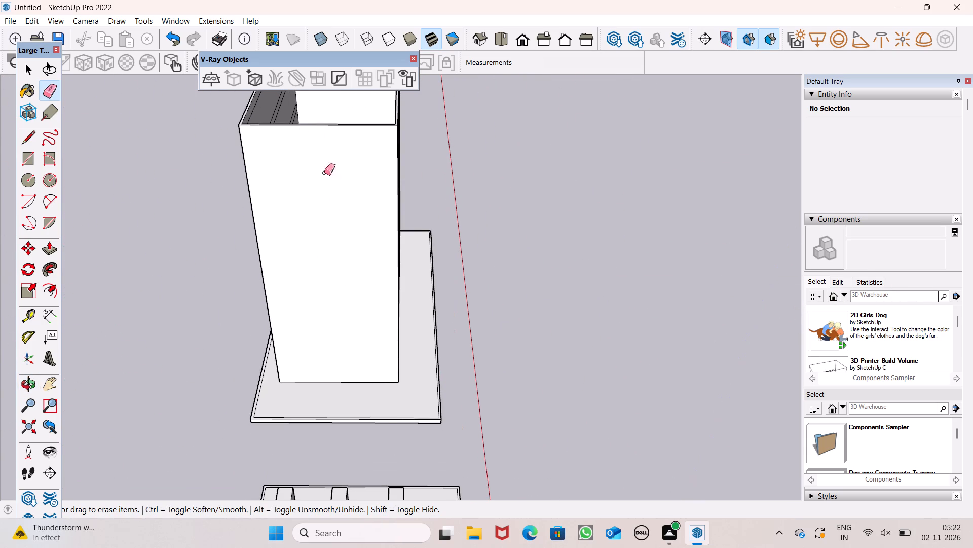
pyautogui.moveTo(379, 237); pyautogui.dragTo(383, 230, button='middle')
pyautogui.scroll(-4, 624, 221)
pyautogui.moveTo(606, 256); pyautogui.dragTo(620, 218, button='middle')
pyautogui.press('space')
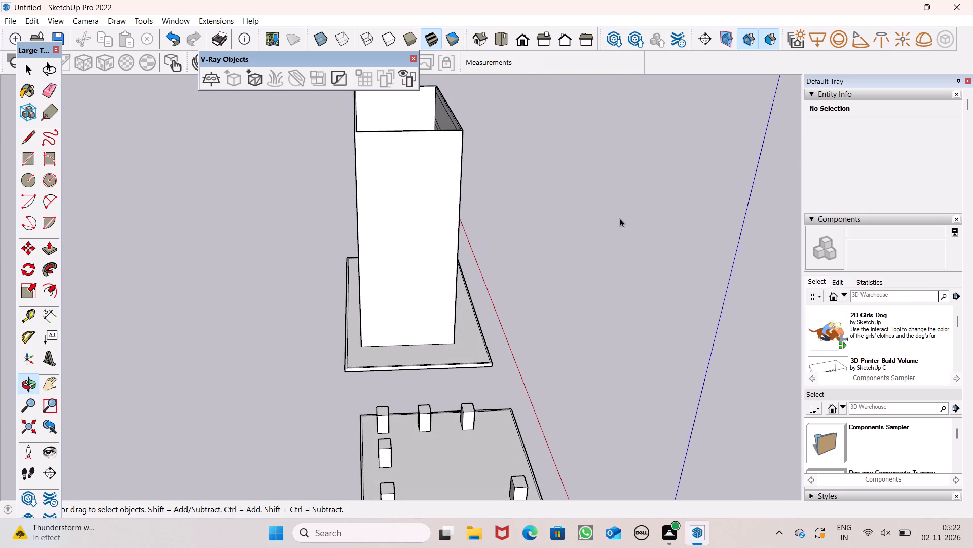
# Pull the tower's blank end wall outward about 10' 8 5/16" toward the columned base with Push/Pull.
pyautogui.moveTo(620, 218); pyautogui.dragTo(601, 280, button='middle')
pyautogui.moveTo(498, 229); pyautogui.dragTo(499, 258, button='middle')
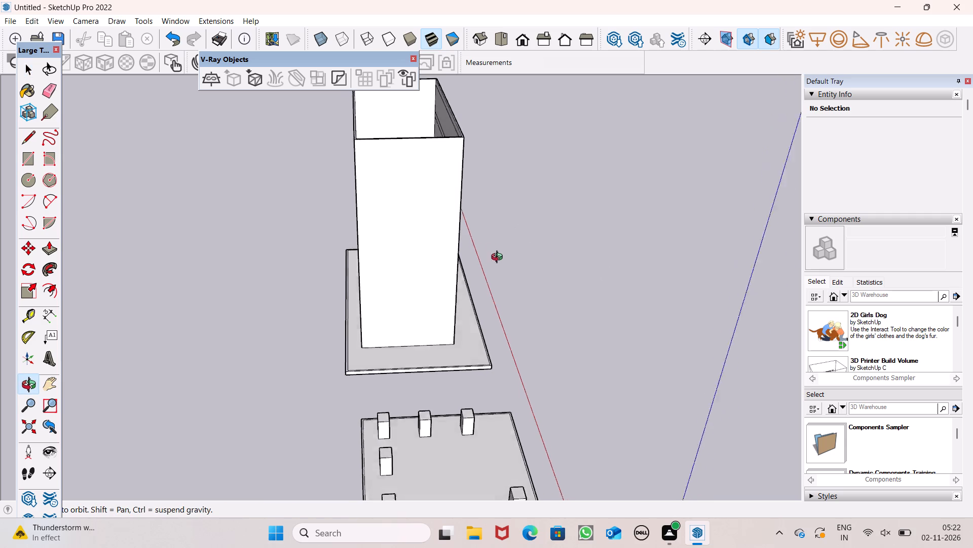
pyautogui.moveTo(499, 258); pyautogui.dragTo(496, 276, button='middle')
pyautogui.click(53, 258)
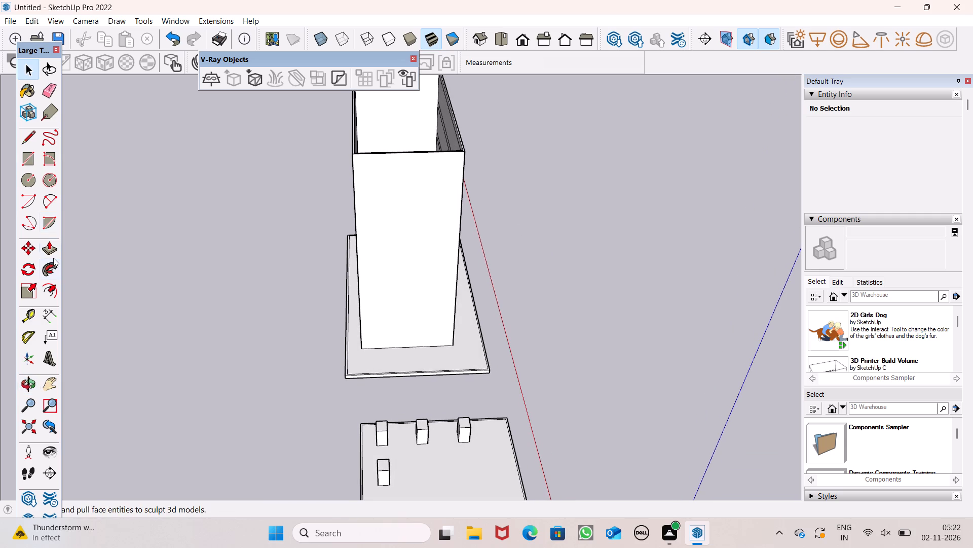
pyautogui.scroll(3, 390, 310)
pyautogui.moveTo(393, 312); pyautogui.dragTo(395, 313)
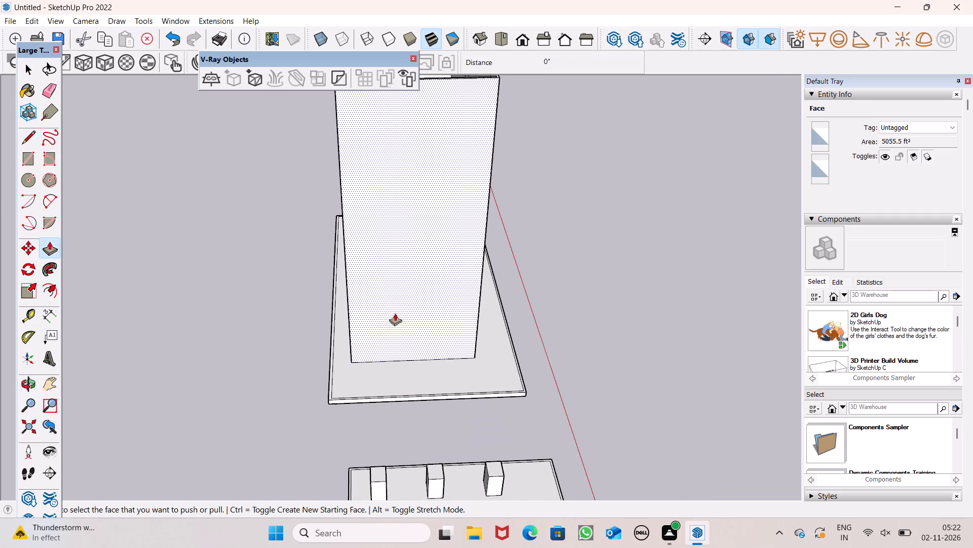
pyautogui.moveTo(395, 313); pyautogui.dragTo(397, 331)
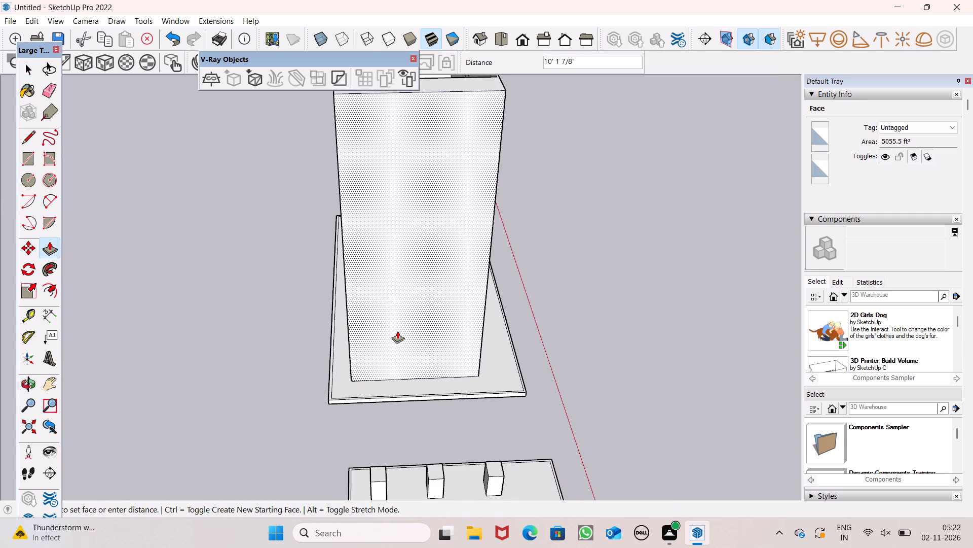
pyautogui.moveTo(397, 331); pyautogui.dragTo(397, 331)
# Erase all the horizontal band lines on the inner face of the tower's thickened end wall.
pyautogui.moveTo(439, 325); pyautogui.dragTo(197, 408, button='middle')
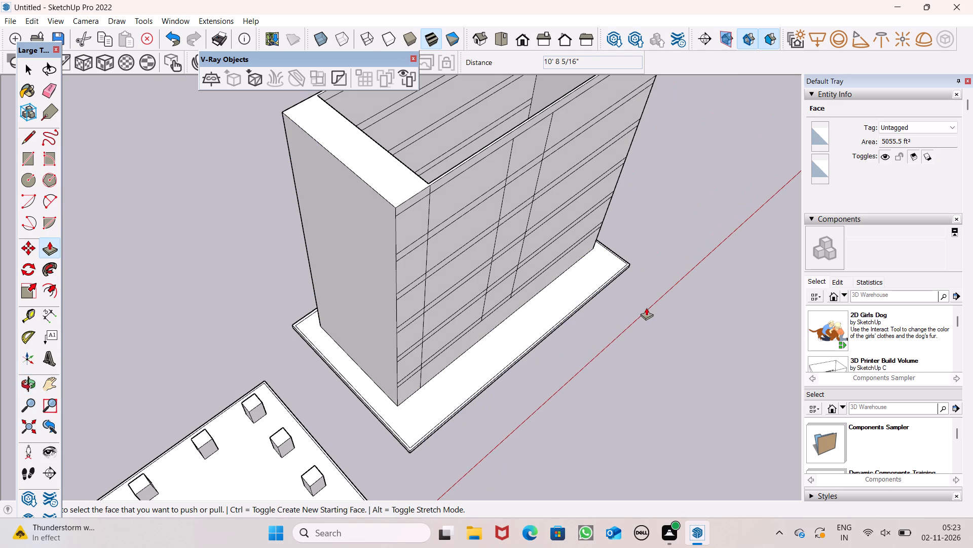
pyautogui.moveTo(734, 337); pyautogui.dragTo(283, 387, button='middle')
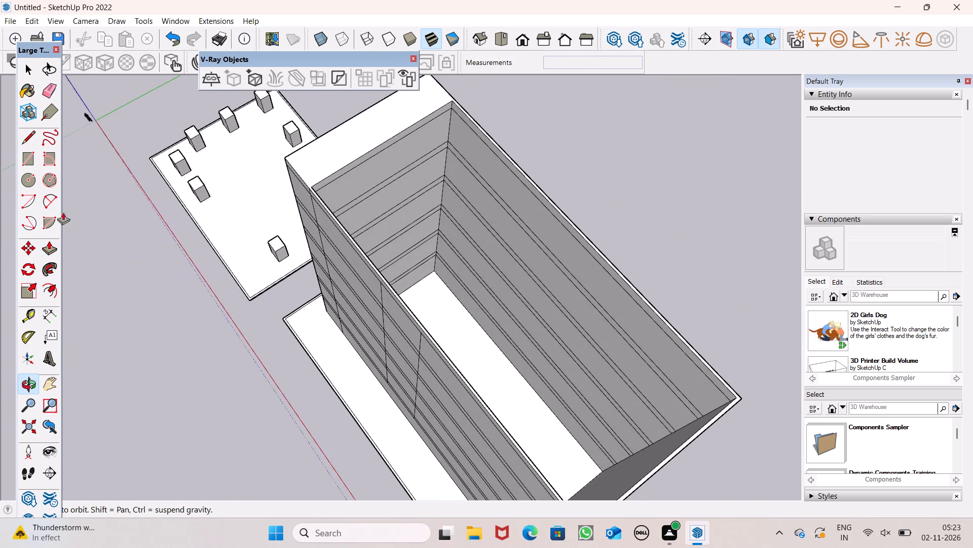
pyautogui.moveTo(53, 93); pyautogui.dragTo(62, 98)
pyautogui.scroll(-2, 587, 209)
pyautogui.moveTo(624, 251); pyautogui.dragTo(461, 245, button='middle')
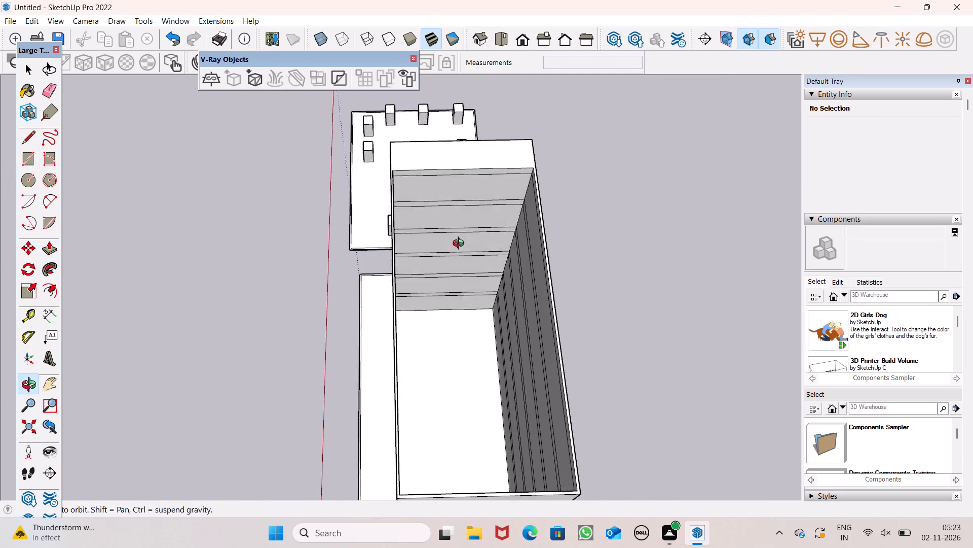
pyautogui.moveTo(461, 245); pyautogui.dragTo(447, 212, button='middle')
pyautogui.scroll(6, 449, 172)
pyautogui.click(47, 100)
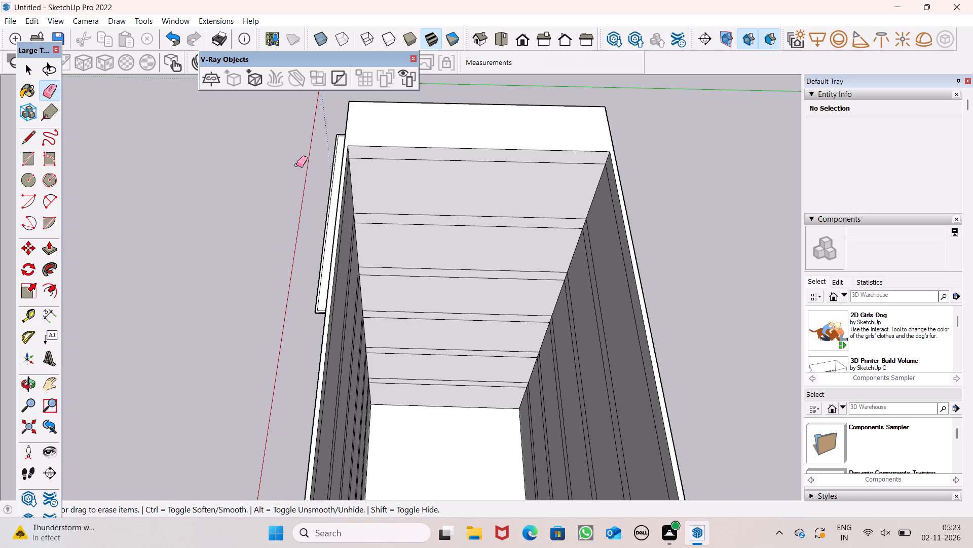
pyautogui.moveTo(514, 204); pyautogui.dragTo(508, 172, button='middle')
pyautogui.scroll(1, 499, 168)
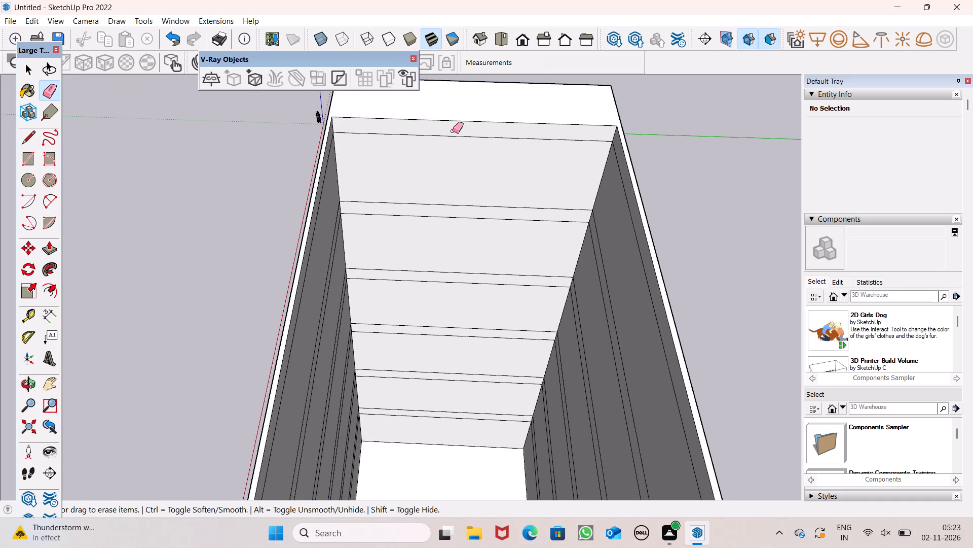
pyautogui.moveTo(453, 131); pyautogui.dragTo(426, 355)
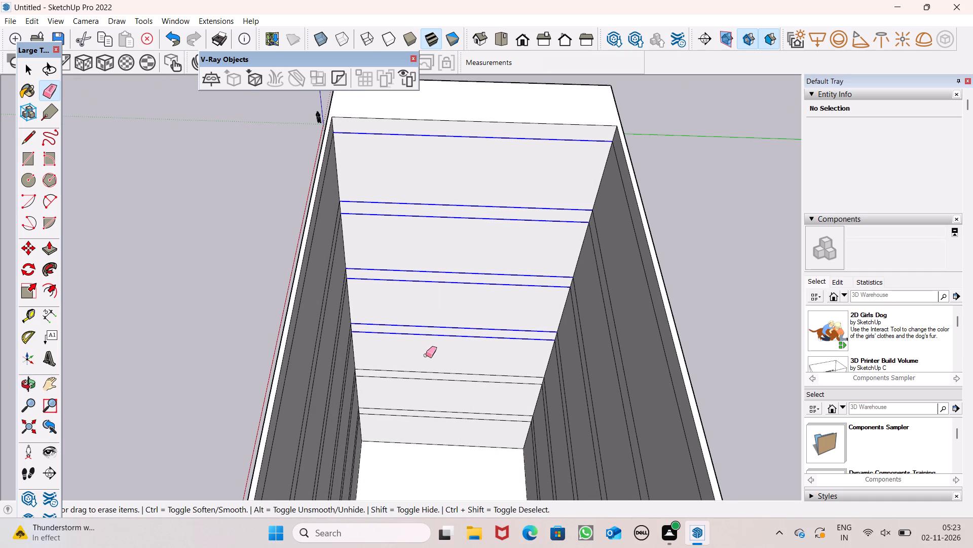
pyautogui.moveTo(426, 355); pyautogui.dragTo(409, 418)
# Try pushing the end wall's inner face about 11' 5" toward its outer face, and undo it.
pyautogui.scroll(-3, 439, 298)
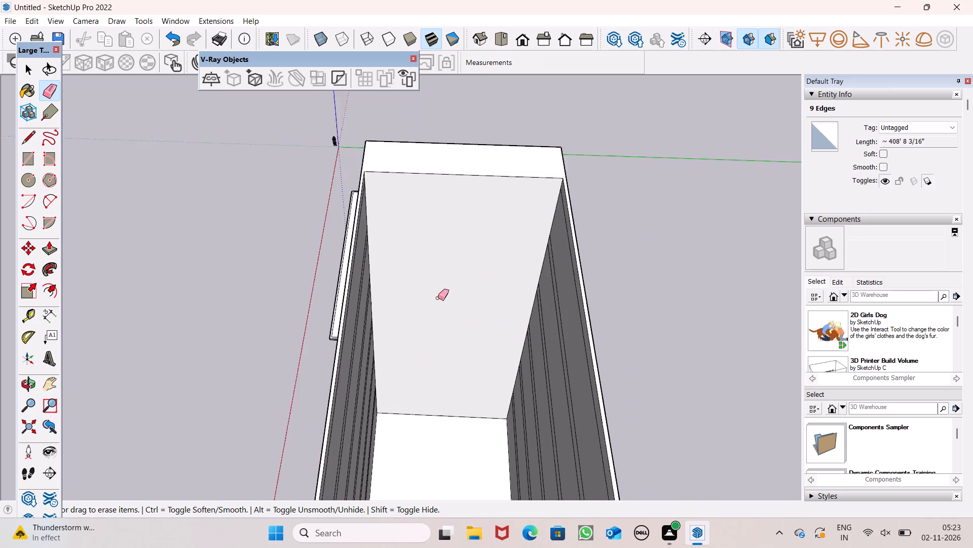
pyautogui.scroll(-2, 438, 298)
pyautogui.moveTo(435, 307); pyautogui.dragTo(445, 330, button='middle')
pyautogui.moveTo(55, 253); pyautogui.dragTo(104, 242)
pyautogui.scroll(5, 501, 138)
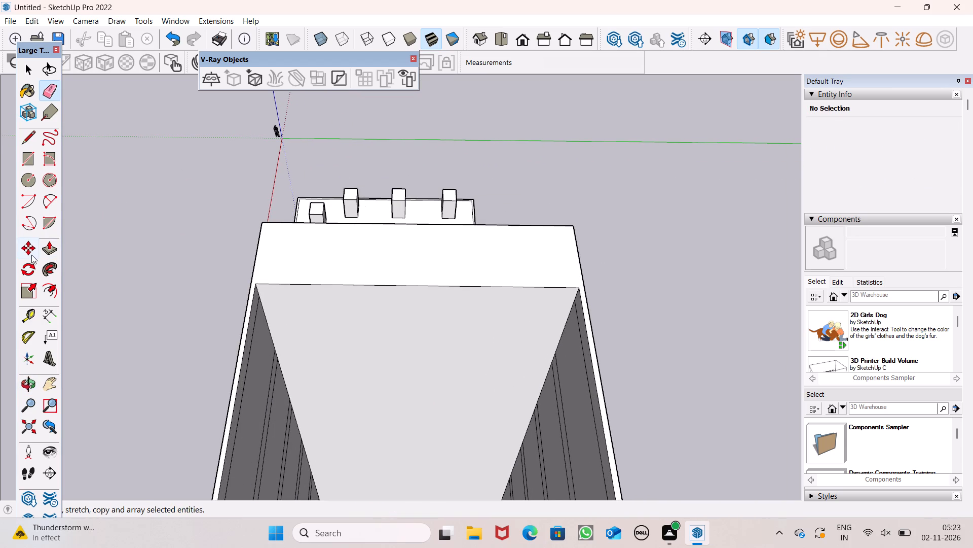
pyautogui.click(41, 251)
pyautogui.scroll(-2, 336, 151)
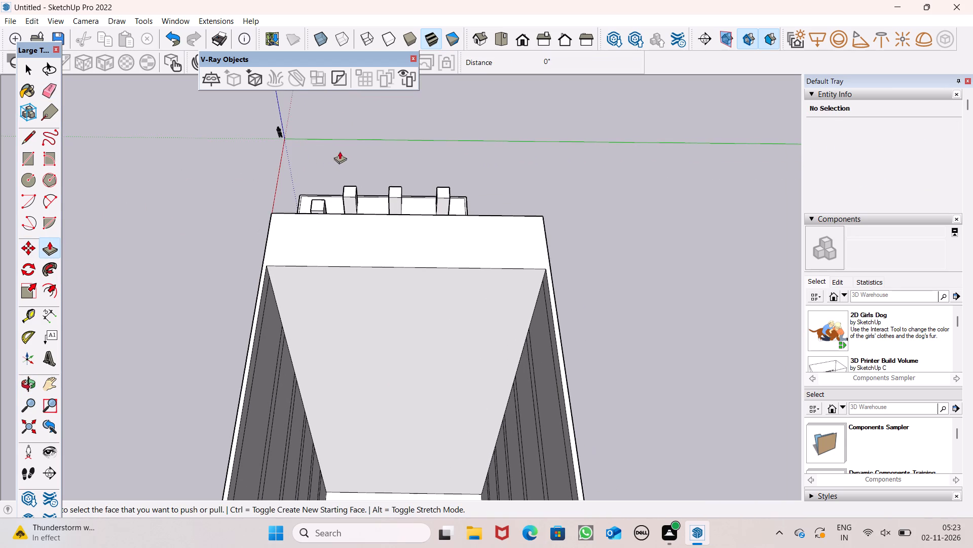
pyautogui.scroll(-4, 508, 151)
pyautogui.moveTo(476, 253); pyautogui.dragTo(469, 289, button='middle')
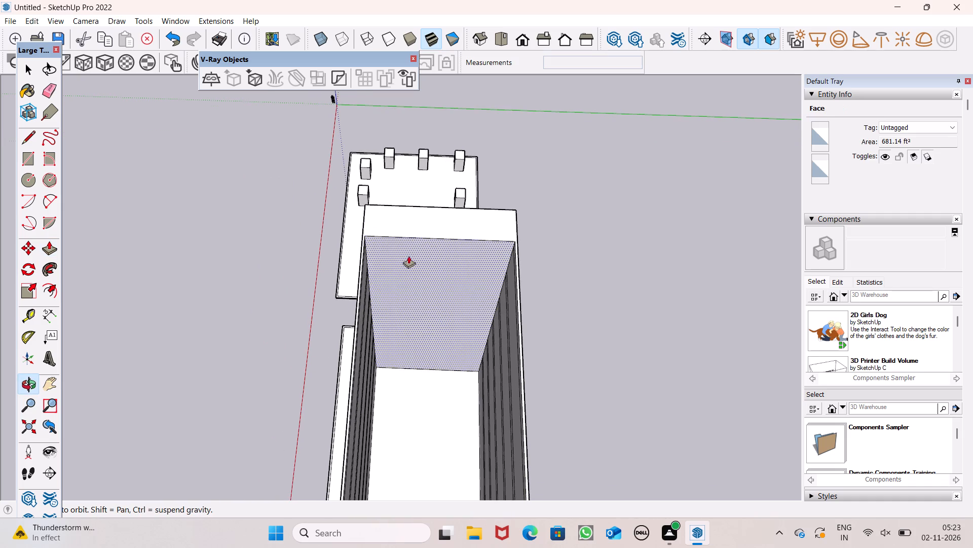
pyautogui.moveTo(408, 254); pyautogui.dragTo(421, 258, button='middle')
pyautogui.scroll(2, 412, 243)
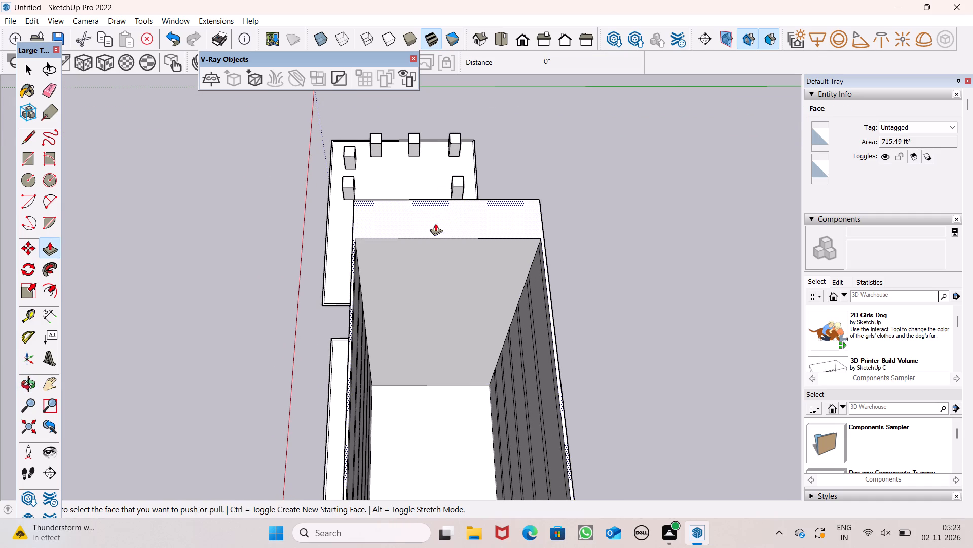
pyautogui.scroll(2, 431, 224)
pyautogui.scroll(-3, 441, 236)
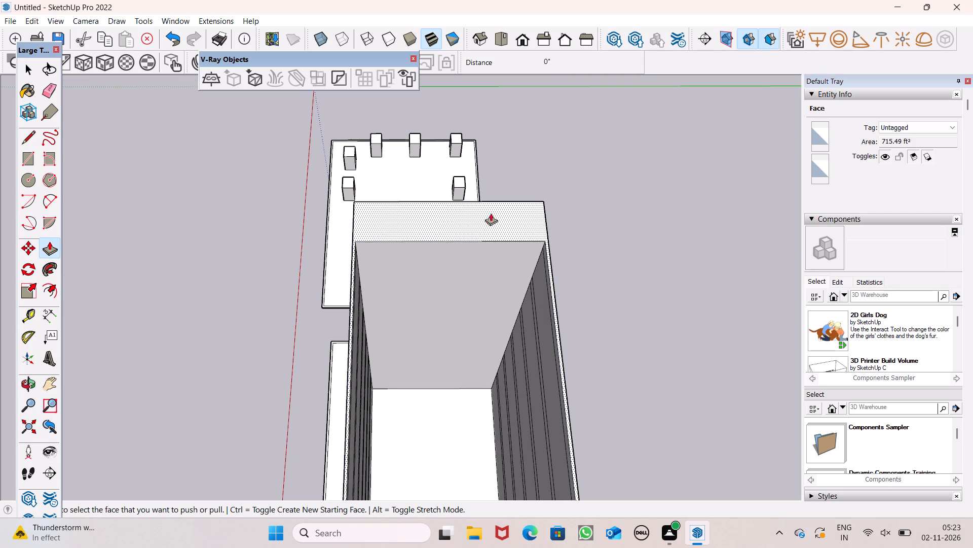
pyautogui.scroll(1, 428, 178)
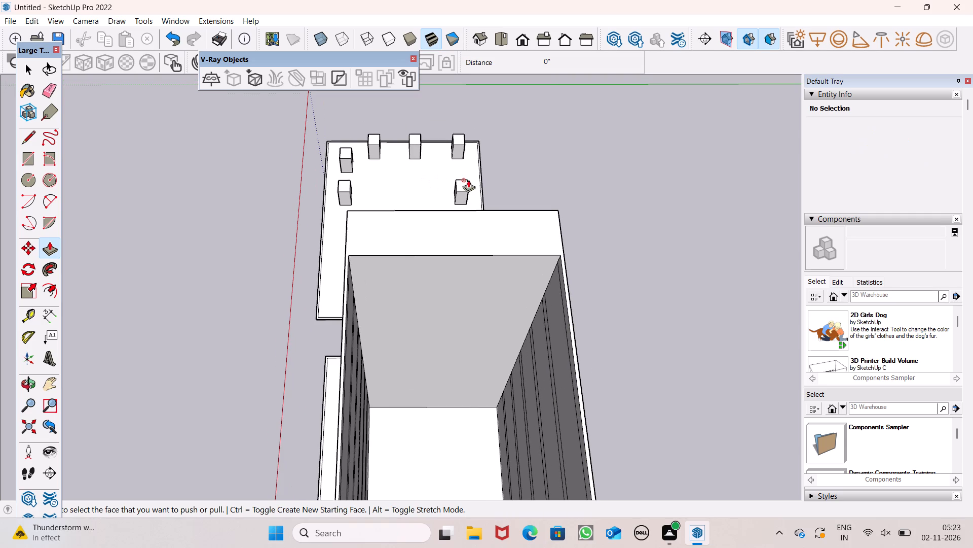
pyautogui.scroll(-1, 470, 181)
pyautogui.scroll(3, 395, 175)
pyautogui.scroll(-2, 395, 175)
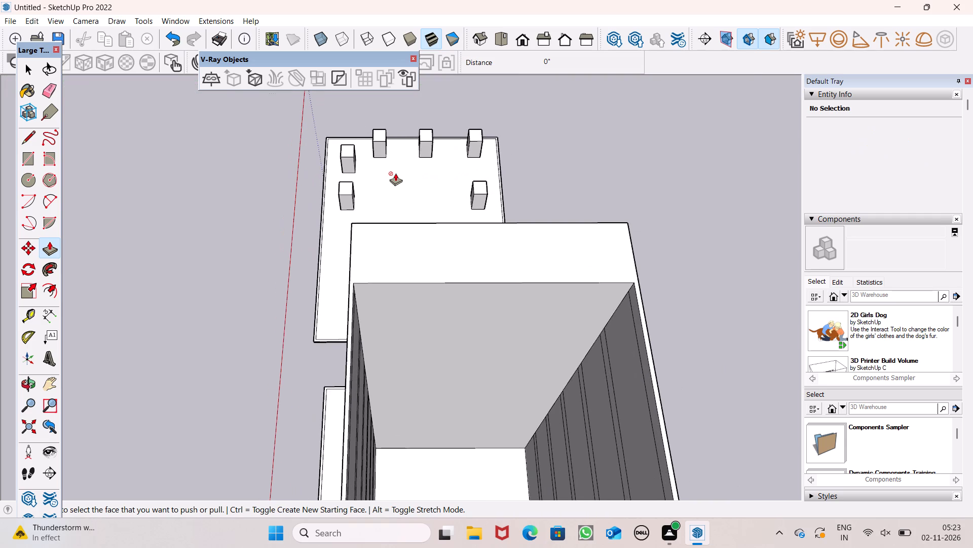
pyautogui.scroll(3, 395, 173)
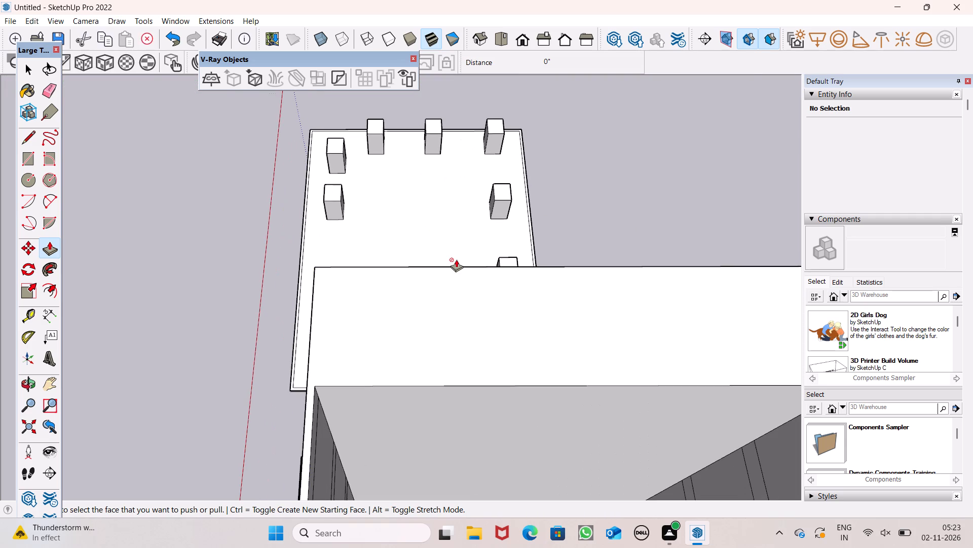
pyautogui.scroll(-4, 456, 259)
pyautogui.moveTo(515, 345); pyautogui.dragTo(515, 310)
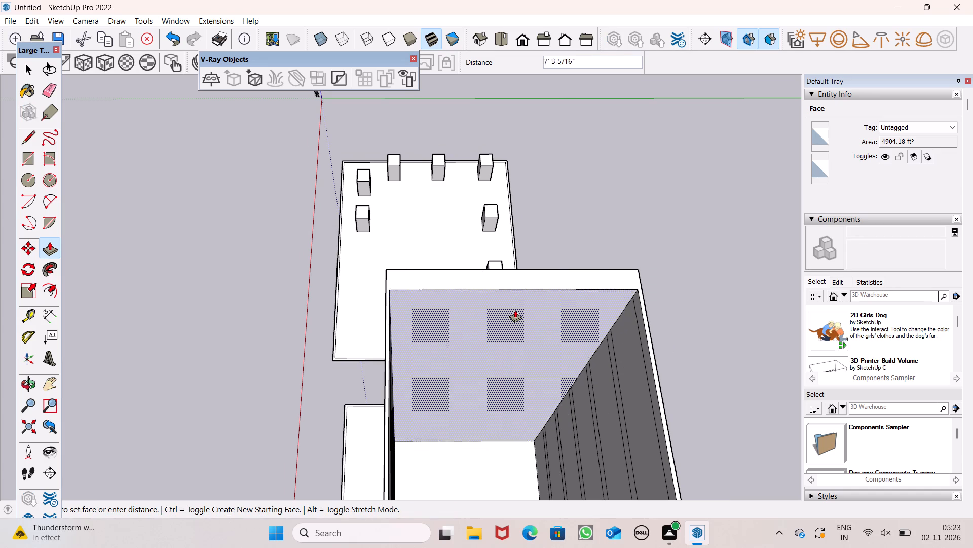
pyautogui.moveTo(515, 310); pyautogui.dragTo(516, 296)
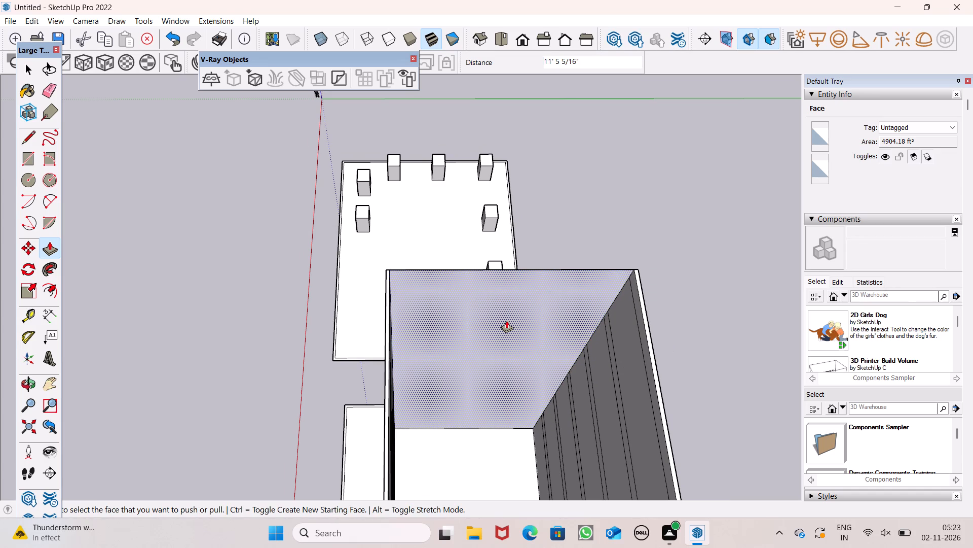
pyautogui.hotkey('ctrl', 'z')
# Push the end wall's inner face about 10' 5 5/8" toward its outer face to thin the wall.
pyautogui.scroll(-3, 436, 295)
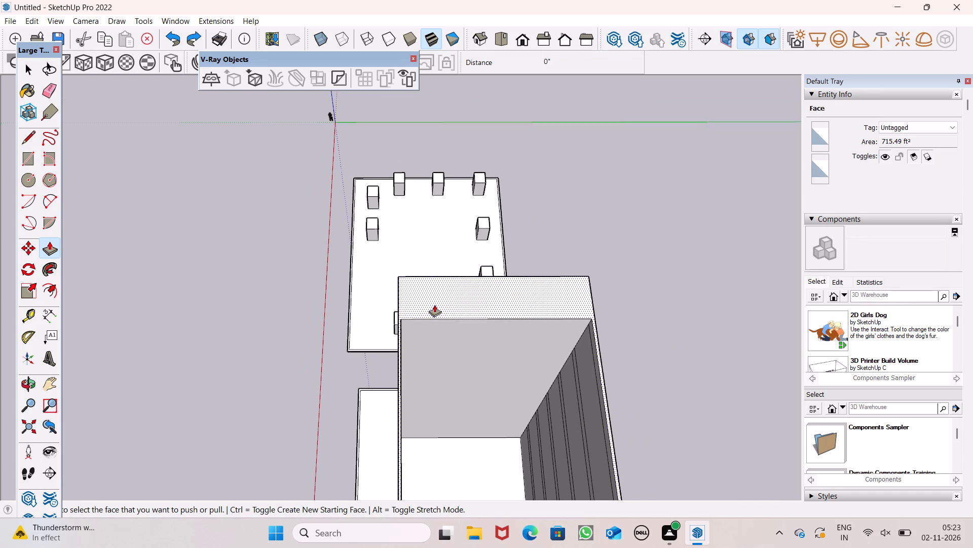
pyautogui.scroll(4, 495, 274)
pyautogui.scroll(-3, 485, 281)
pyautogui.moveTo(490, 302); pyautogui.dragTo(495, 317, button='middle')
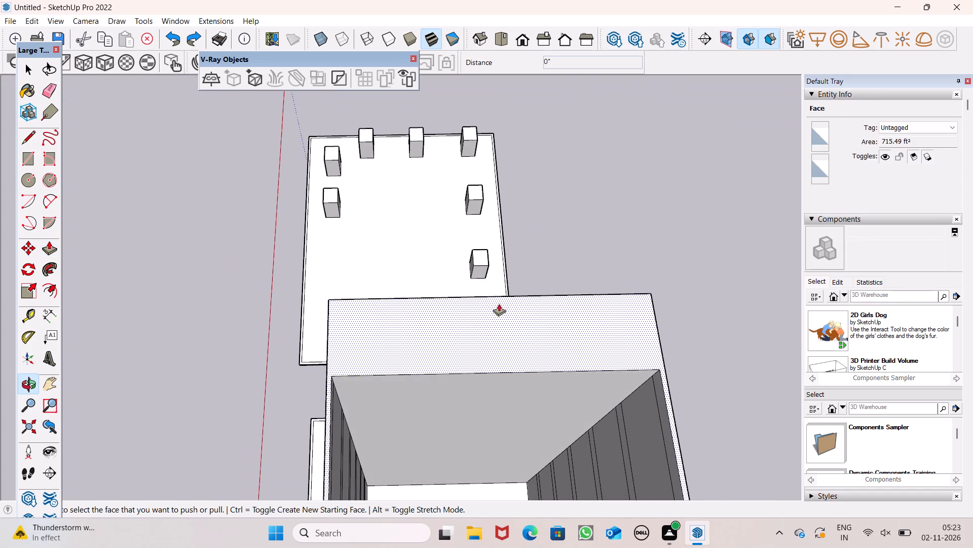
pyautogui.scroll(-4, 503, 270)
pyautogui.scroll(3, 485, 269)
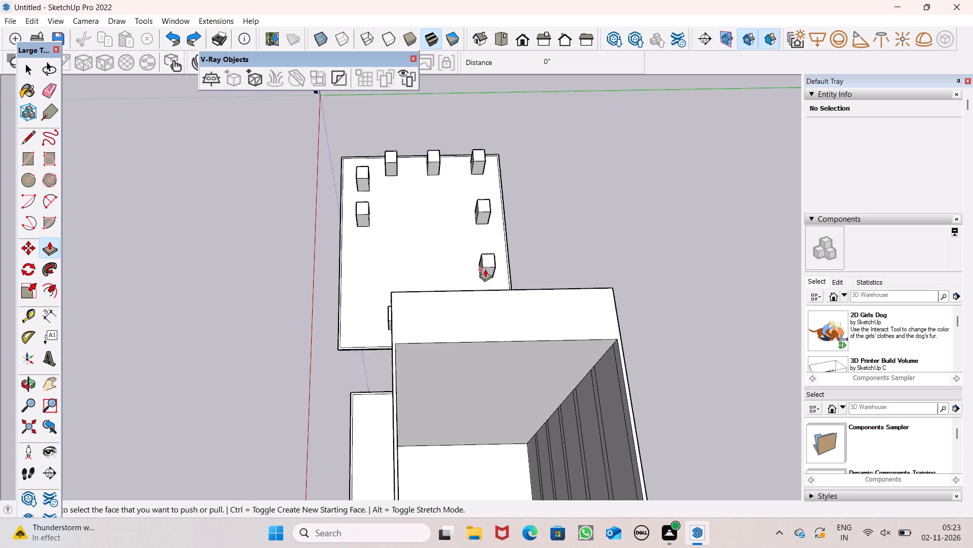
pyautogui.scroll(1, 485, 269)
pyautogui.scroll(-1, 464, 277)
pyautogui.scroll(1, 458, 273)
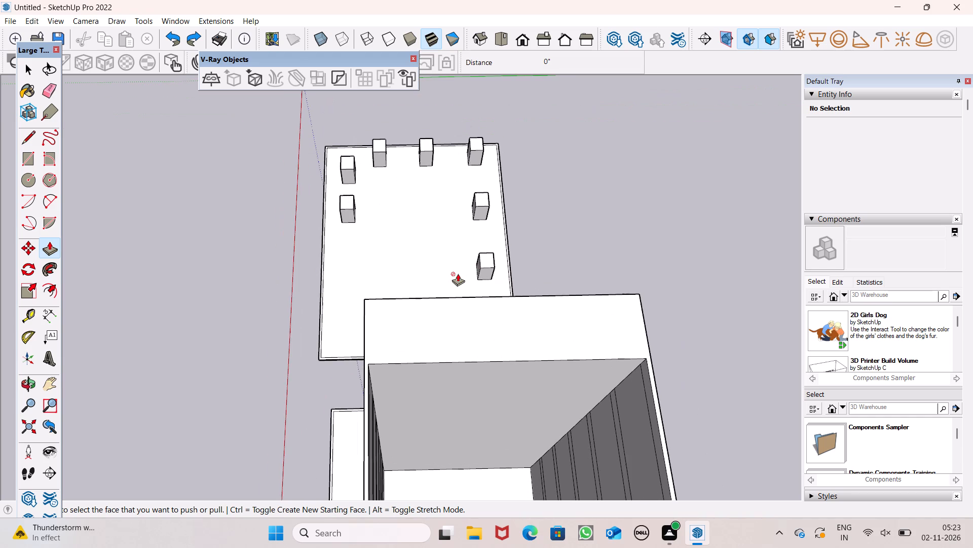
pyautogui.scroll(-2, 458, 273)
pyautogui.scroll(2, 488, 350)
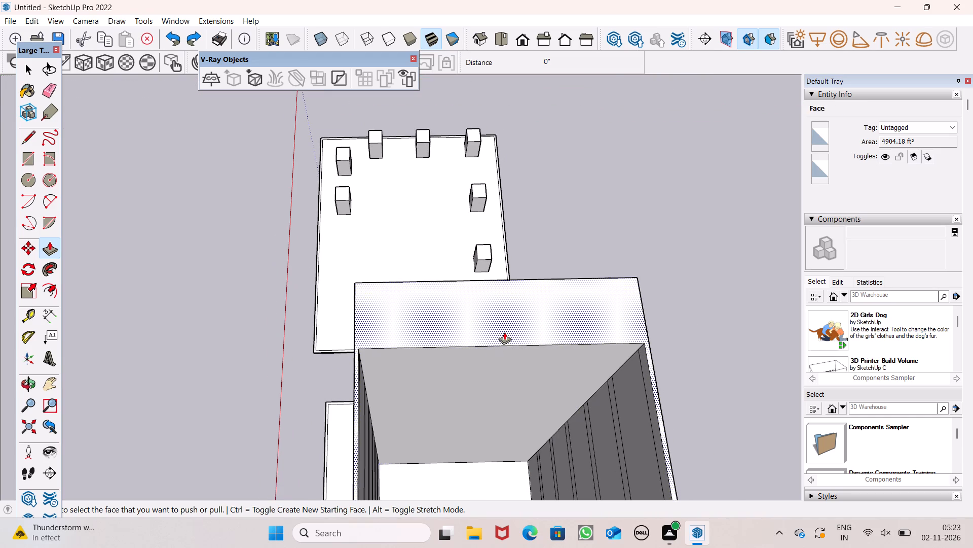
pyautogui.scroll(-2, 505, 331)
pyautogui.moveTo(513, 347); pyautogui.dragTo(515, 370, button='middle')
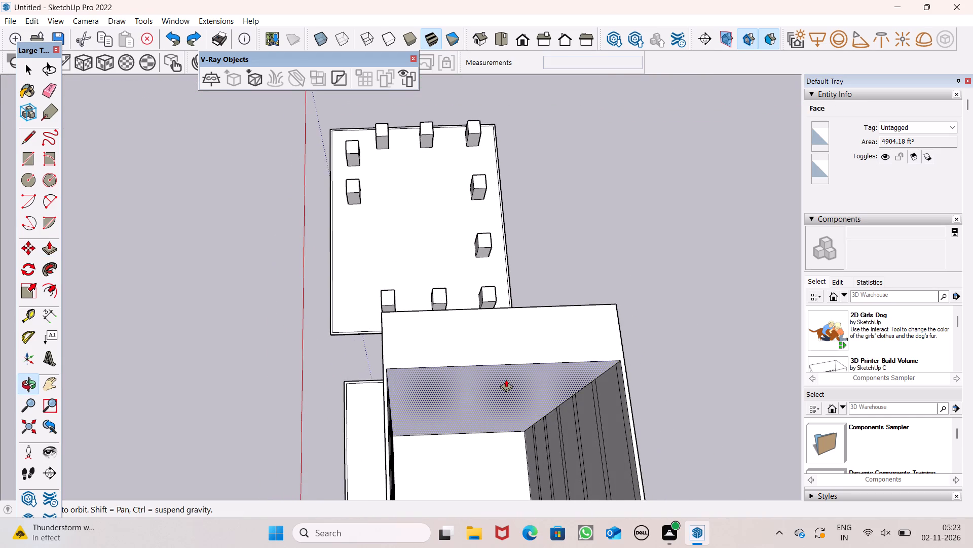
pyautogui.scroll(1, 502, 383)
pyautogui.scroll(-1, 493, 386)
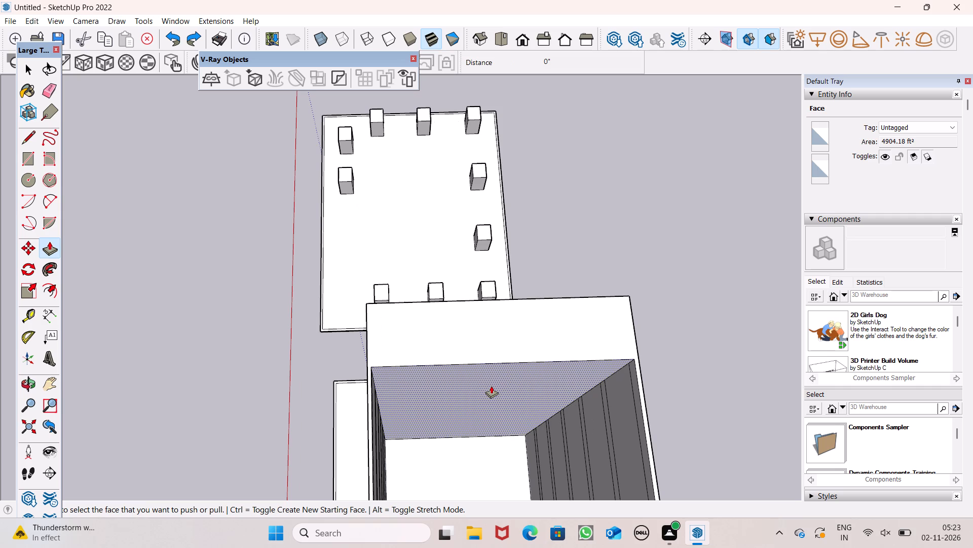
pyautogui.scroll(4, 435, 385)
pyautogui.moveTo(439, 378); pyautogui.dragTo(434, 356)
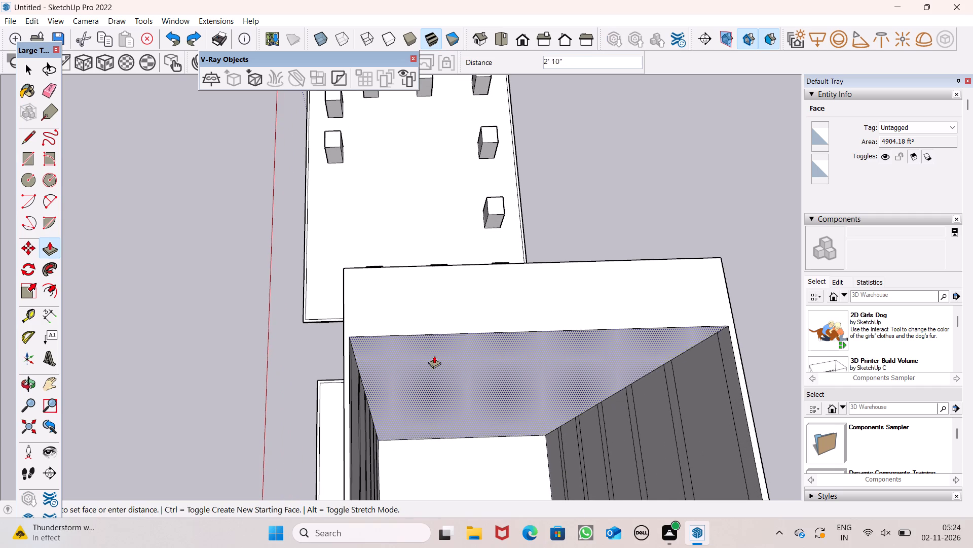
pyautogui.moveTo(434, 356); pyautogui.dragTo(435, 308)
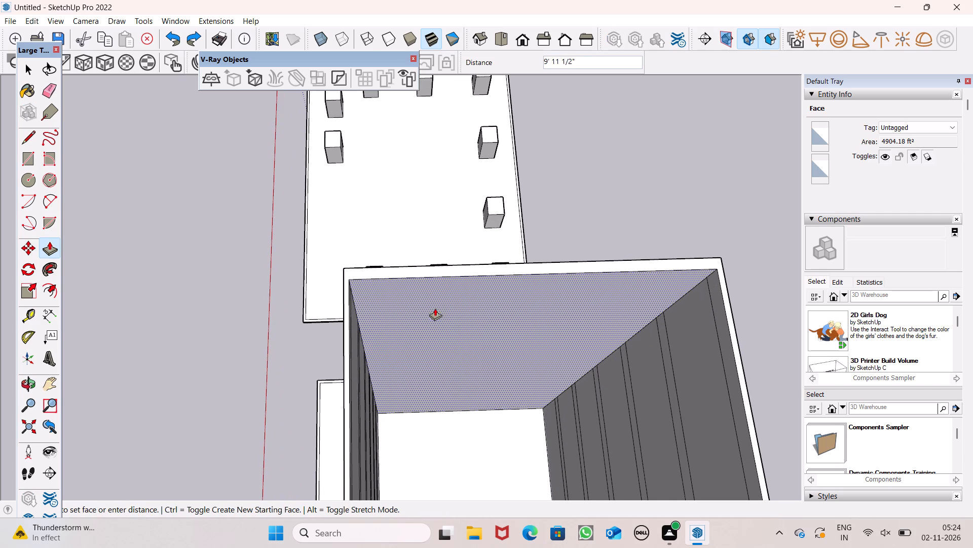
pyautogui.moveTo(435, 308); pyautogui.dragTo(437, 304)
# Push/Pull the end wall's inner face by about another 3 1/16" to adjust the wall thickness.
pyautogui.scroll(-1, 393, 309)
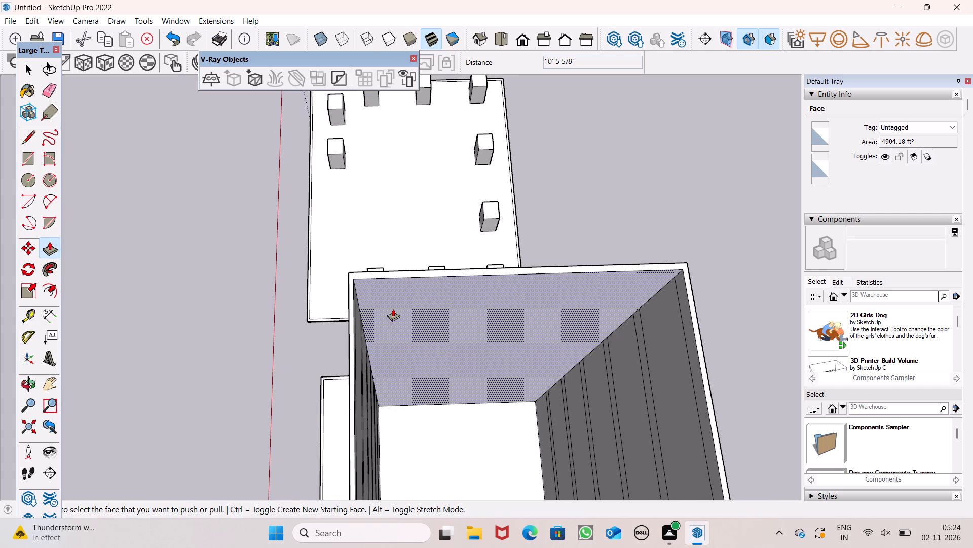
pyautogui.scroll(-1, 393, 309)
pyautogui.moveTo(425, 327); pyautogui.dragTo(442, 343, button='middle')
pyautogui.scroll(1, 419, 327)
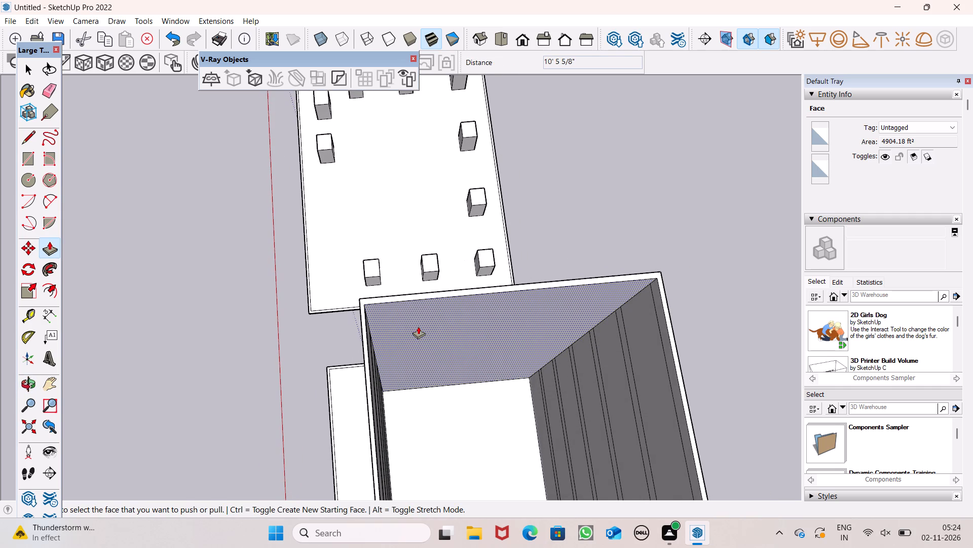
pyautogui.click(418, 325)
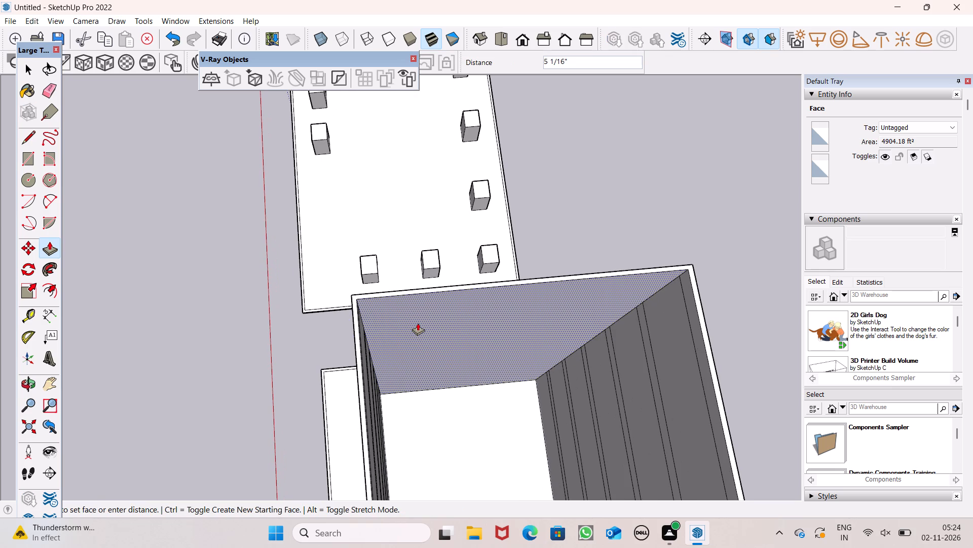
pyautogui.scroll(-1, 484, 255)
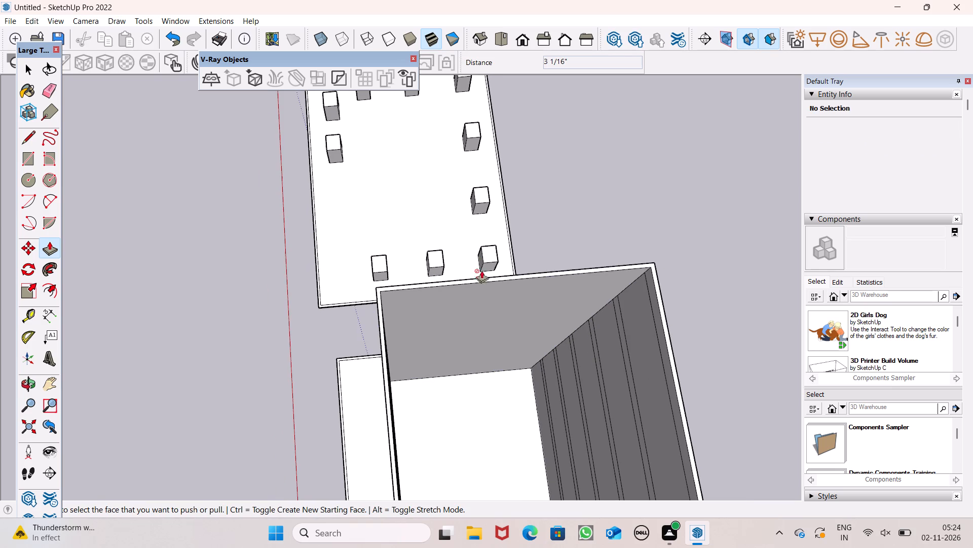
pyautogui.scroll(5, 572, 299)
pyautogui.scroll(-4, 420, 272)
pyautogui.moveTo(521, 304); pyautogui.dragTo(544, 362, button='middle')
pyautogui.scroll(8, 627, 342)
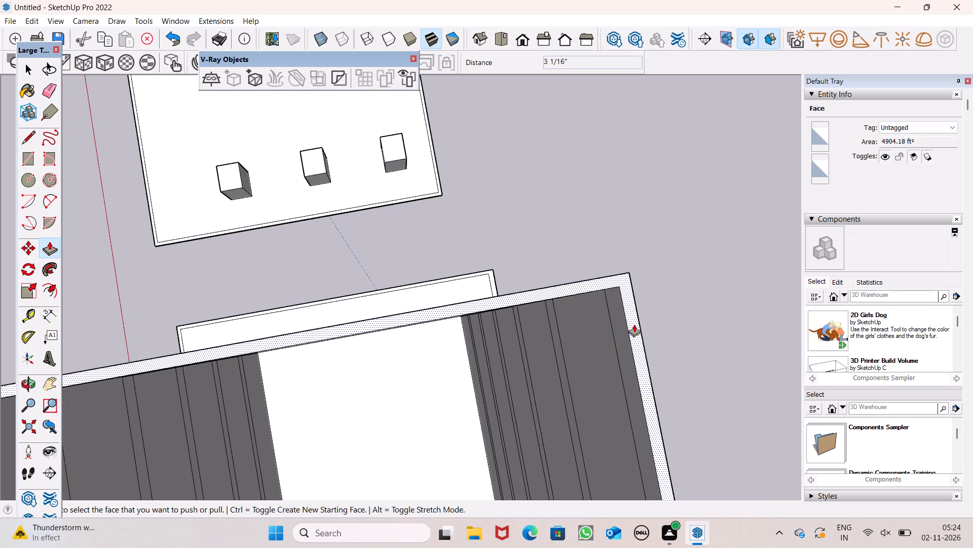
# Inspect the thinned end wall from above, and examine the banded long facade of the tower from outside.
pyautogui.scroll(6, 659, 321)
pyautogui.scroll(-4, 643, 306)
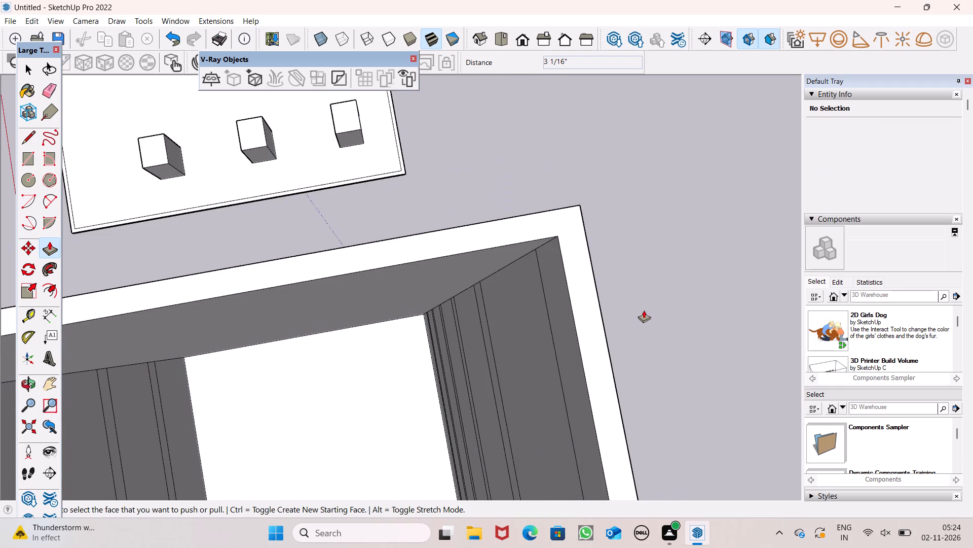
pyautogui.scroll(-1, 596, 304)
pyautogui.scroll(-6, 522, 239)
pyautogui.moveTo(642, 287); pyautogui.dragTo(634, 272, button='middle')
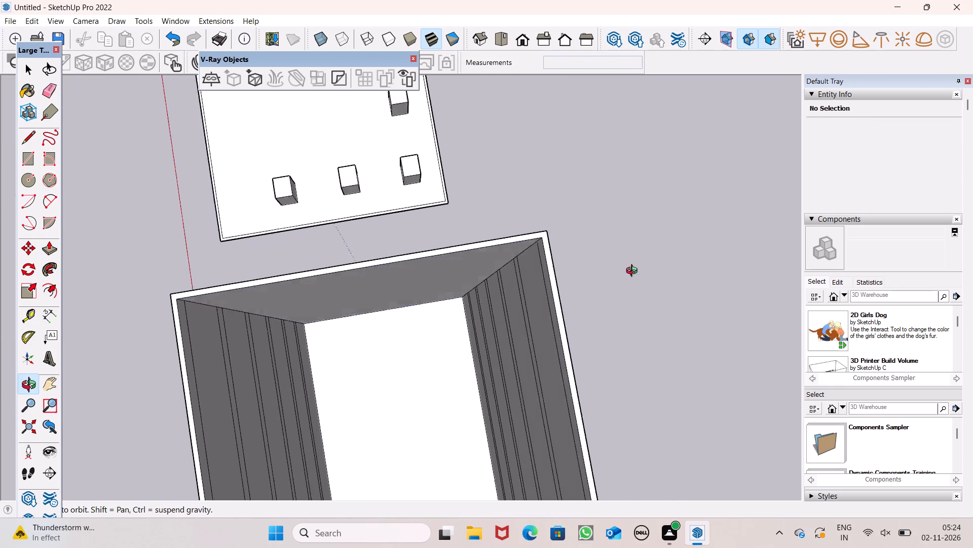
pyautogui.moveTo(634, 272); pyautogui.dragTo(644, 96, button='middle')
pyautogui.click(651, 134)
pyautogui.press('space')
pyautogui.scroll(-4, 651, 134)
pyautogui.moveTo(461, 290); pyautogui.dragTo(661, 191, button='middle')
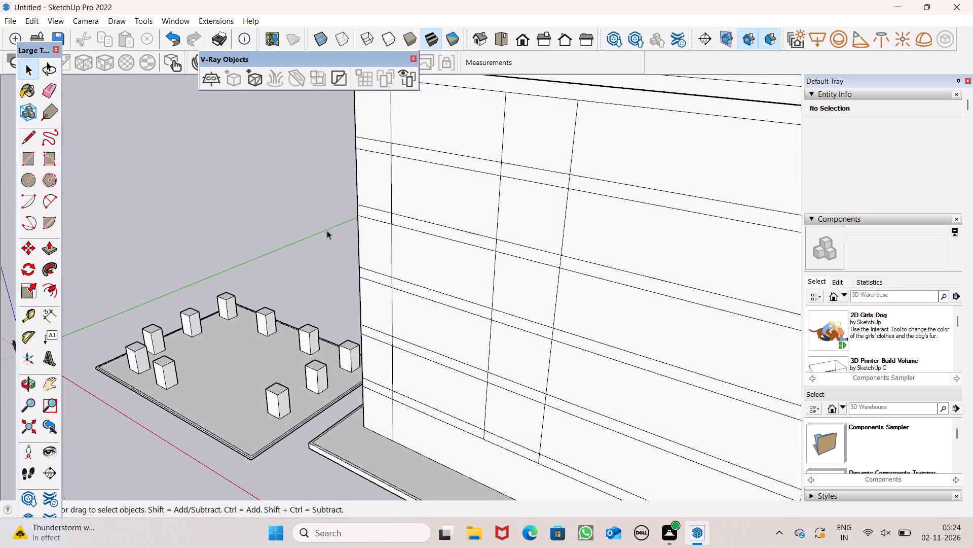
pyautogui.scroll(-5, 321, 232)
pyautogui.moveTo(283, 294); pyautogui.dragTo(464, 243, button='middle')
pyautogui.scroll(-2, 387, 279)
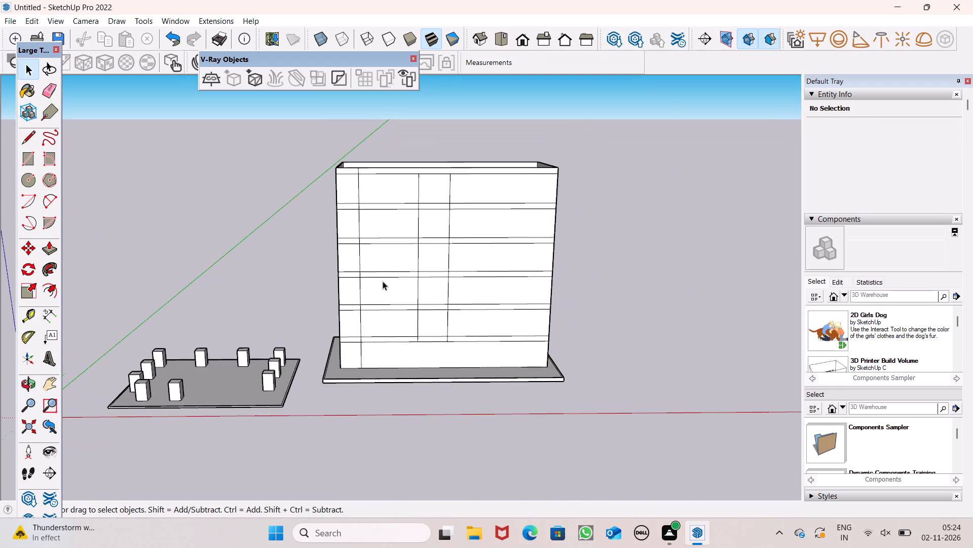
pyautogui.moveTo(422, 305); pyautogui.dragTo(426, 310, button='middle')
pyautogui.scroll(2, 576, 251)
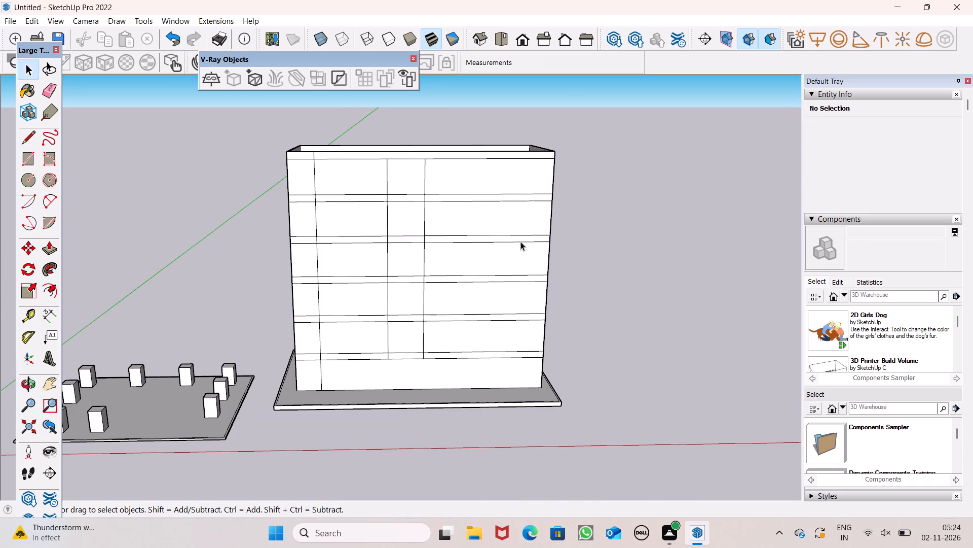
# Erase the upper four pairs of horizontal band lines crossing the narrow central vertical strip on the tower's long facade.
pyautogui.click(41, 94)
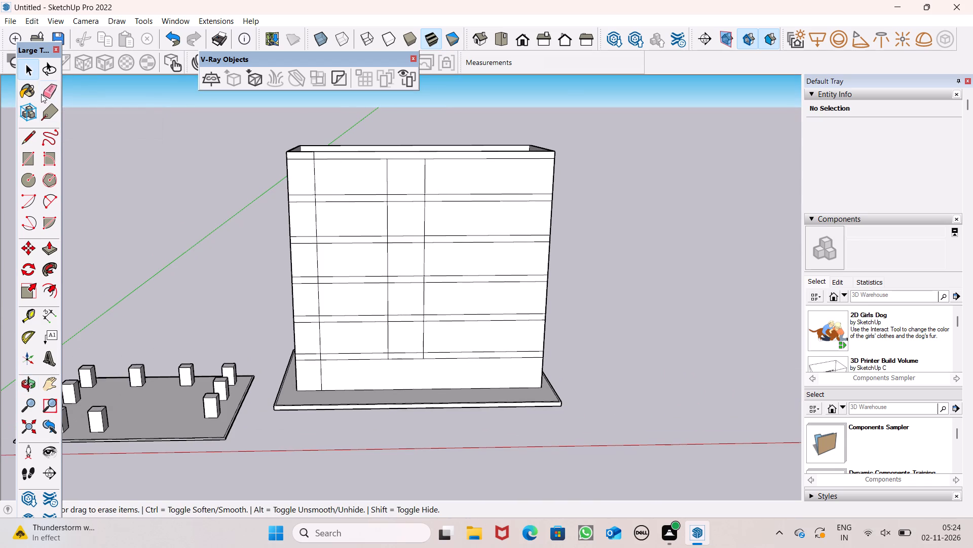
pyautogui.moveTo(163, 149); pyautogui.dragTo(179, 156, button='middle')
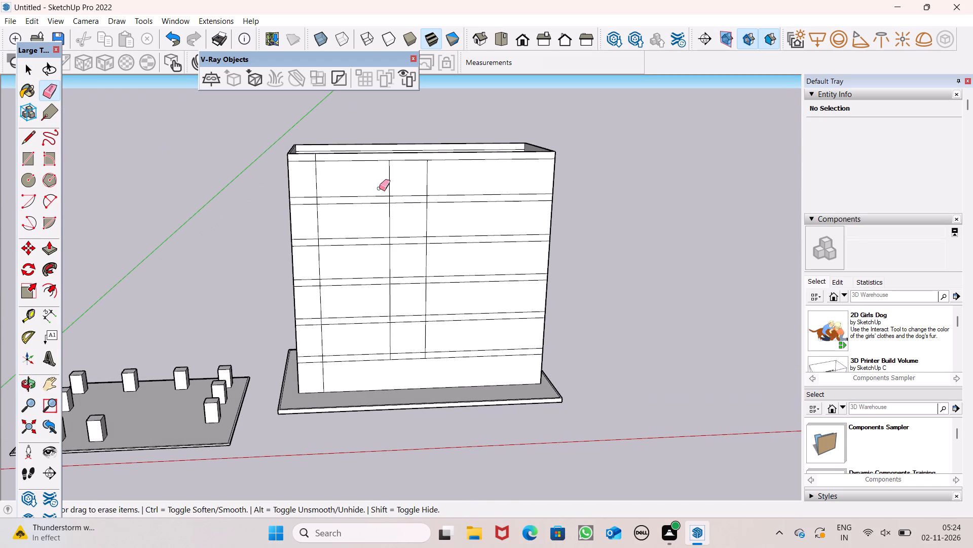
pyautogui.scroll(4, 408, 190)
pyautogui.moveTo(407, 190); pyautogui.dragTo(405, 203)
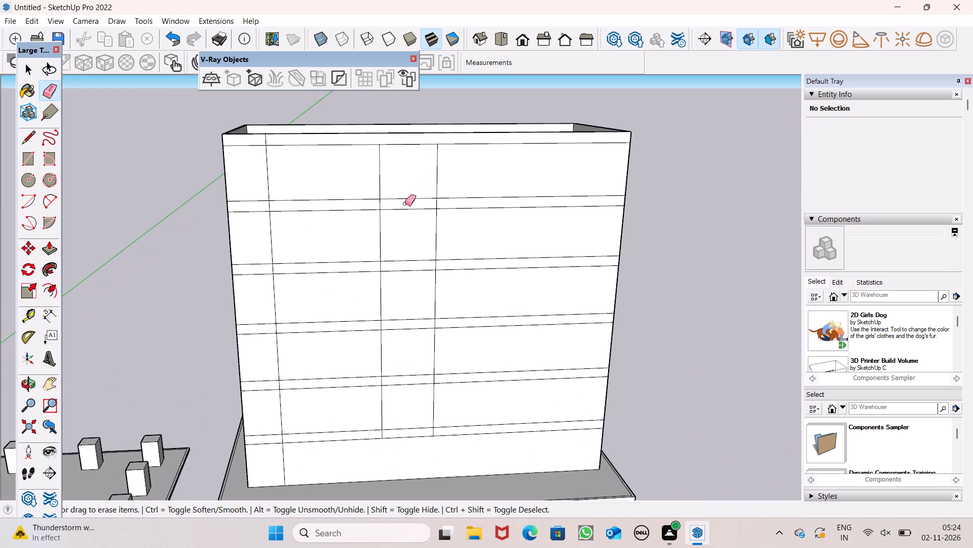
pyautogui.moveTo(405, 203); pyautogui.dragTo(404, 354)
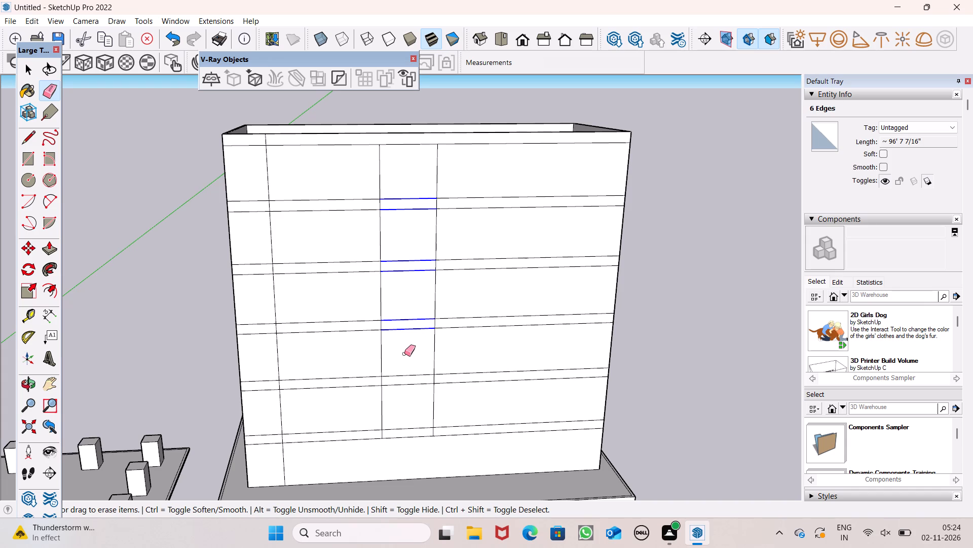
pyautogui.moveTo(404, 354); pyautogui.dragTo(401, 426)
pyautogui.moveTo(401, 426); pyautogui.dragTo(398, 422)
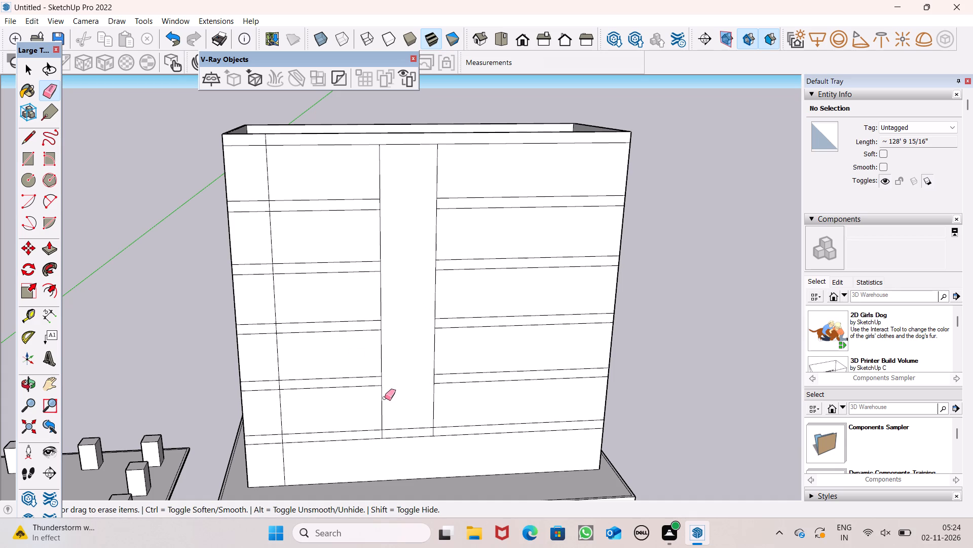
pyautogui.scroll(-2, 386, 435)
pyautogui.press('space')
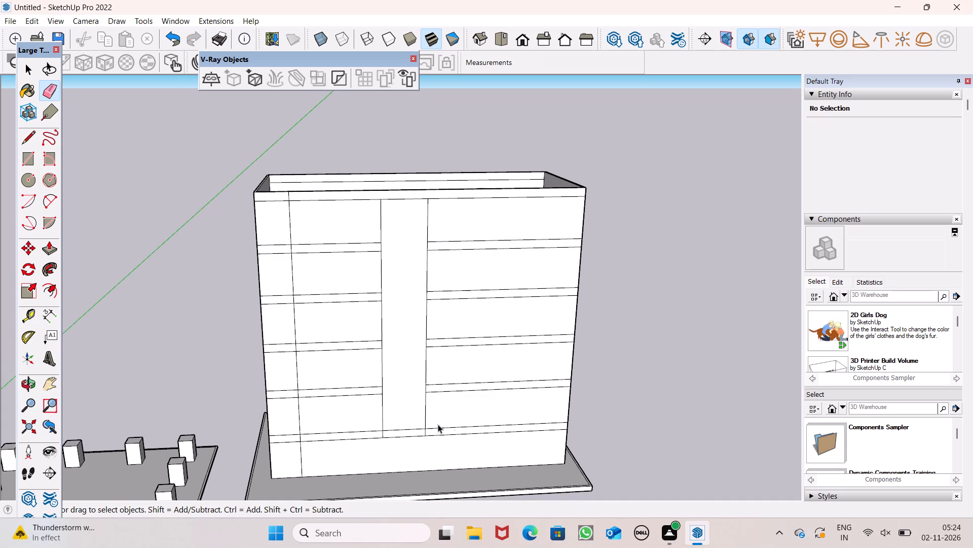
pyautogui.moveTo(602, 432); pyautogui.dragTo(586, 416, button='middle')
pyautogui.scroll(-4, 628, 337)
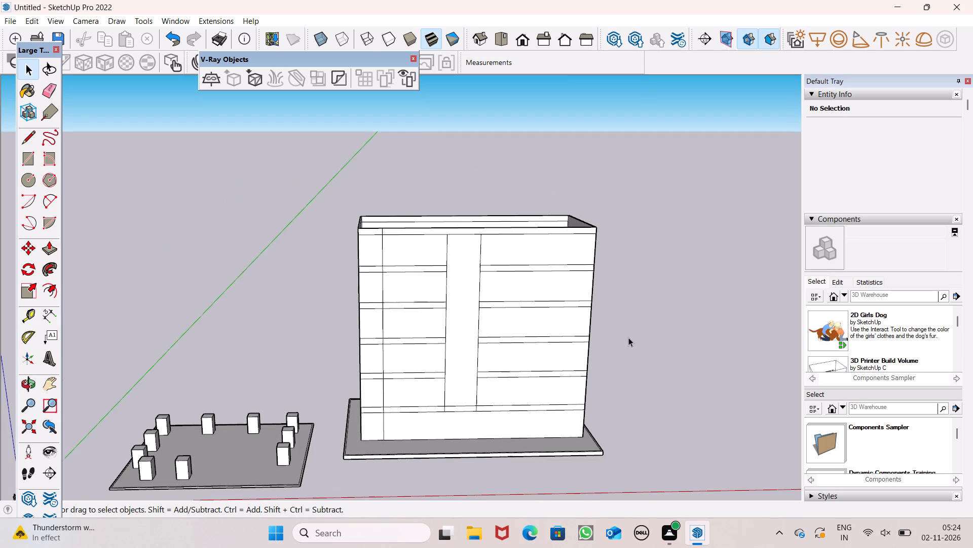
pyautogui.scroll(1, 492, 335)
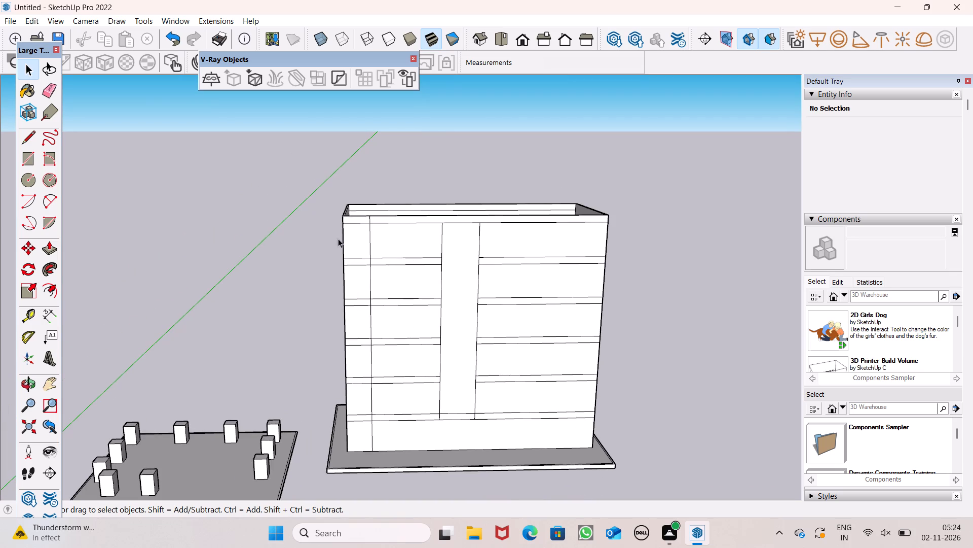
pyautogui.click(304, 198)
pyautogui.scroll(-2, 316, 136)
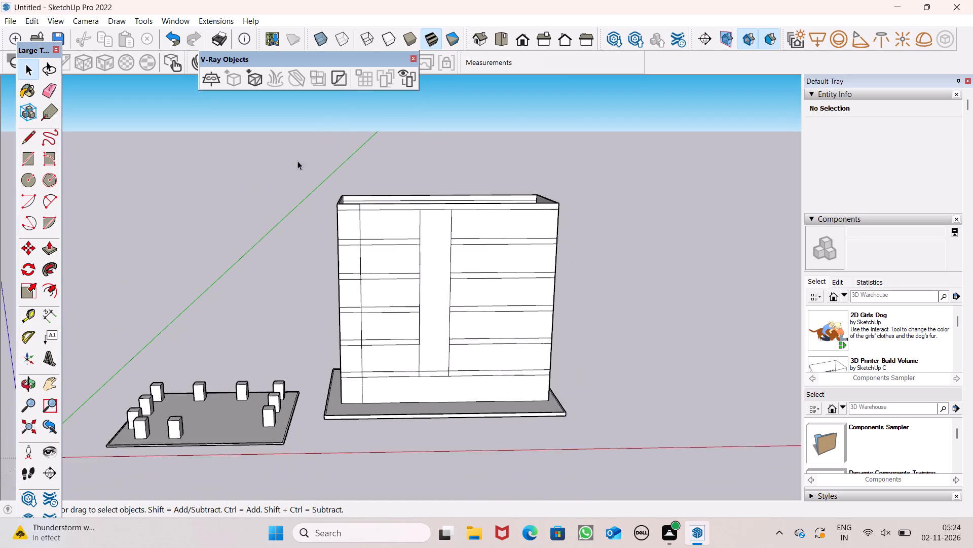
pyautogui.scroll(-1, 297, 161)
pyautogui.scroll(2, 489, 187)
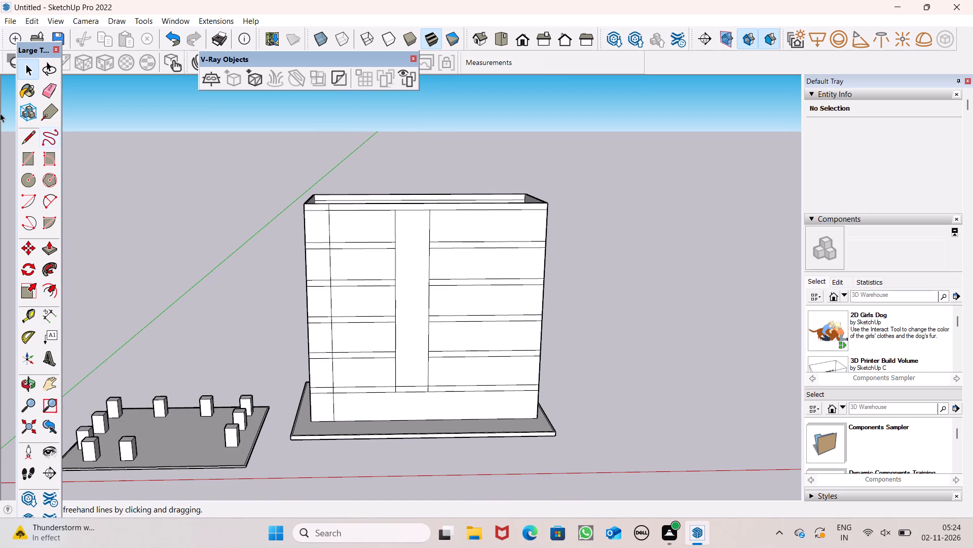
# Draw two vertical lines of 15' extending both edges of the facade's central strip from the lowest band down to the slab.
pyautogui.click(26, 136)
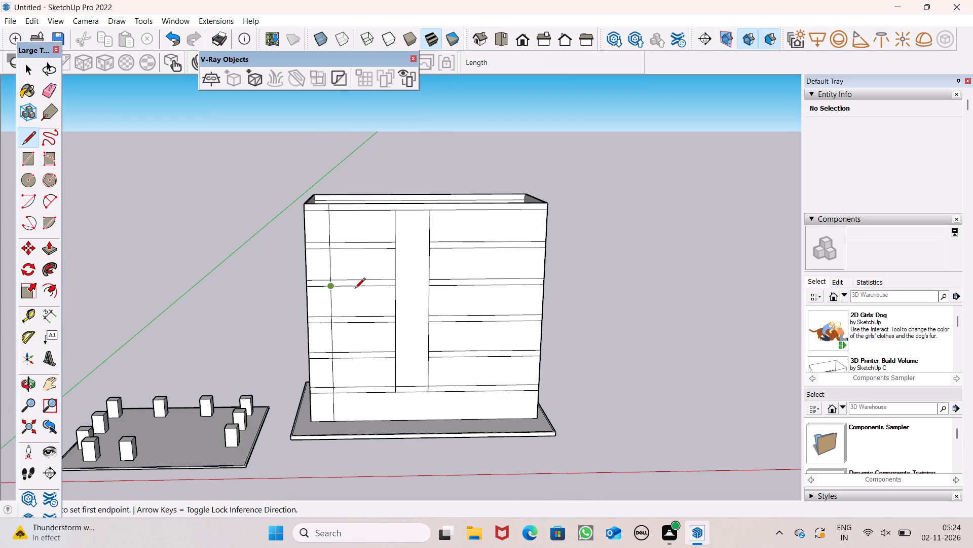
pyautogui.scroll(4, 518, 298)
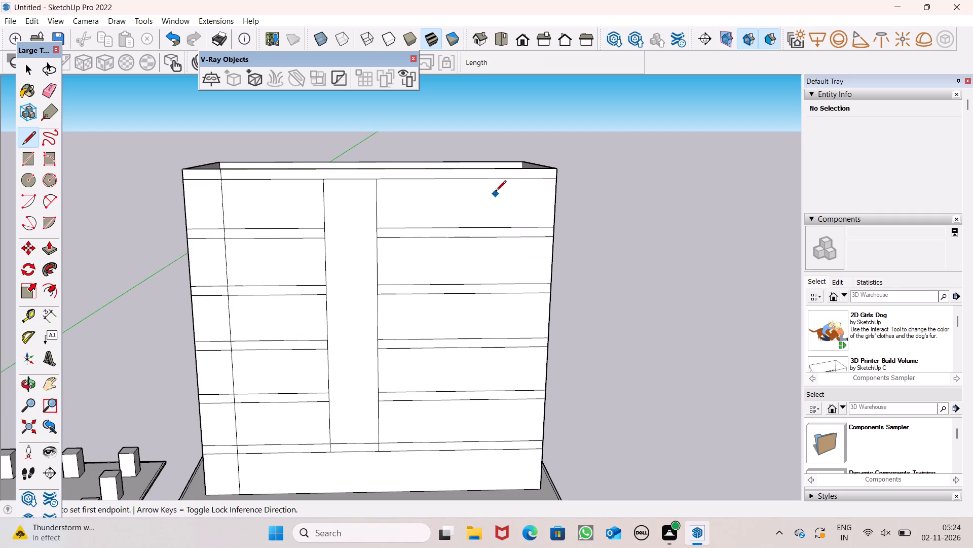
pyautogui.middleClick(389, 257)
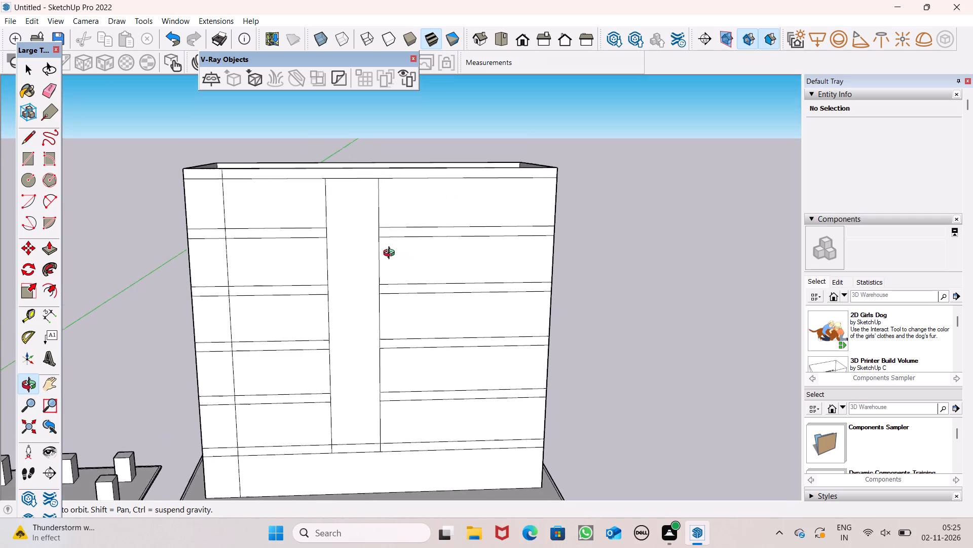
pyautogui.moveTo(475, 391); pyautogui.dragTo(439, 342, button='middle')
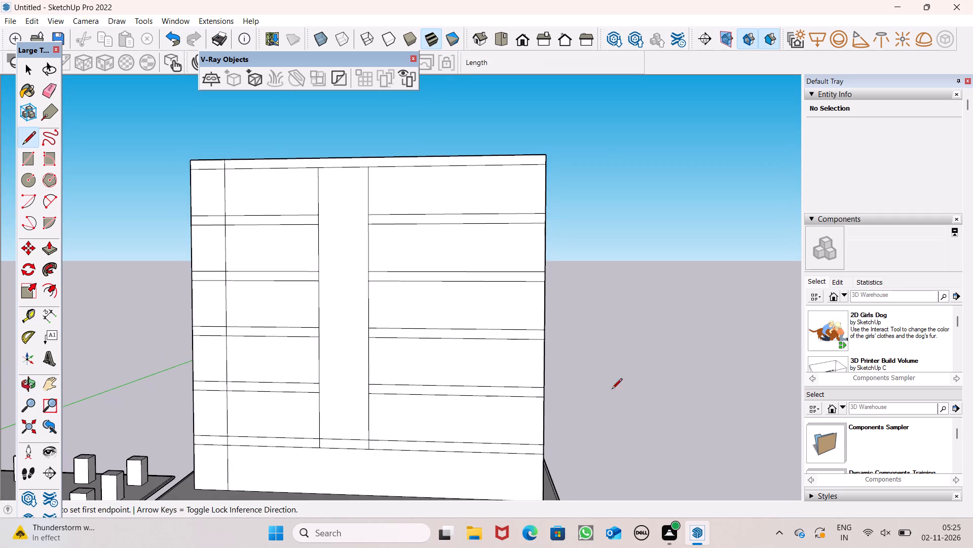
pyautogui.moveTo(691, 364); pyautogui.dragTo(689, 349, button='middle')
pyautogui.moveTo(649, 330); pyautogui.dragTo(650, 330, button='middle')
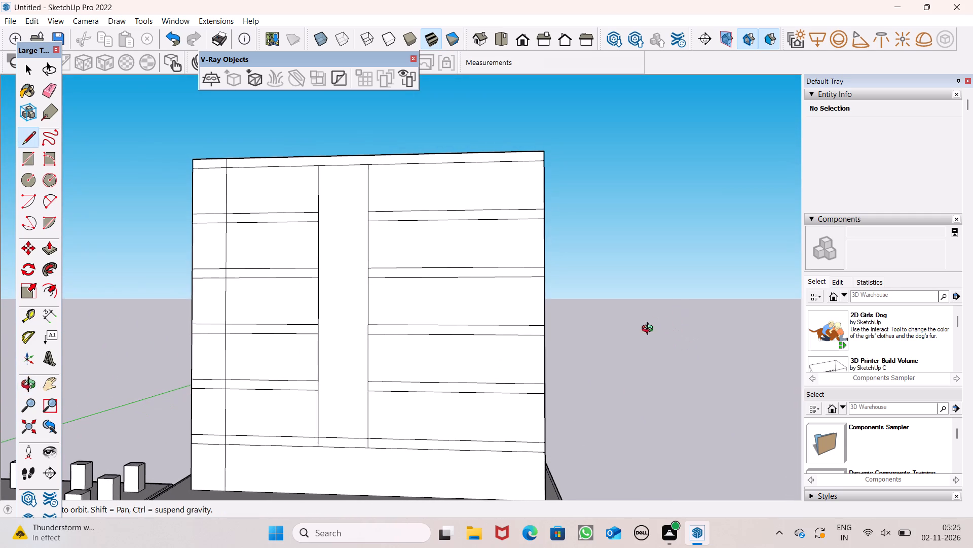
pyautogui.moveTo(650, 330); pyautogui.dragTo(680, 336, button='middle')
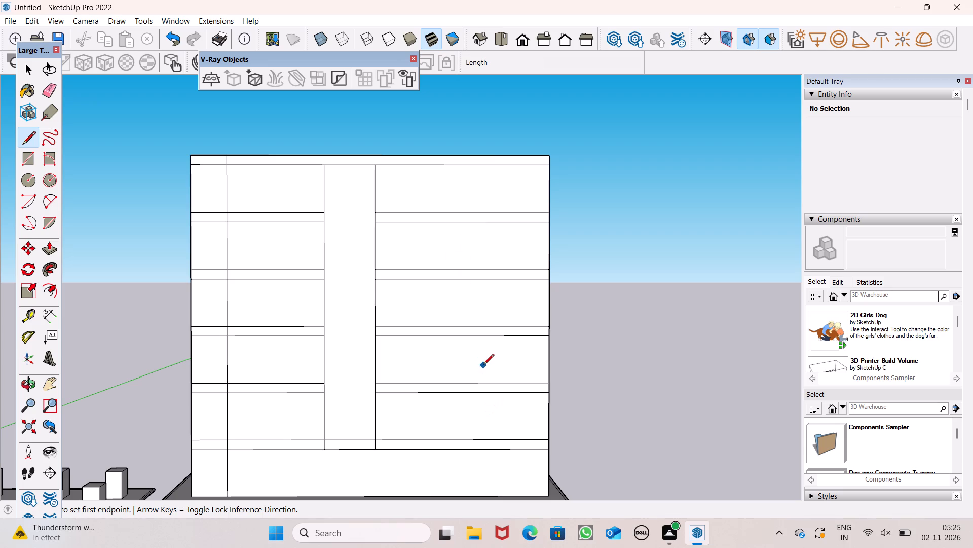
pyautogui.scroll(-2, 474, 333)
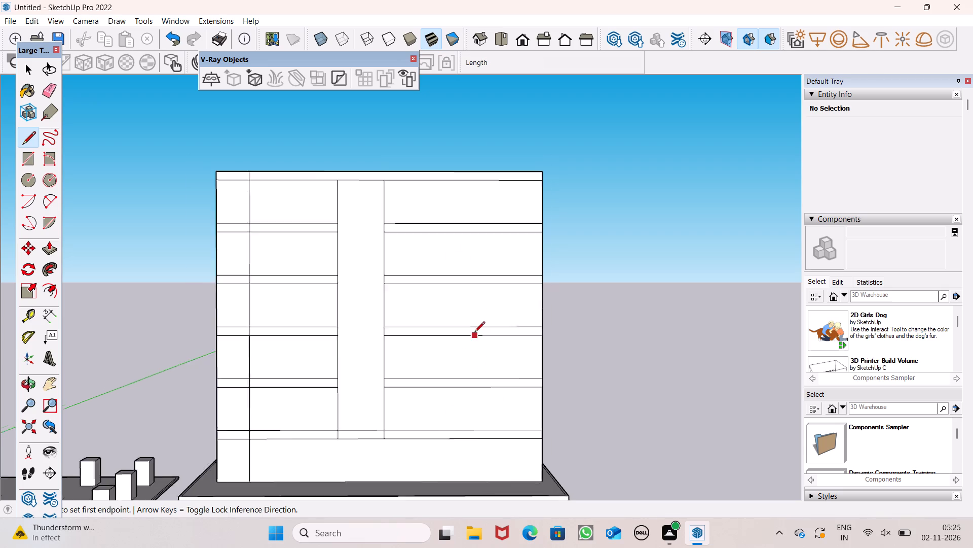
pyautogui.scroll(-8, 474, 333)
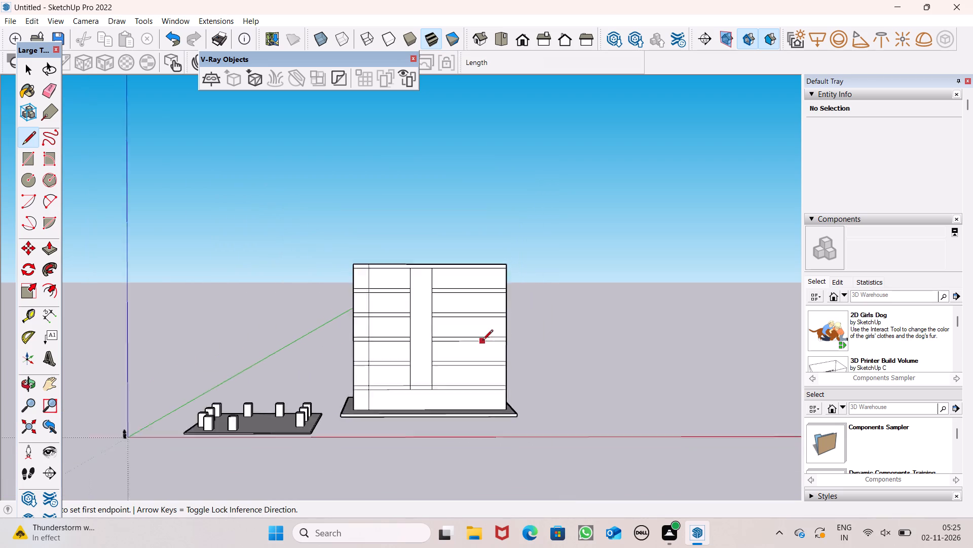
pyautogui.scroll(-7, 482, 341)
pyautogui.scroll(14, 458, 381)
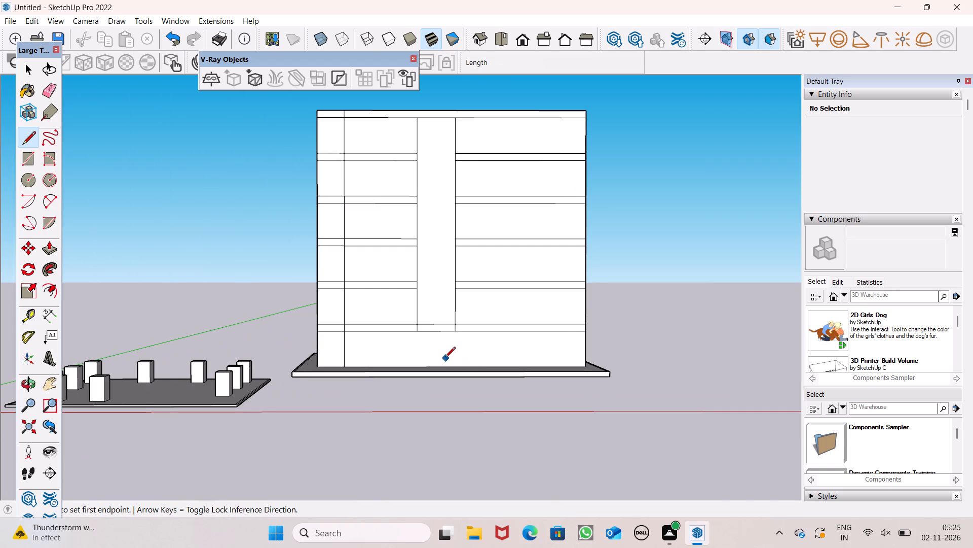
pyautogui.scroll(-6, 487, 319)
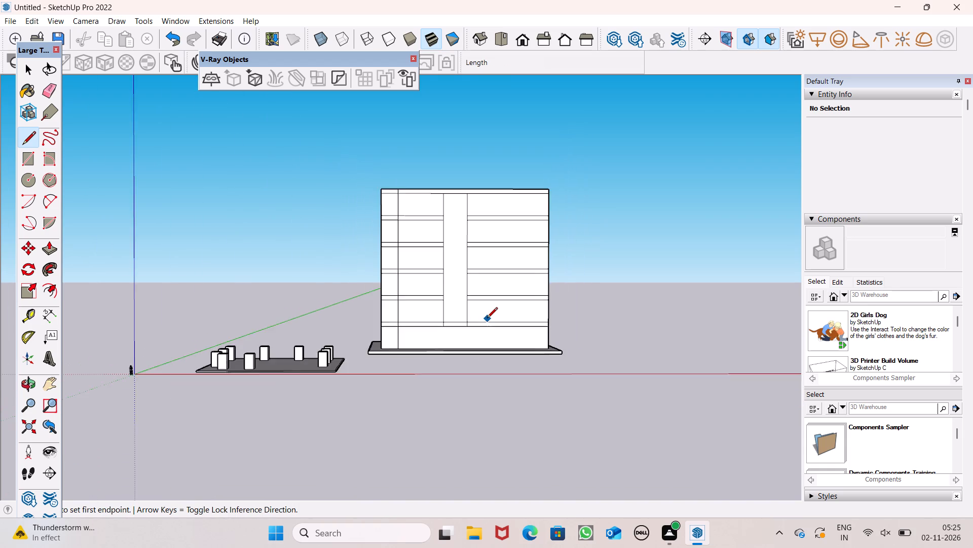
pyautogui.scroll(5, 451, 327)
pyautogui.scroll(-6, 451, 327)
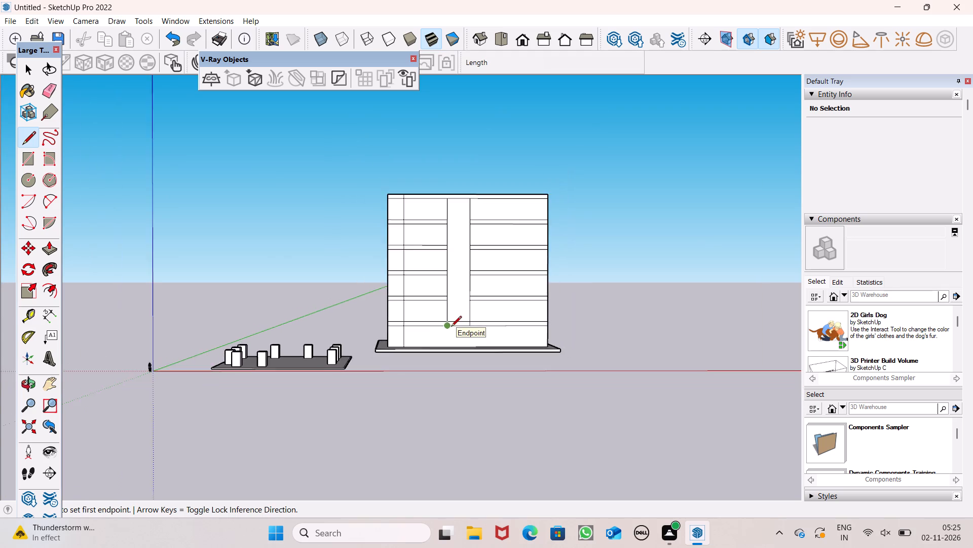
pyautogui.scroll(-4, 451, 327)
pyautogui.moveTo(452, 334); pyautogui.dragTo(454, 379, button='middle')
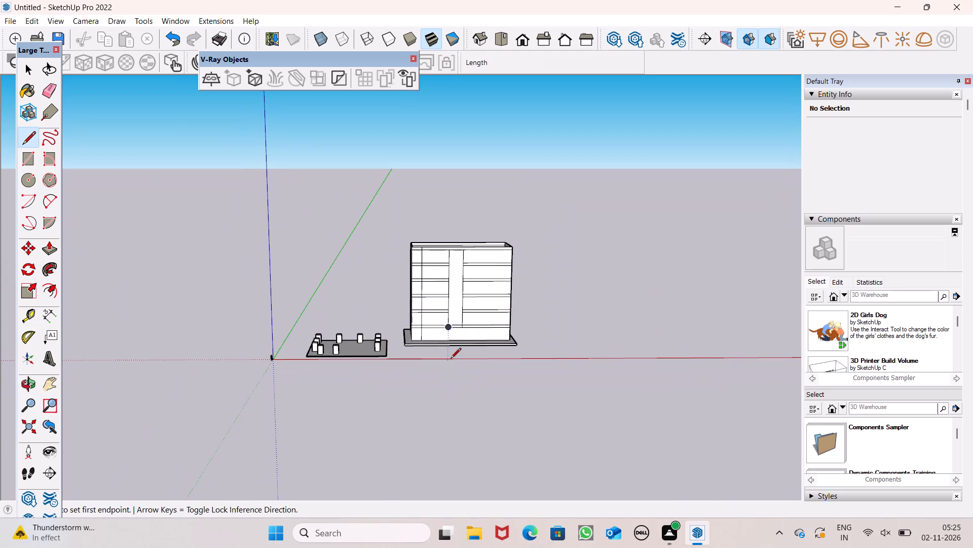
pyautogui.scroll(13, 450, 354)
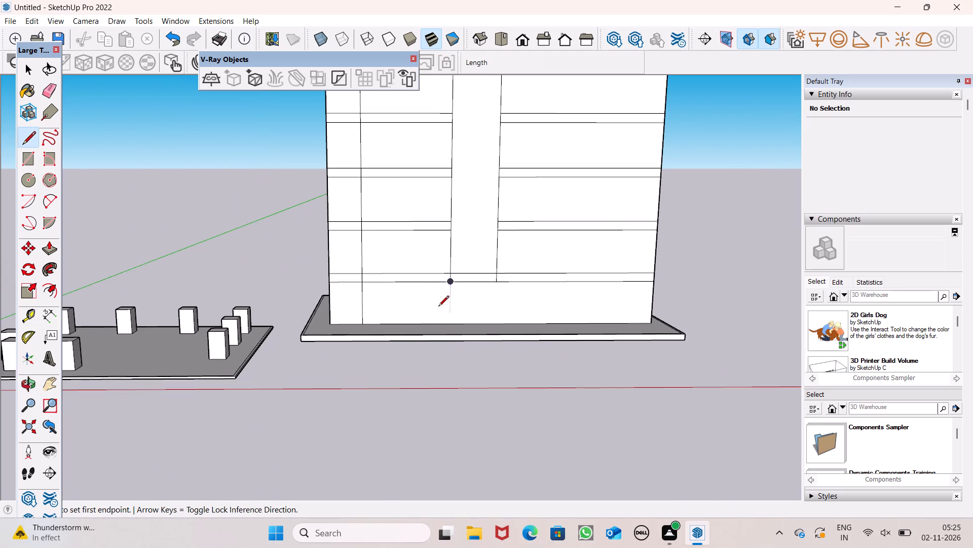
pyautogui.scroll(6, 447, 291)
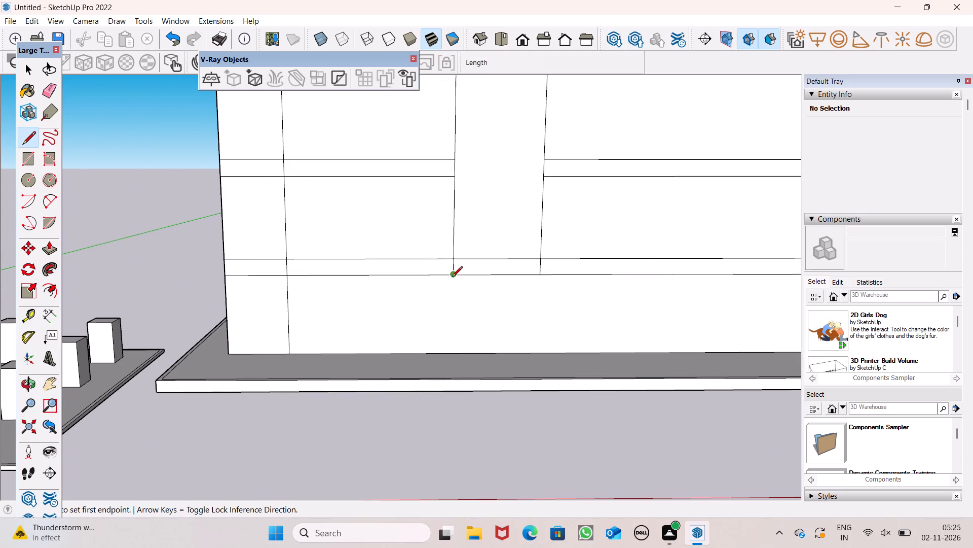
pyautogui.click(453, 277)
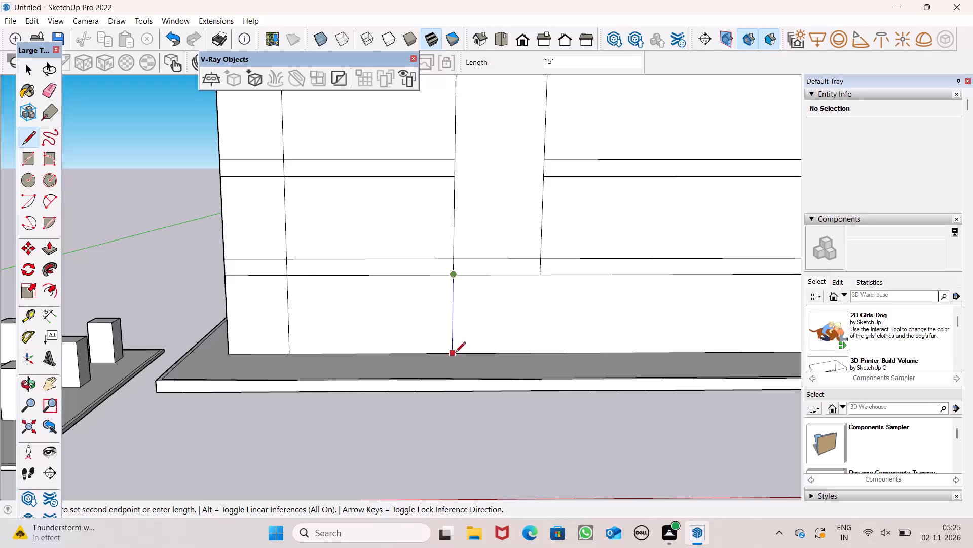
pyautogui.click(455, 355)
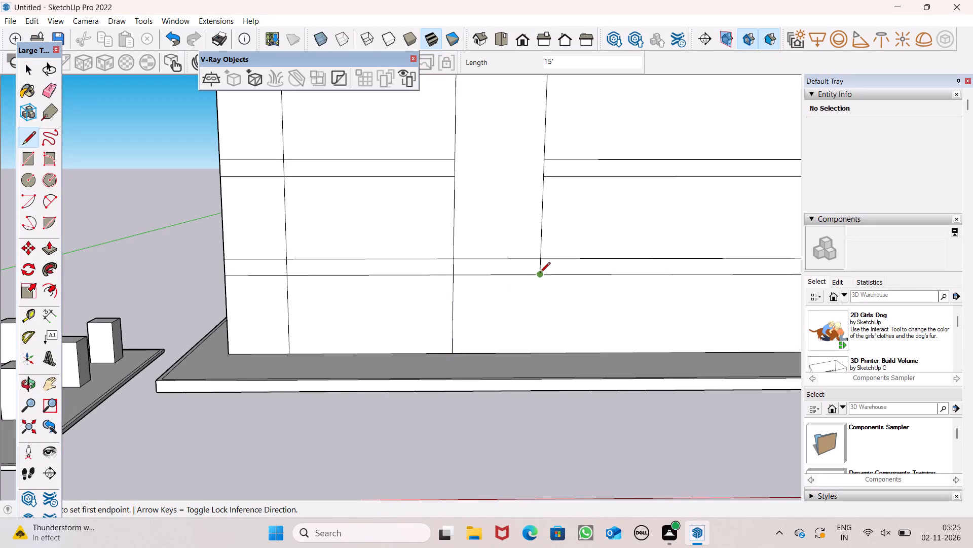
pyautogui.click(540, 273)
pyautogui.click(533, 353)
pyautogui.scroll(-2, 428, 331)
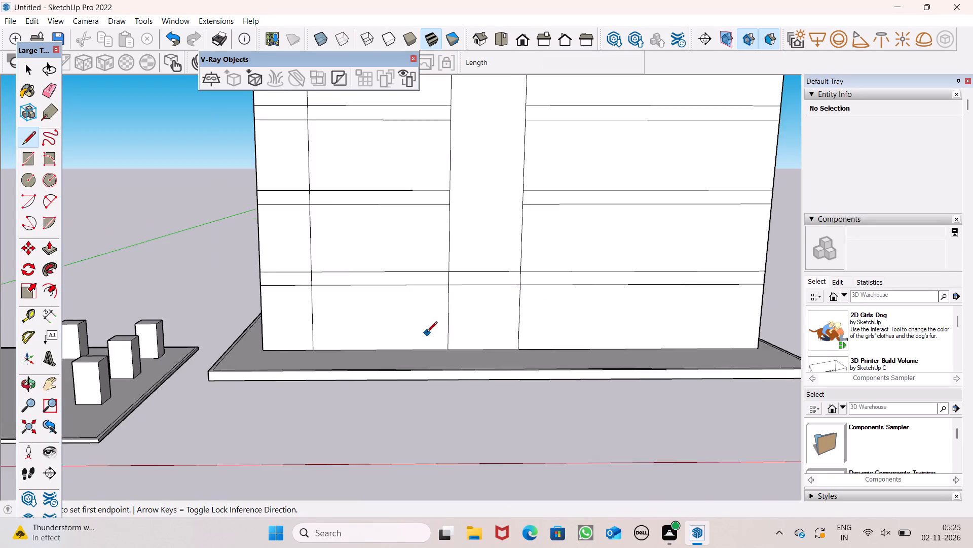
pyautogui.scroll(-3, 427, 333)
# Erase the lowest pair of horizontal band lines crossing the central vertical strip on the tower's long facade.
pyautogui.click(43, 90)
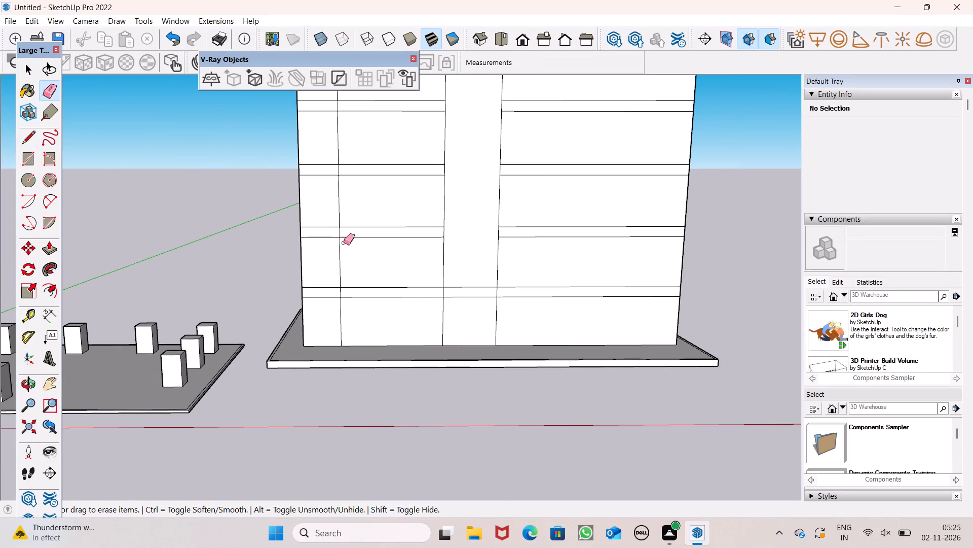
pyautogui.scroll(2, 452, 307)
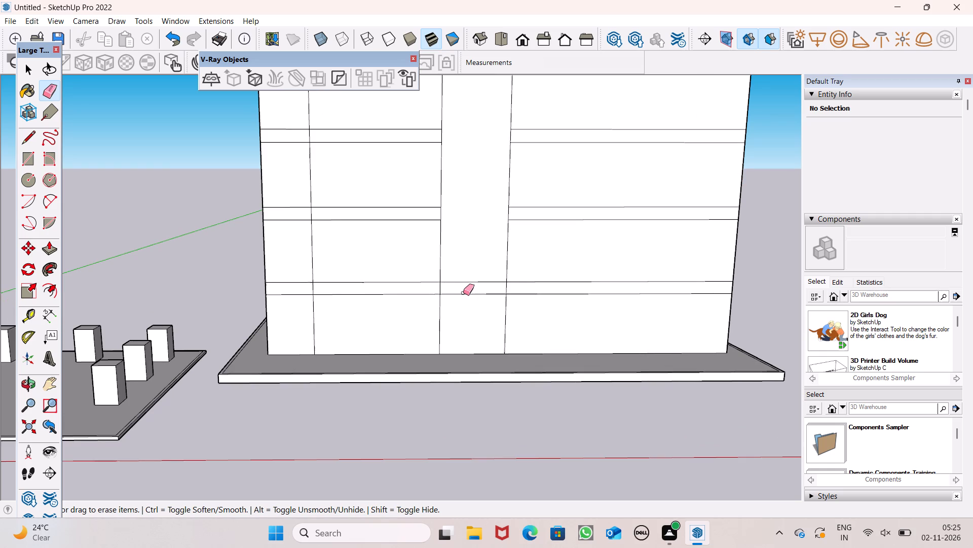
pyautogui.click(463, 293)
pyautogui.moveTo(461, 279); pyautogui.dragTo(461, 284)
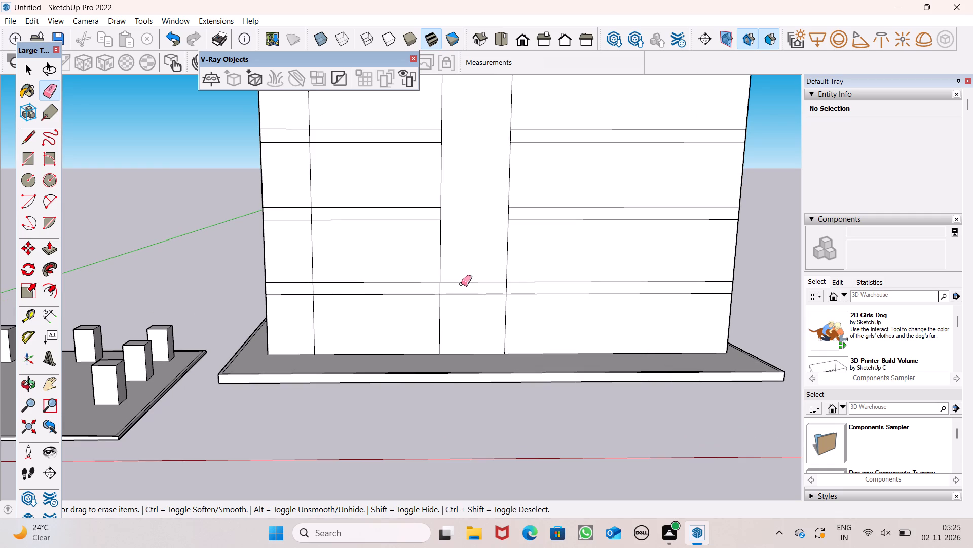
pyautogui.moveTo(461, 284); pyautogui.dragTo(463, 297)
pyautogui.scroll(-7, 465, 287)
pyautogui.scroll(-5, 464, 350)
# Draw a 72' vertical line on the facade's wider banded section, from the second band below the roof edge down to the slab.
pyautogui.moveTo(495, 363); pyautogui.dragTo(497, 365, button='middle')
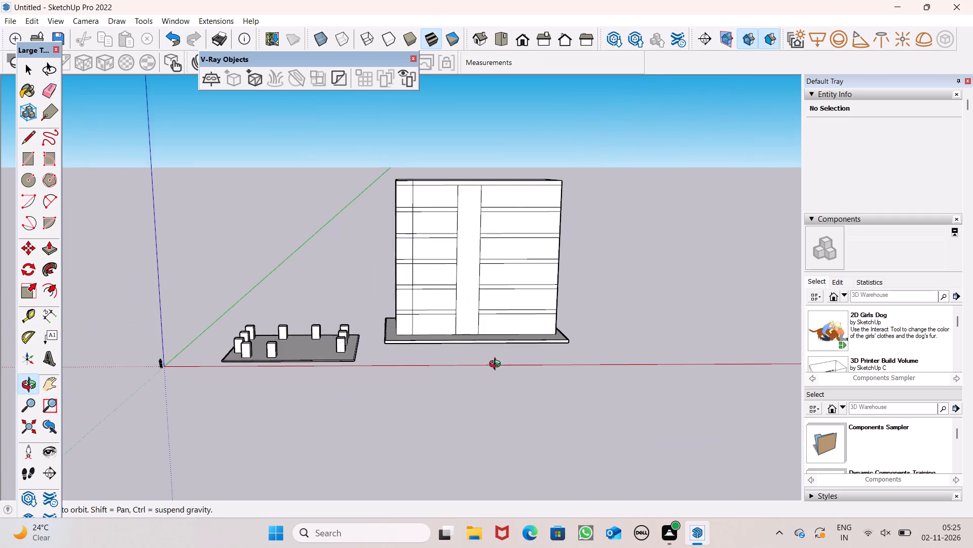
pyautogui.moveTo(497, 365); pyautogui.dragTo(498, 383, button='middle')
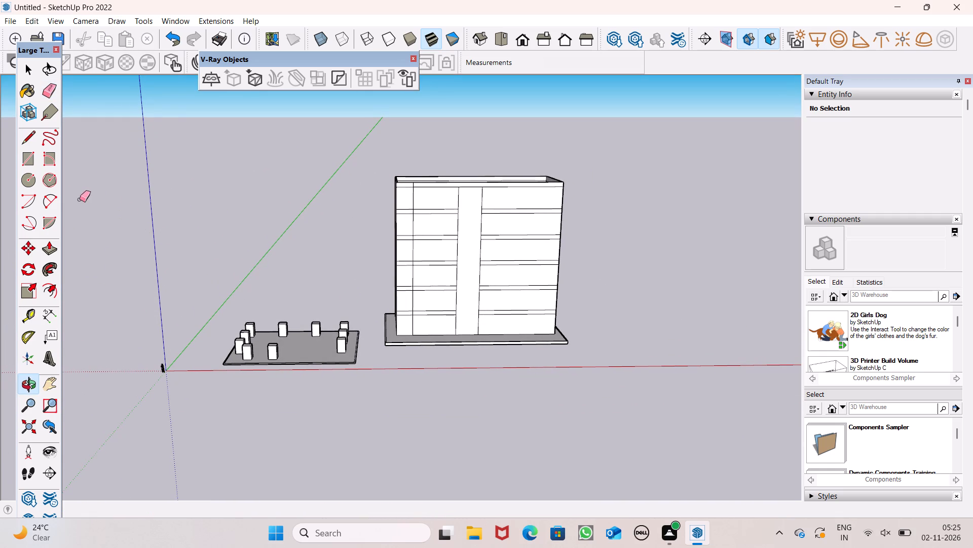
pyautogui.click(28, 142)
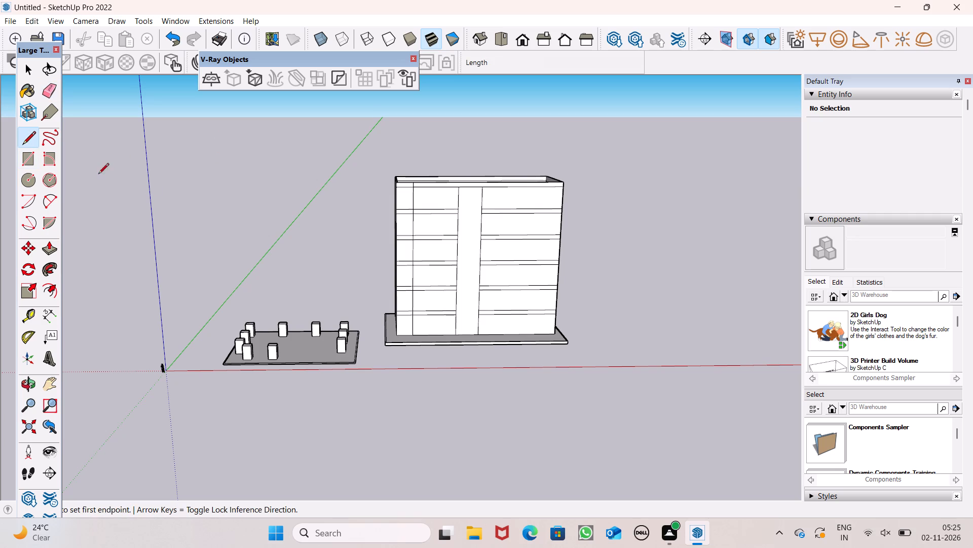
pyautogui.scroll(2, 678, 273)
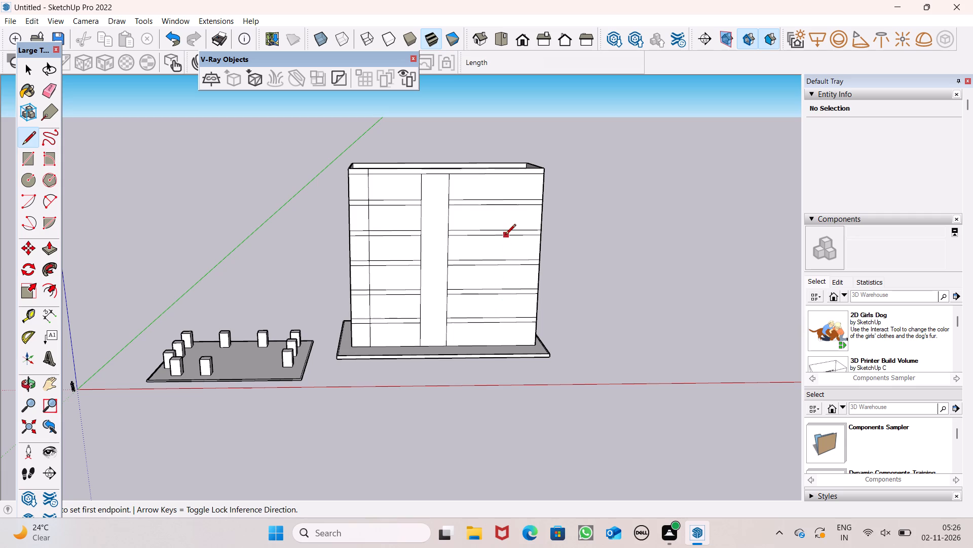
pyautogui.scroll(4, 553, 237)
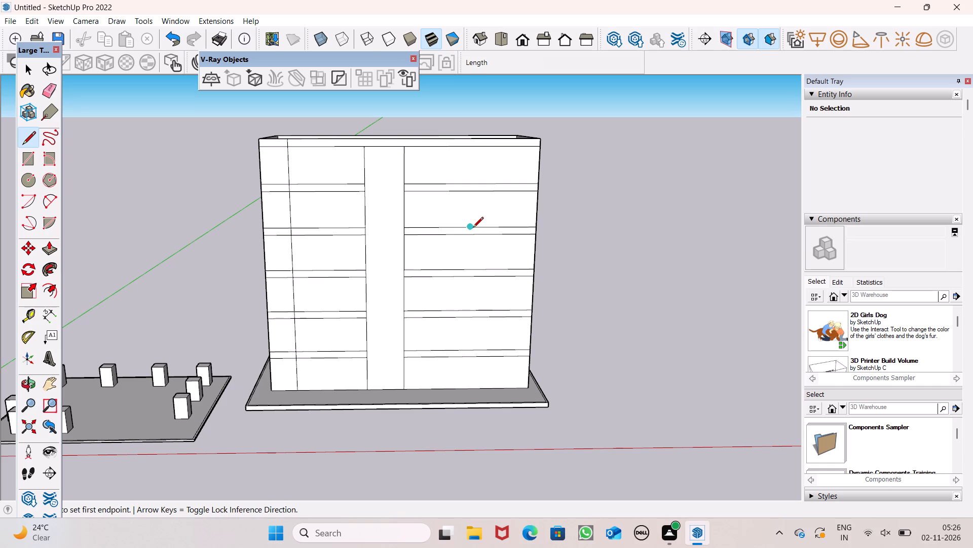
pyautogui.scroll(3, 471, 237)
pyautogui.click(473, 226)
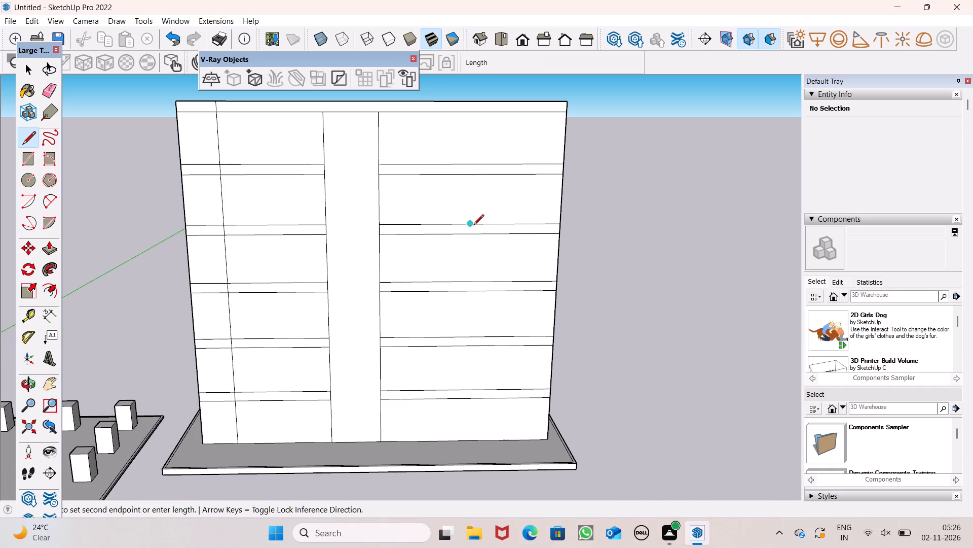
pyautogui.scroll(-2, 476, 310)
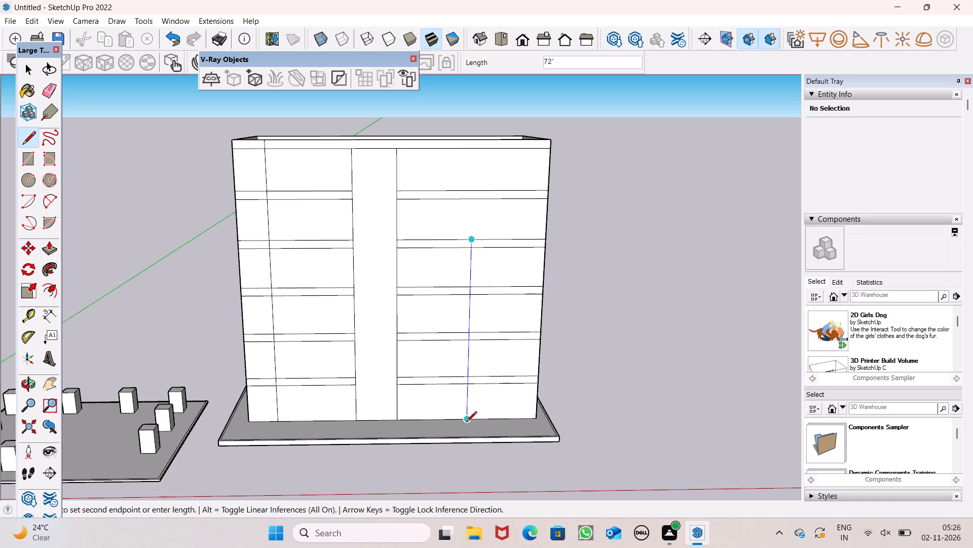
pyautogui.click(465, 421)
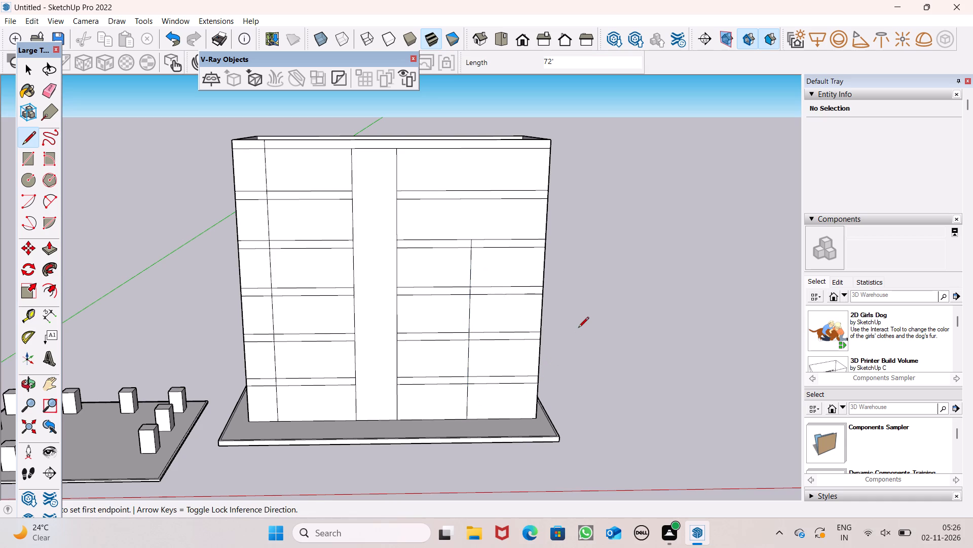
pyautogui.press('space')
# Move the facade's plain vertical strip with its edges a short distance toward the full-height vertical line near the facade's end.
pyautogui.scroll(-1, 594, 218)
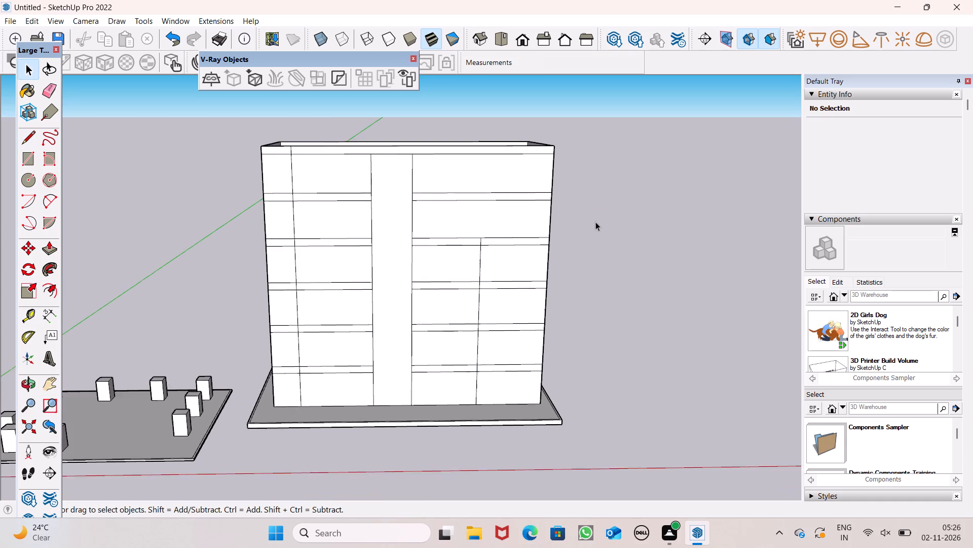
pyautogui.scroll(-1, 595, 222)
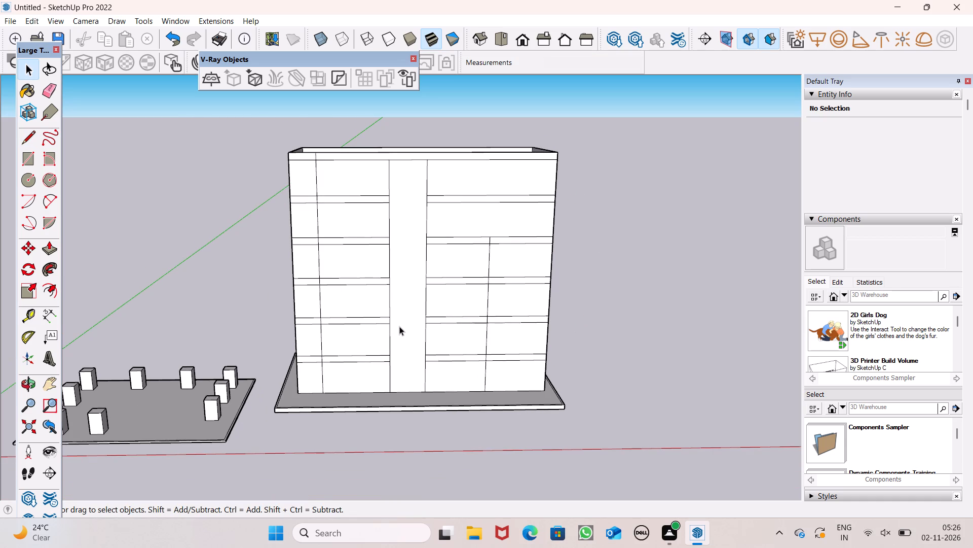
pyautogui.doubleClick(402, 320)
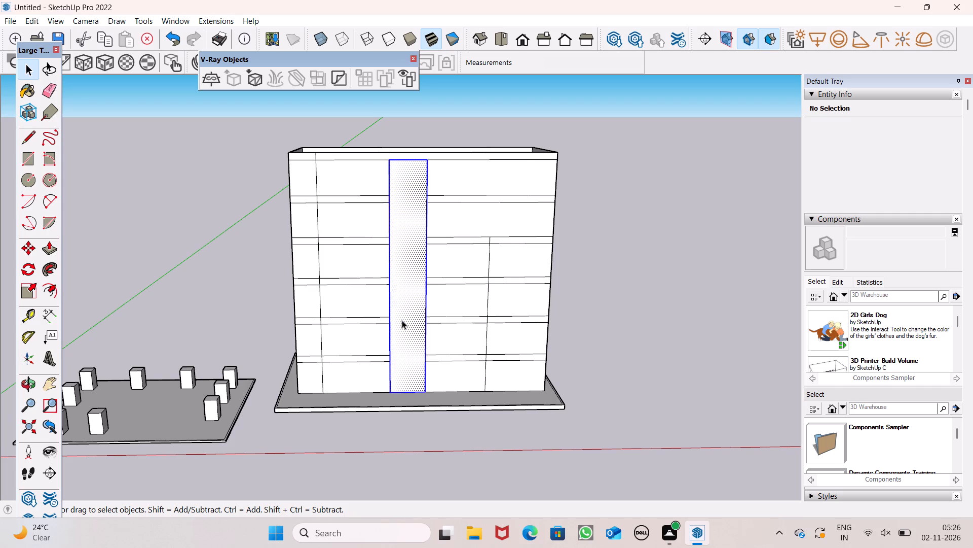
pyautogui.scroll(-4, 405, 320)
pyautogui.scroll(-4, 545, 259)
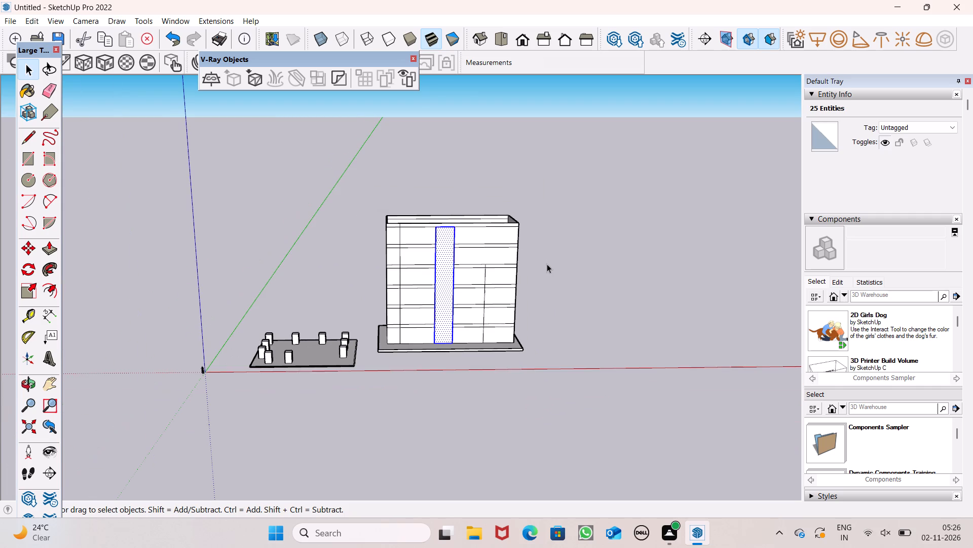
pyautogui.scroll(5, 351, 251)
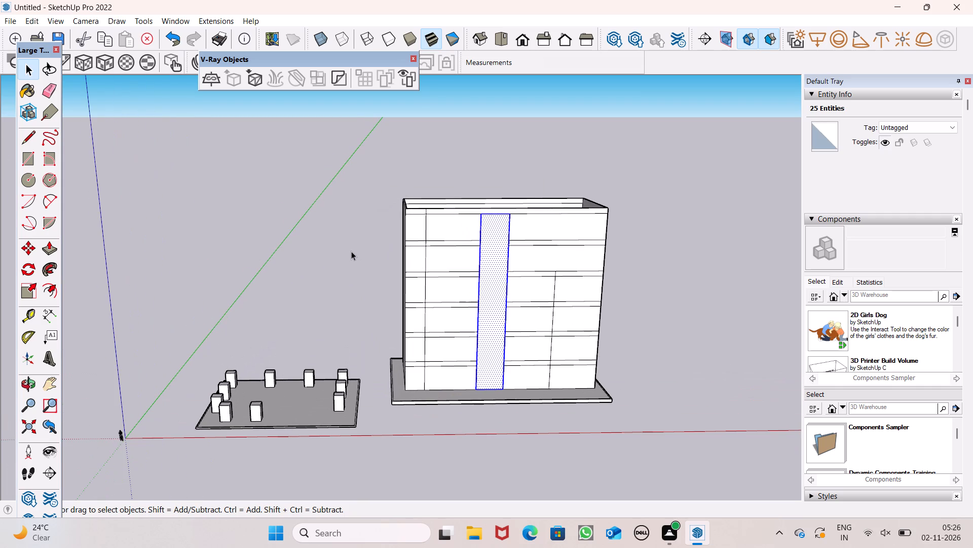
pyautogui.scroll(1, 352, 249)
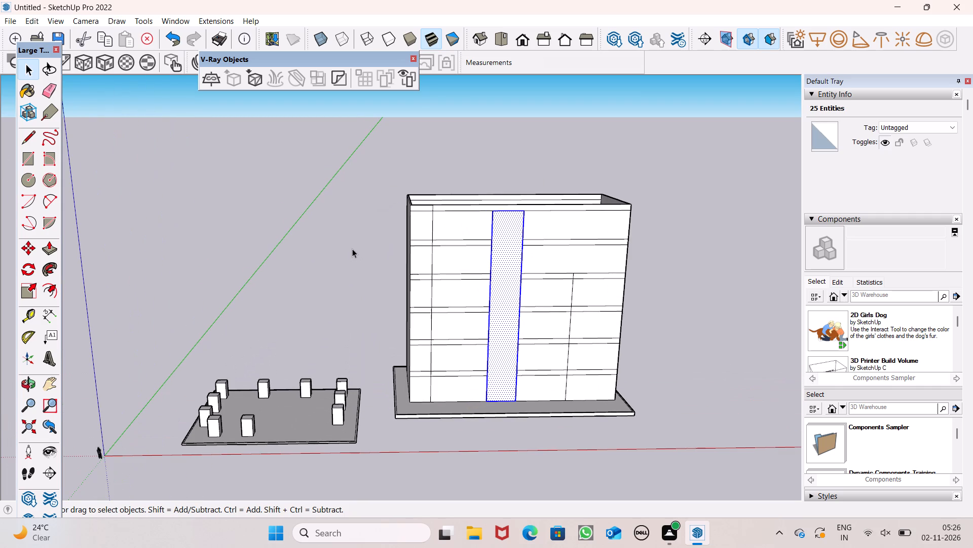
pyautogui.press('m')
pyautogui.press('Return')
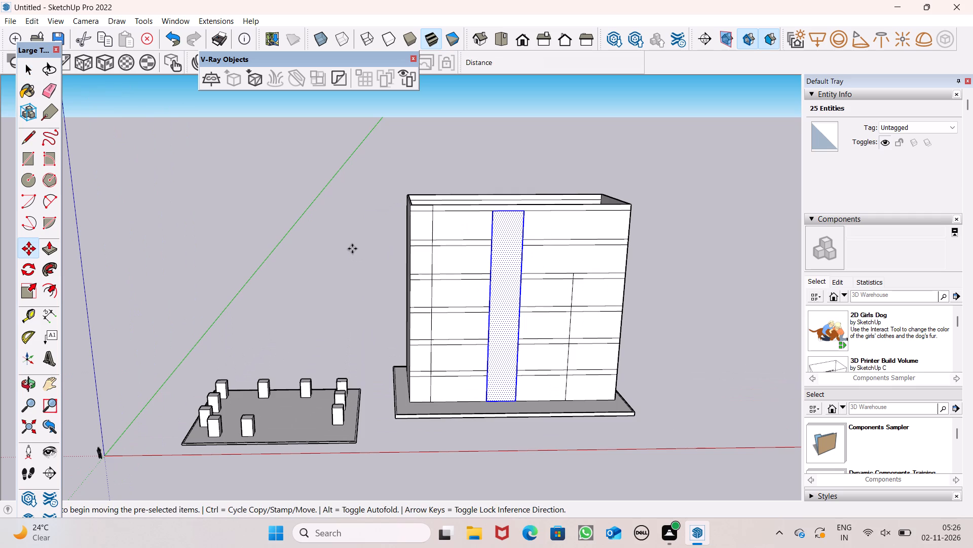
pyautogui.scroll(4, 354, 258)
pyautogui.scroll(-3, 550, 311)
pyautogui.moveTo(612, 330); pyautogui.dragTo(604, 345, button='middle')
pyautogui.scroll(2, 573, 322)
pyautogui.scroll(-3, 416, 269)
pyautogui.scroll(5, 553, 230)
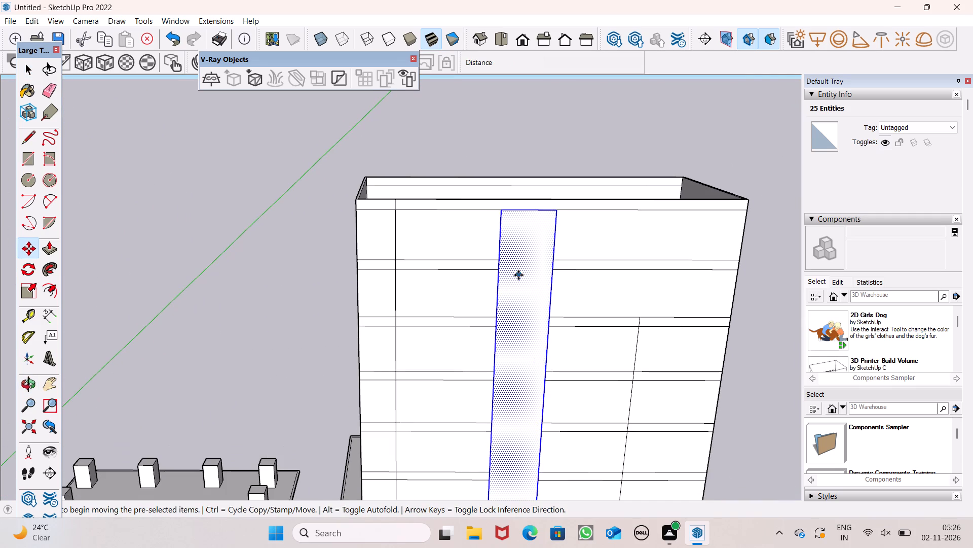
pyautogui.moveTo(519, 275); pyautogui.dragTo(508, 282)
pyautogui.scroll(-5, 355, 221)
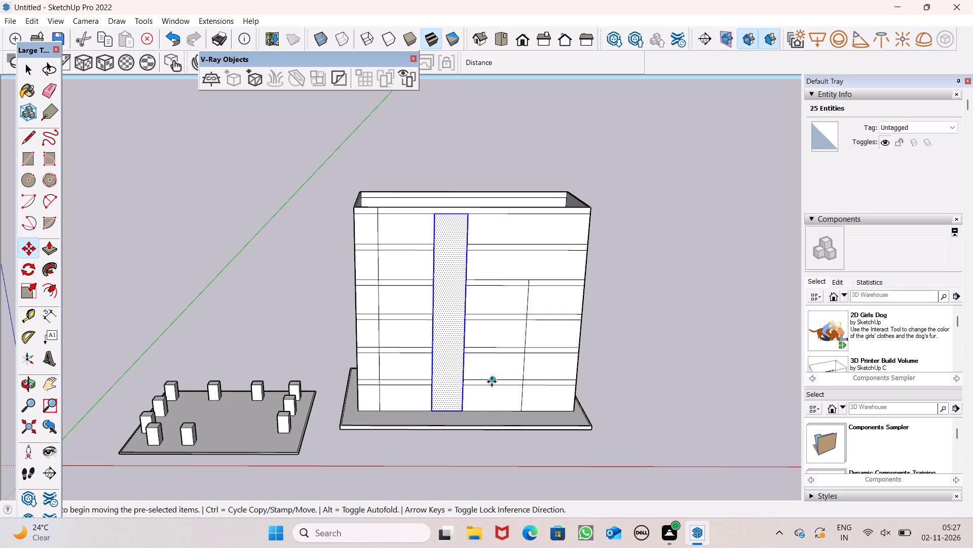
pyautogui.moveTo(498, 449); pyautogui.dragTo(504, 407, button='middle')
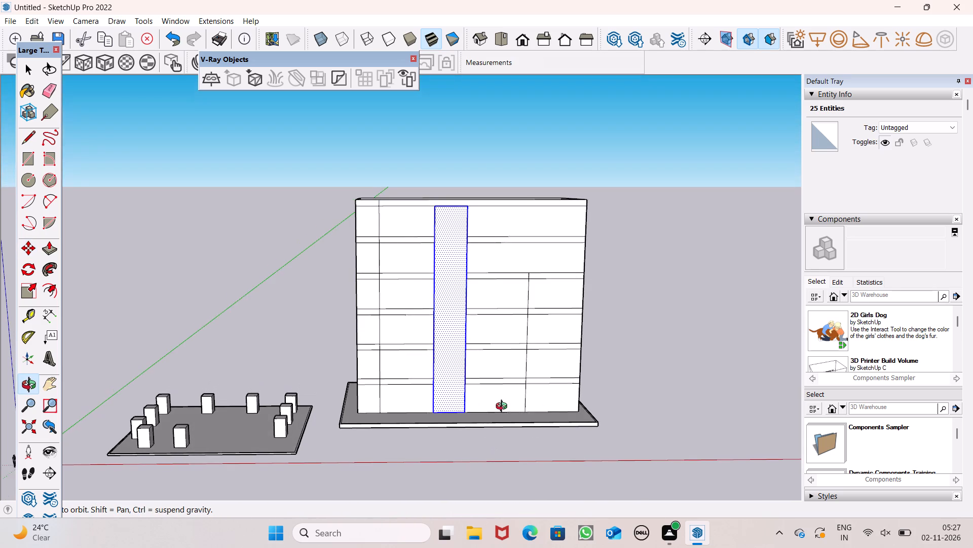
pyautogui.moveTo(504, 407); pyautogui.dragTo(517, 415, button='middle')
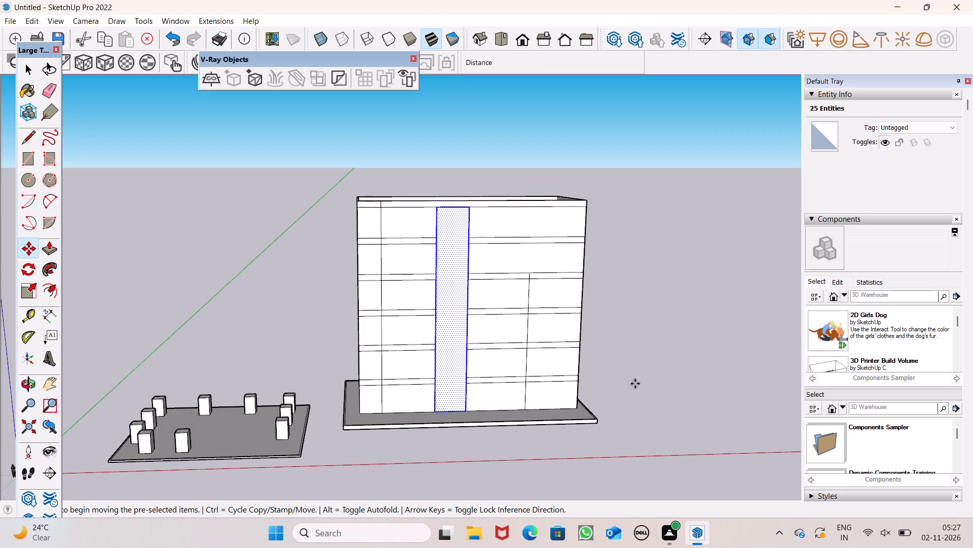
pyautogui.press('space')
pyautogui.click(611, 272)
# Move the plain vertical strip with its edges a bit farther along the facade toward the same full-height vertical line.
pyautogui.scroll(5, 611, 265)
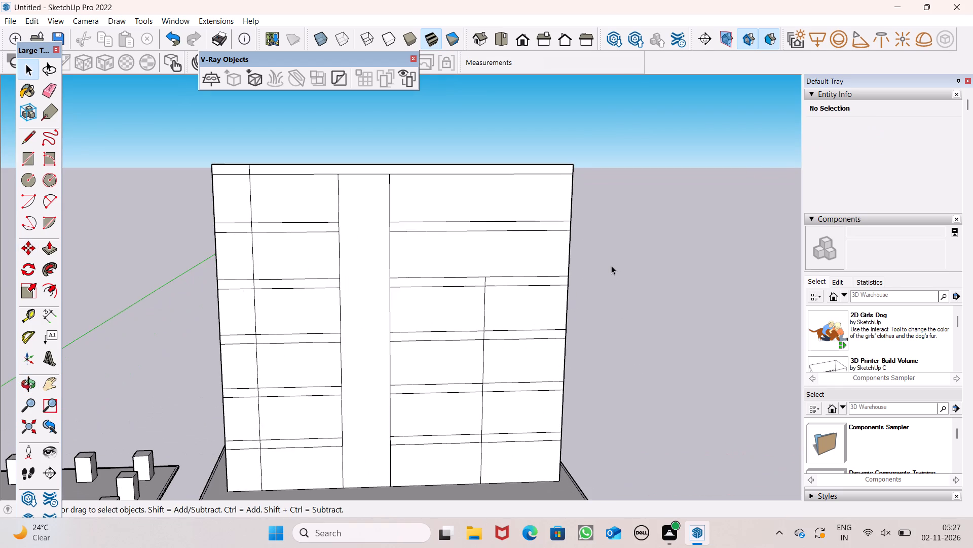
pyautogui.scroll(-1, 583, 270)
pyautogui.scroll(1, 591, 422)
pyautogui.scroll(-2, 582, 337)
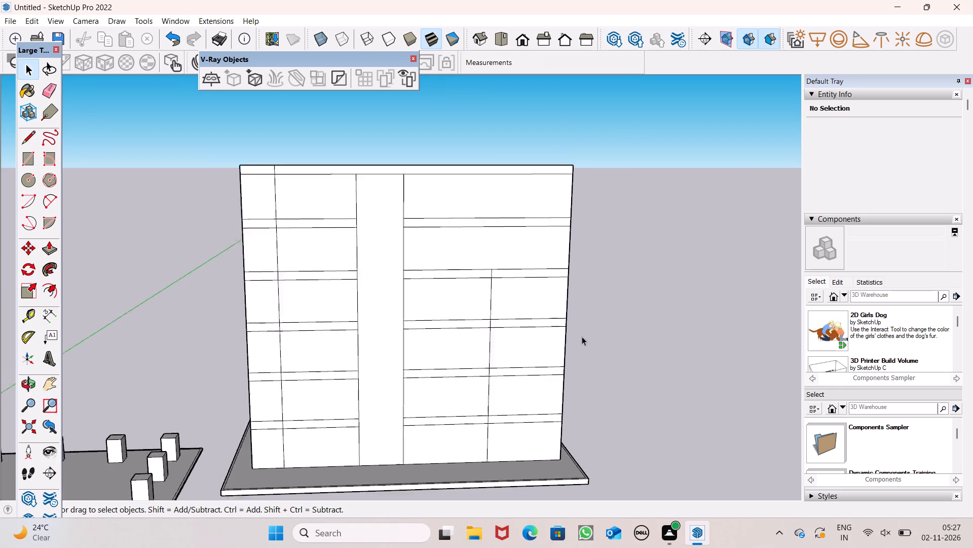
pyautogui.scroll(-3, 582, 336)
pyautogui.scroll(-2, 307, 447)
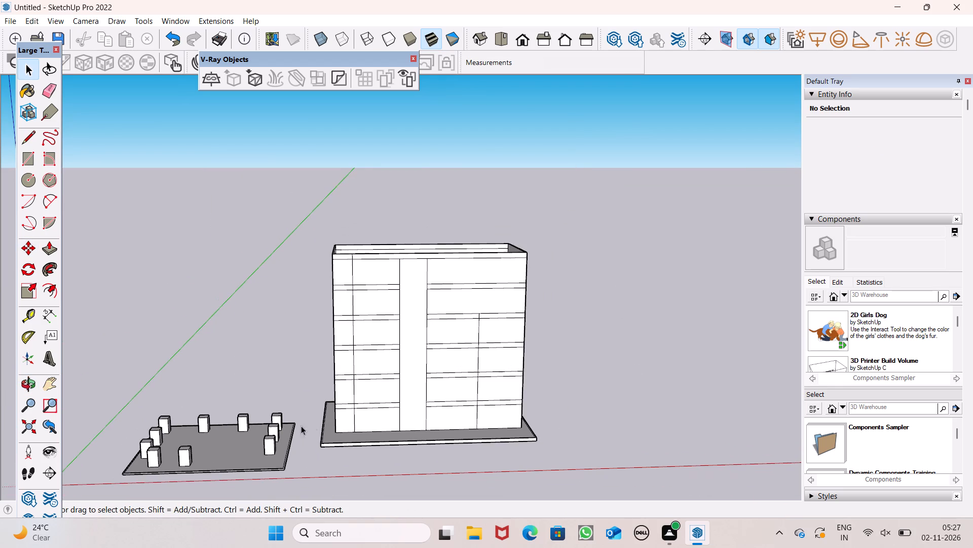
pyautogui.scroll(3, 324, 429)
pyautogui.doubleClick(436, 414)
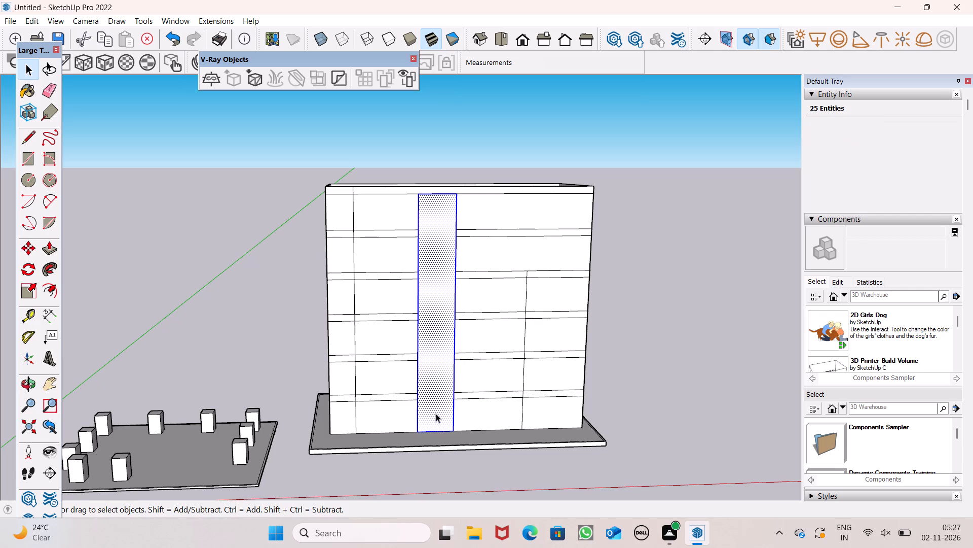
pyautogui.press('m')
pyautogui.press('Return')
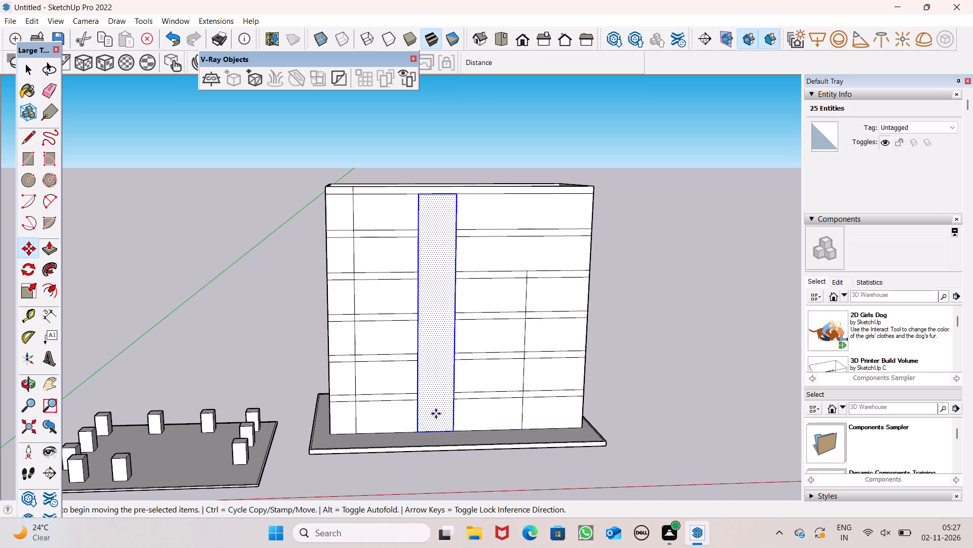
pyautogui.scroll(2, 431, 376)
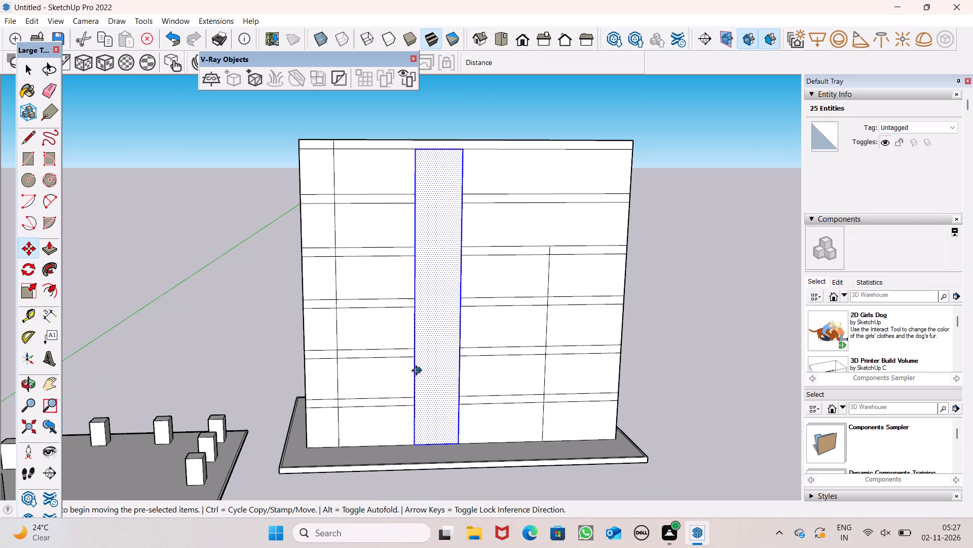
pyautogui.moveTo(428, 369); pyautogui.dragTo(407, 370)
pyautogui.scroll(-6, 424, 365)
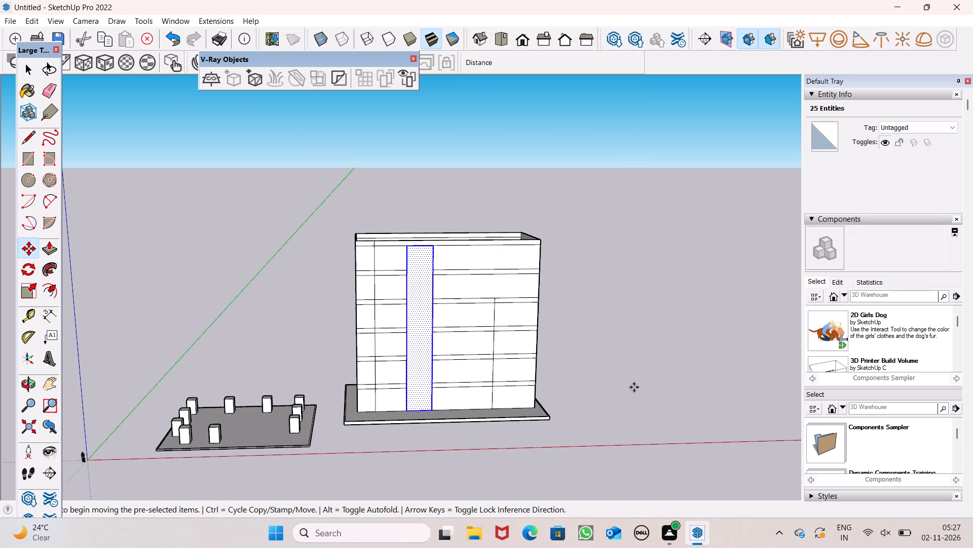
pyautogui.press('space')
pyautogui.click(639, 342)
# Examine the tower's long facade and its vertical strip from raised, low and angled viewpoints.
pyautogui.scroll(-4, 635, 328)
pyautogui.moveTo(635, 327); pyautogui.dragTo(611, 351, button='middle')
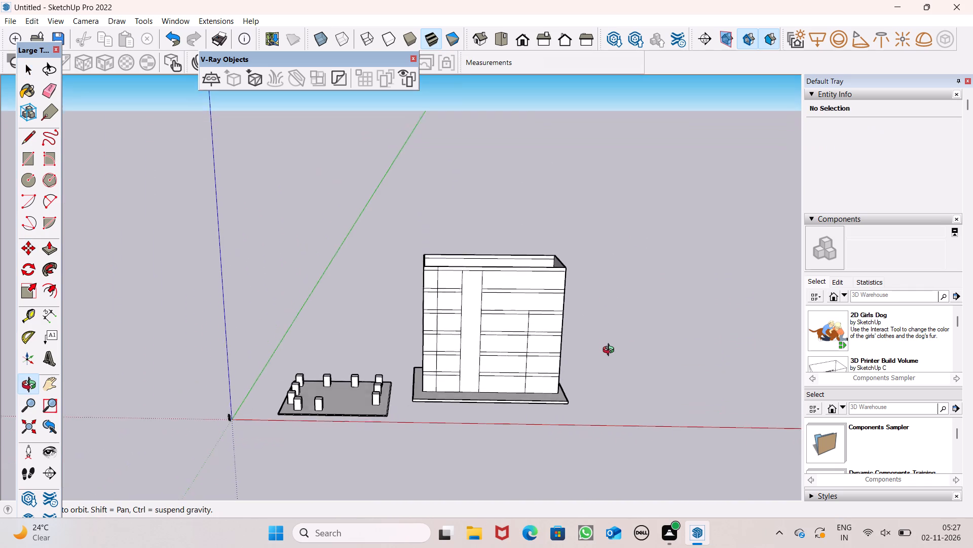
pyautogui.moveTo(611, 351); pyautogui.dragTo(622, 358, button='middle')
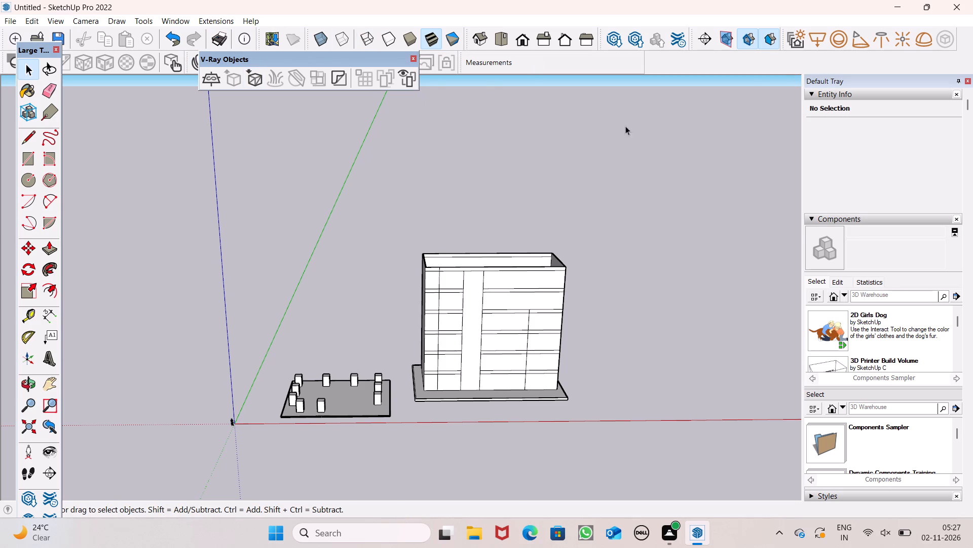
pyautogui.scroll(-2, 453, 165)
pyautogui.moveTo(537, 230); pyautogui.dragTo(486, 161, button='middle')
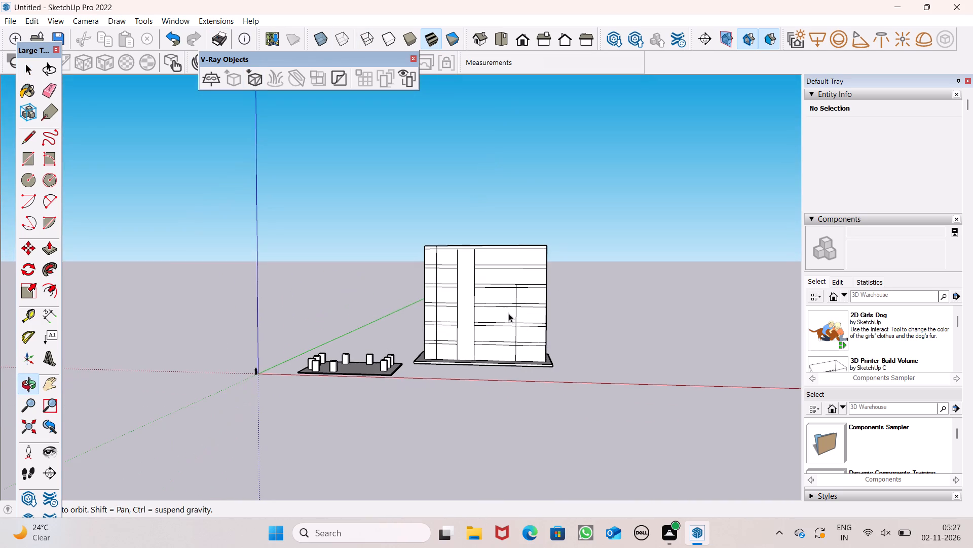
pyautogui.moveTo(503, 357); pyautogui.dragTo(548, 369, button='middle')
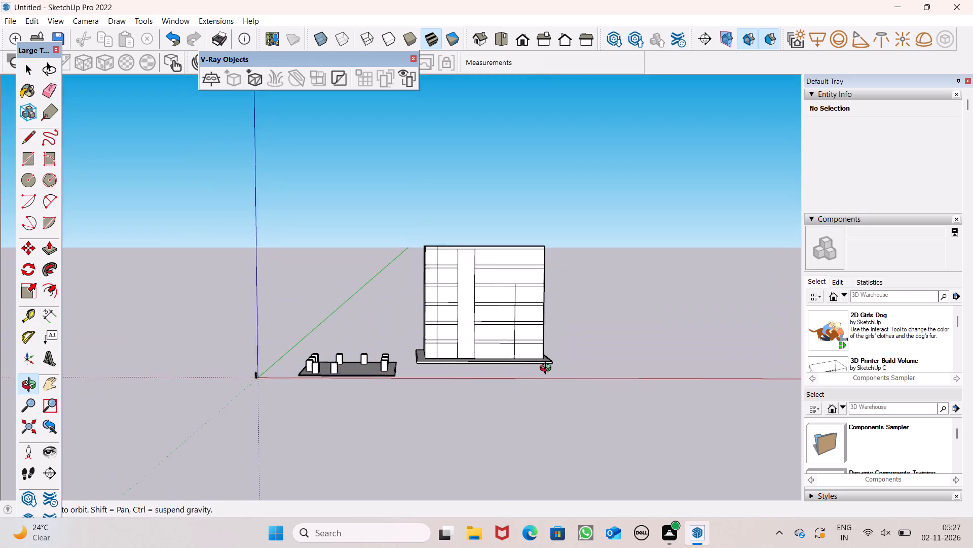
pyautogui.moveTo(548, 369); pyautogui.dragTo(574, 394, button='middle')
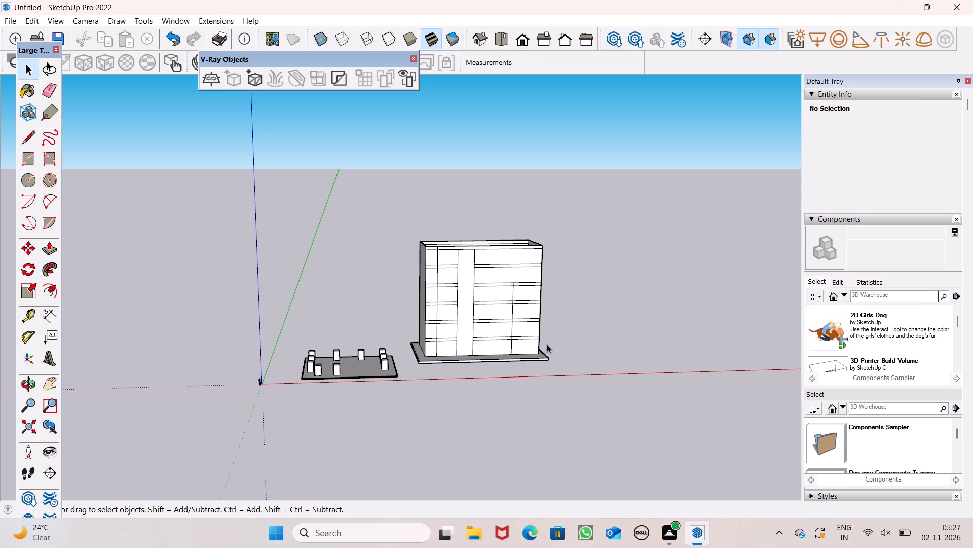
pyautogui.scroll(2, 547, 336)
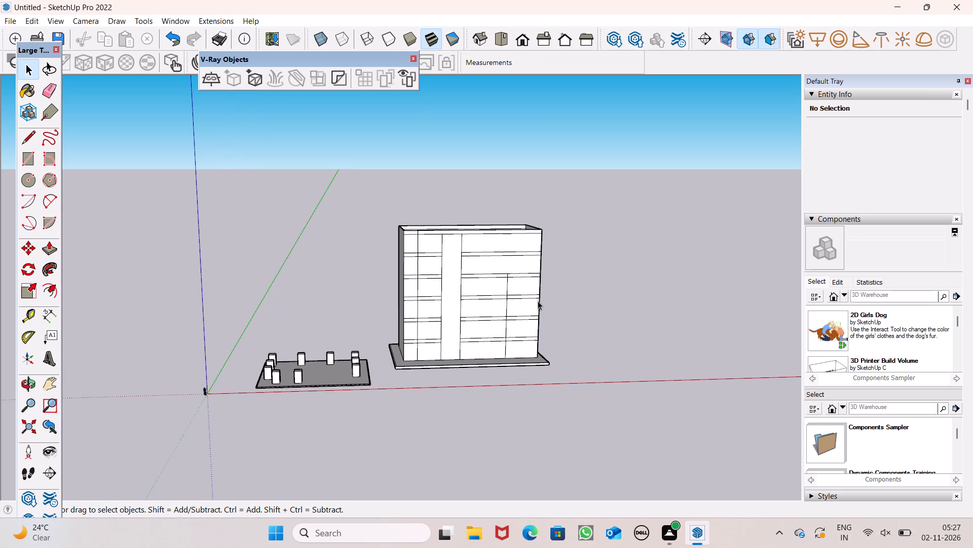
# Examine the tower's banded long facade in the standard front view and from raised angles, near and far.
pyautogui.scroll(-1, 538, 301)
pyautogui.moveTo(573, 312); pyautogui.dragTo(551, 313, button='middle')
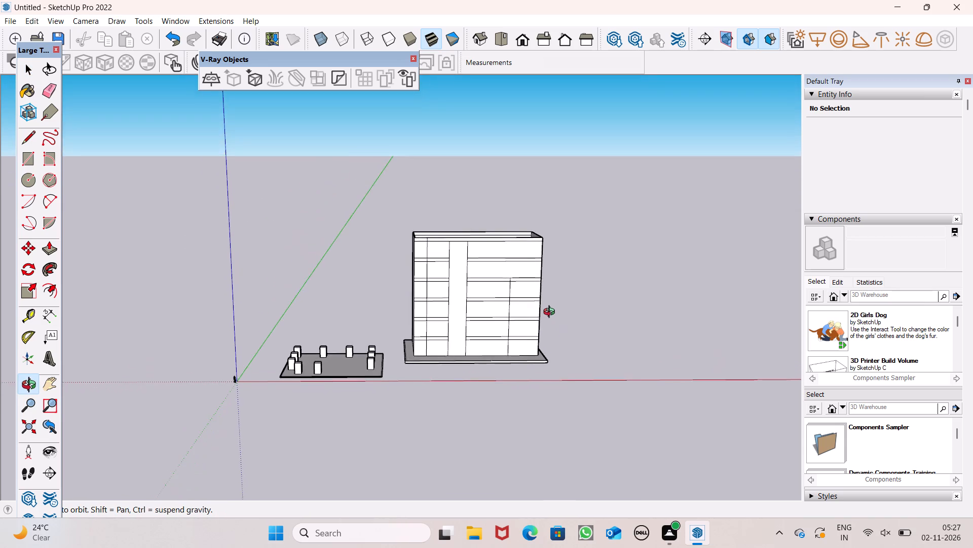
pyautogui.moveTo(551, 313); pyautogui.dragTo(544, 302, button='middle')
pyautogui.click(516, 39)
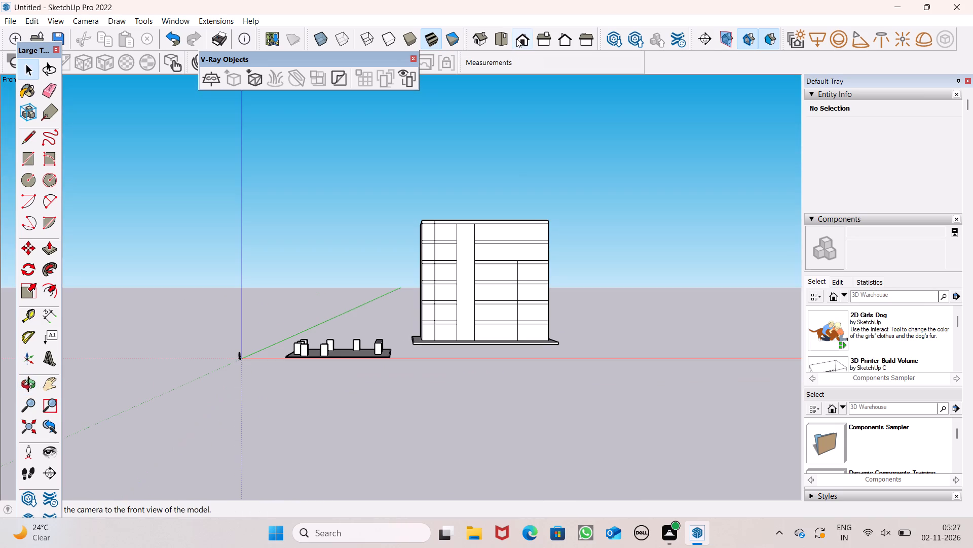
pyautogui.scroll(7, 537, 243)
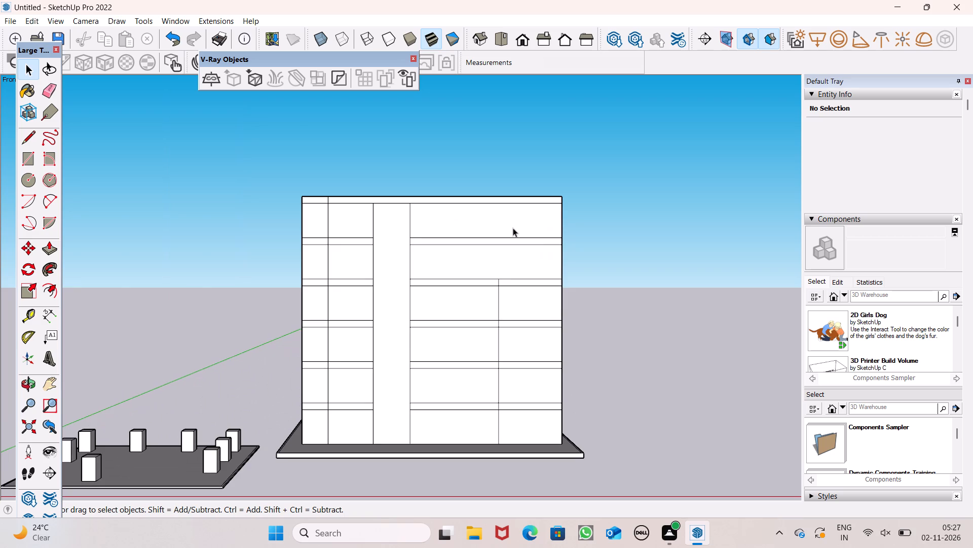
pyautogui.scroll(-2, 500, 236)
pyautogui.moveTo(524, 276); pyautogui.dragTo(545, 354, button='middle')
pyautogui.scroll(1, 537, 347)
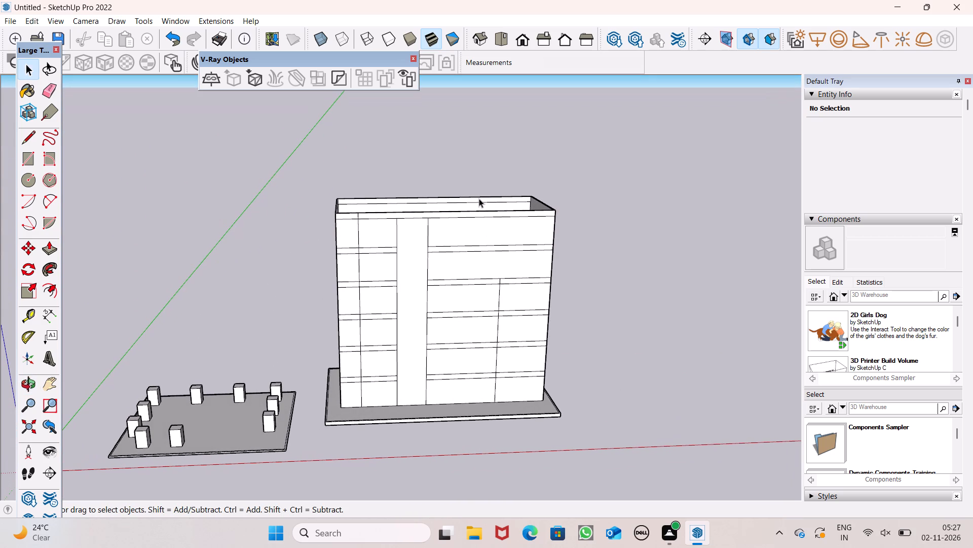
pyautogui.scroll(-2, 438, 202)
pyautogui.scroll(8, 499, 307)
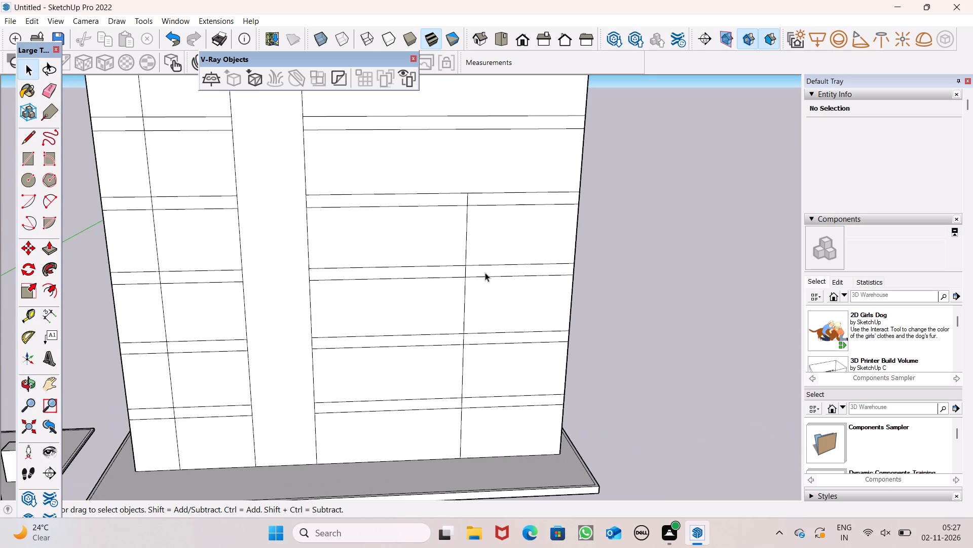
pyautogui.scroll(-6, 460, 259)
pyautogui.scroll(-4, 516, 208)
pyautogui.moveTo(525, 230); pyautogui.dragTo(522, 273, button='middle')
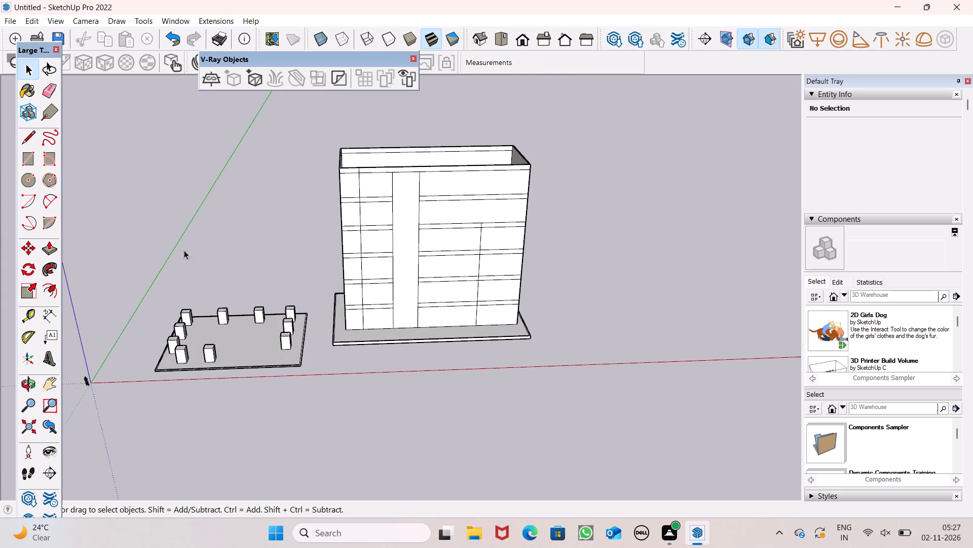
# Start Push/Pull on the faces of the tower's banded long facade, viewed from a raised angle.
pyautogui.click(49, 249)
pyautogui.scroll(-1, 497, 180)
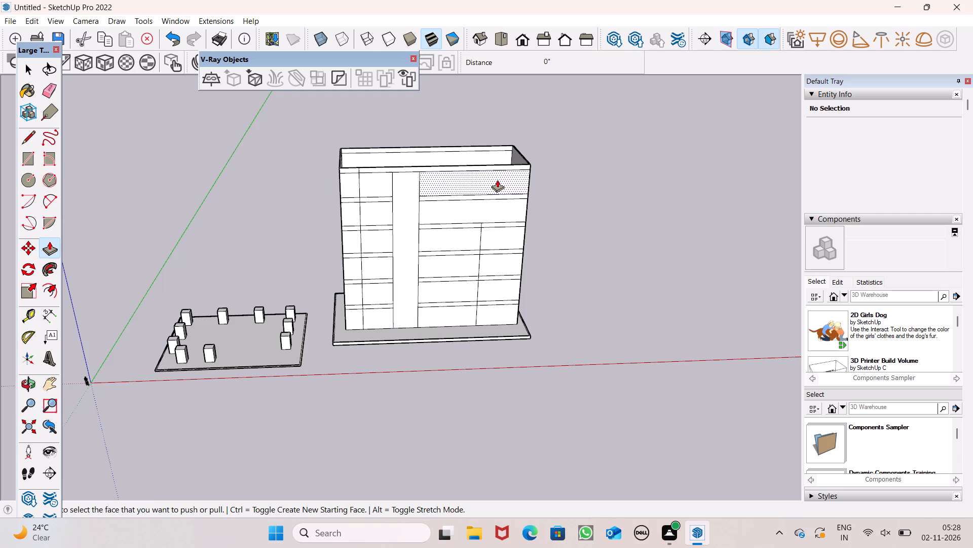
pyautogui.moveTo(510, 223); pyautogui.dragTo(494, 330, button='middle')
pyautogui.moveTo(490, 313); pyautogui.dragTo(537, 209, button='middle')
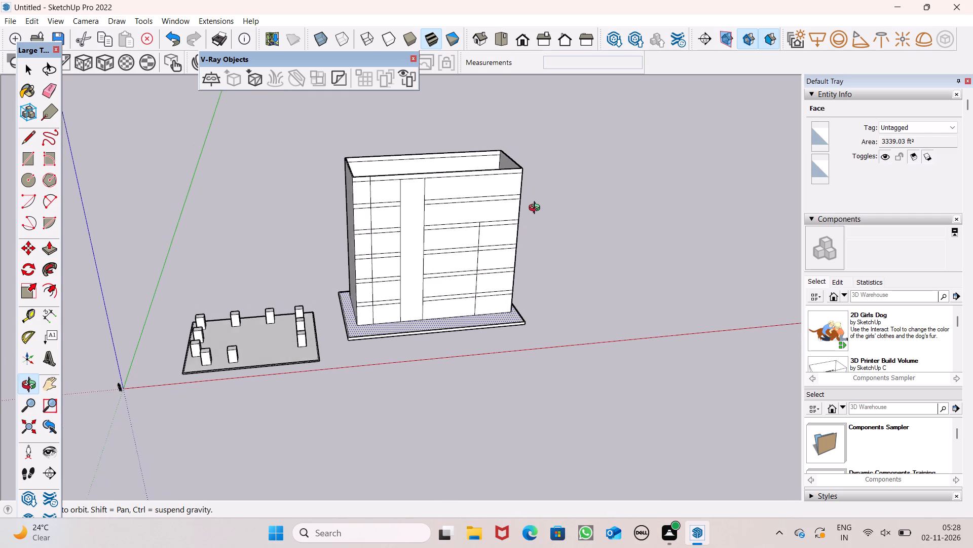
pyautogui.moveTo(537, 209); pyautogui.dragTo(525, 190, button='middle')
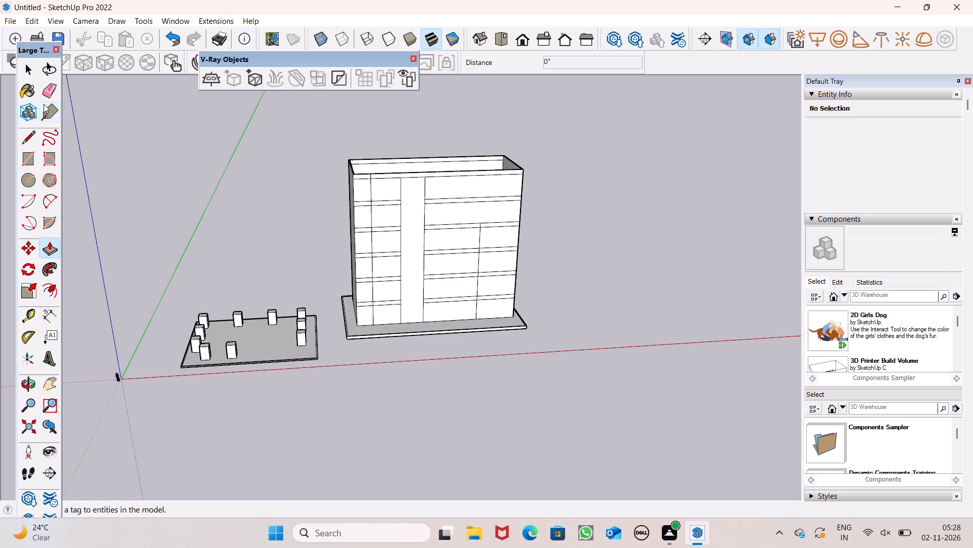
pyautogui.scroll(-1, 161, 204)
pyautogui.moveTo(331, 237); pyautogui.dragTo(352, 275, button='middle')
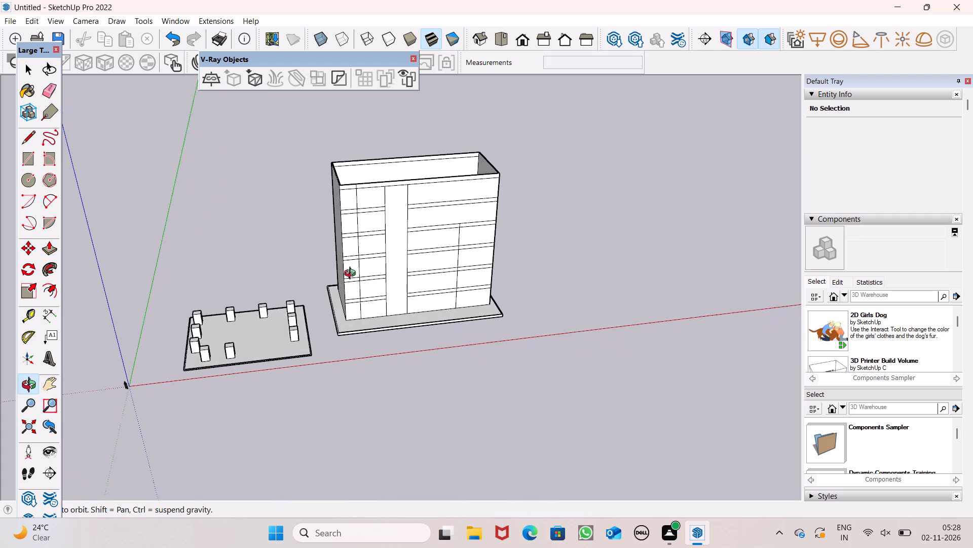
pyautogui.moveTo(352, 275); pyautogui.dragTo(355, 275, button='middle')
pyautogui.scroll(1, 433, 270)
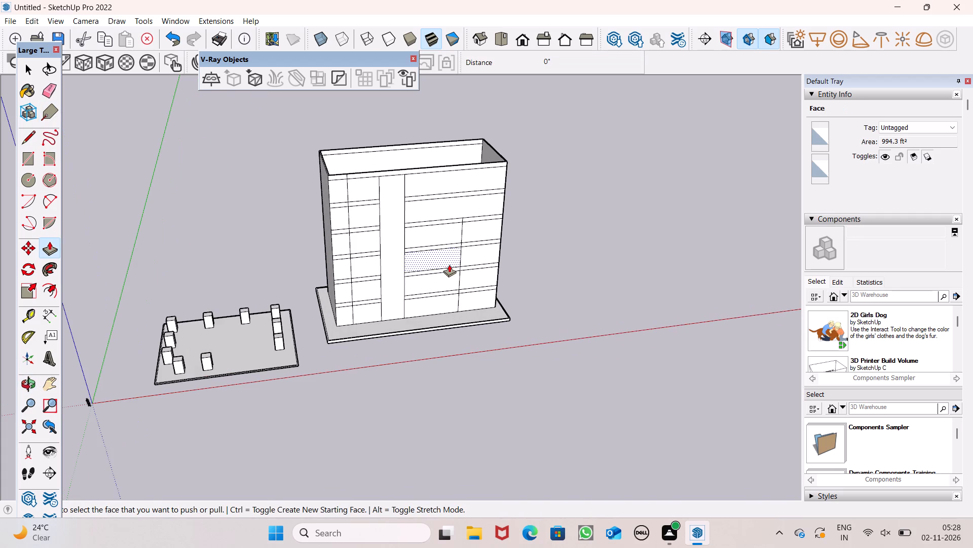
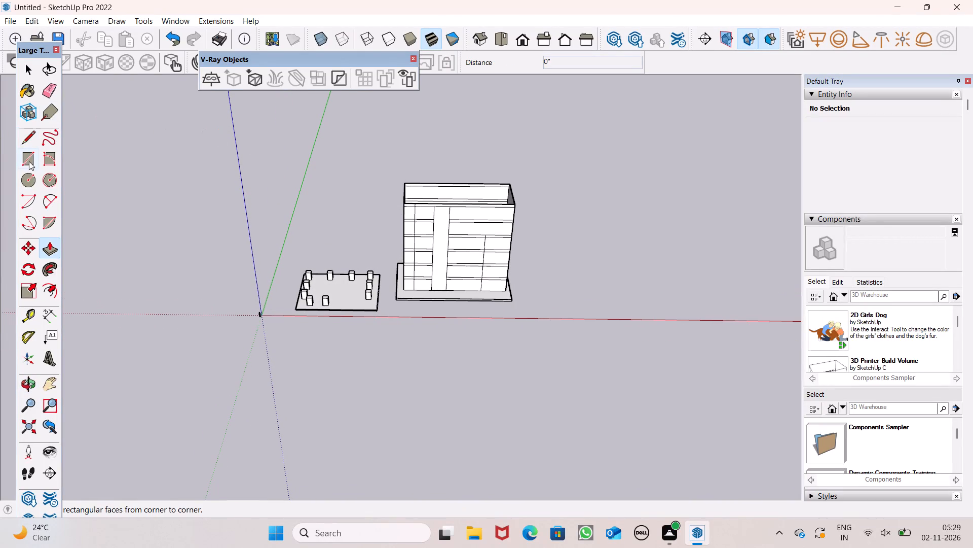
# Draw a 72' vertical line beside the plain strip, from the second band's upper line down to the facade's base.
pyautogui.click(20, 139)
pyautogui.scroll(5, 766, 532)
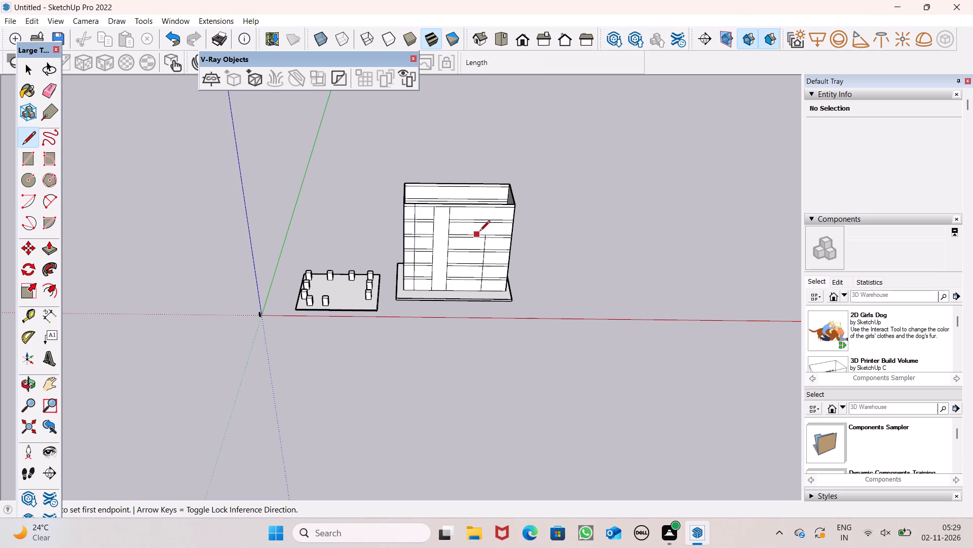
pyautogui.scroll(8, 498, 262)
pyautogui.moveTo(470, 330); pyautogui.dragTo(477, 296, button='middle')
pyautogui.scroll(1, 470, 330)
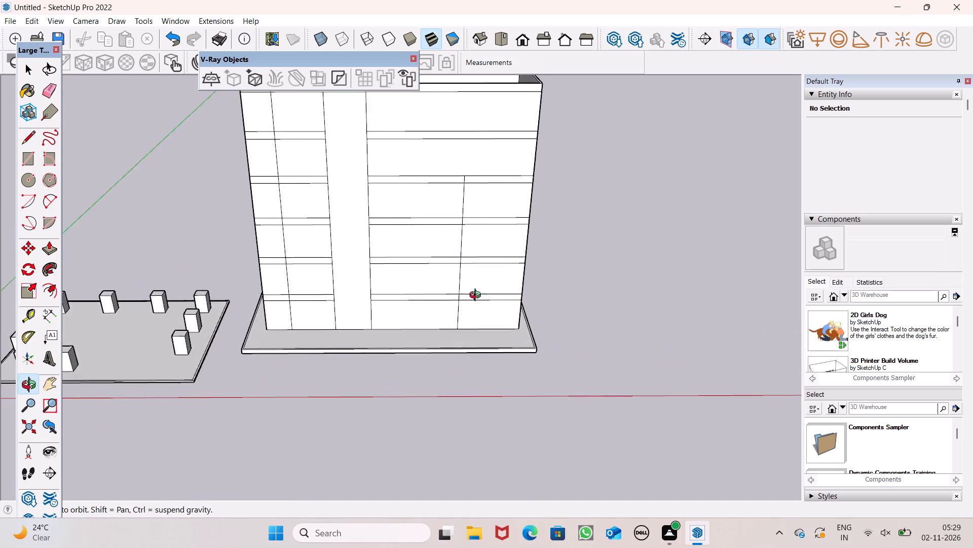
pyautogui.moveTo(477, 296); pyautogui.dragTo(475, 268, button='middle')
pyautogui.scroll(1, 469, 191)
pyautogui.scroll(-1, 465, 208)
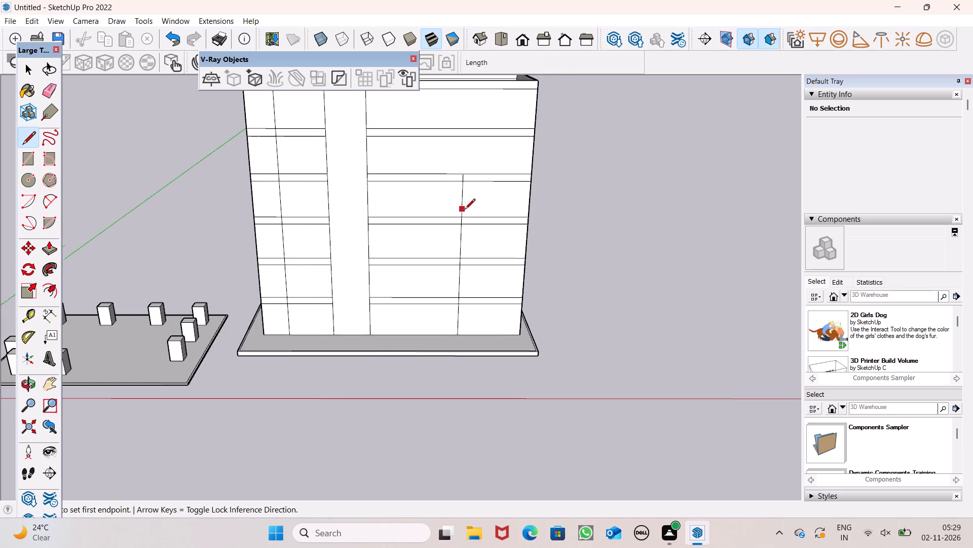
pyautogui.moveTo(464, 271); pyautogui.dragTo(450, 255, button='middle')
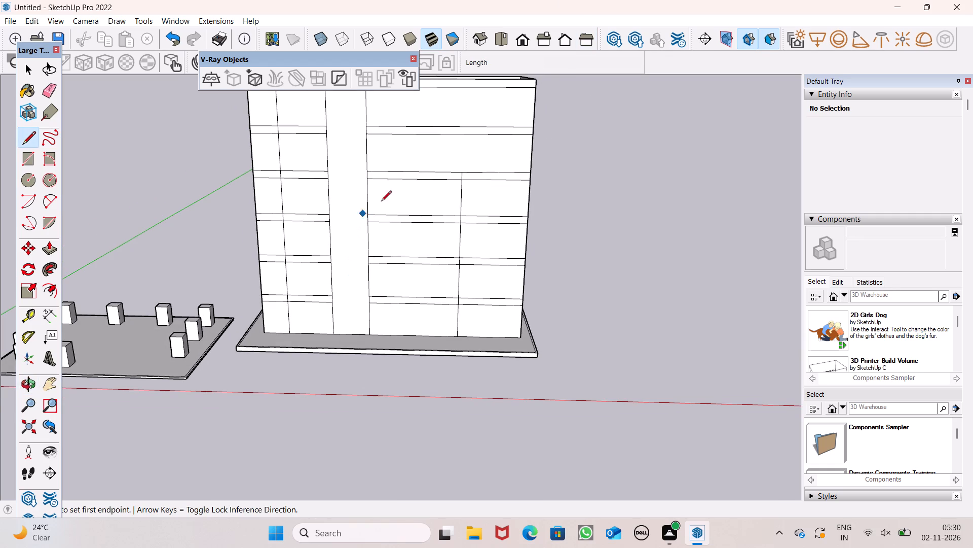
pyautogui.scroll(6, 396, 182)
pyautogui.scroll(-5, 463, 146)
pyautogui.moveTo(402, 191); pyautogui.dragTo(421, 133, button='middle')
pyautogui.scroll(2, 446, 235)
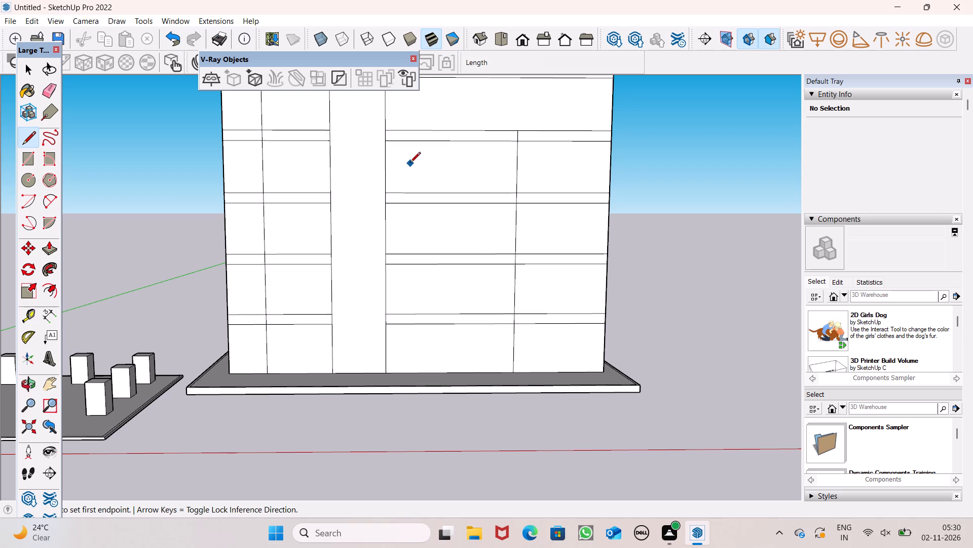
pyautogui.scroll(1, 410, 160)
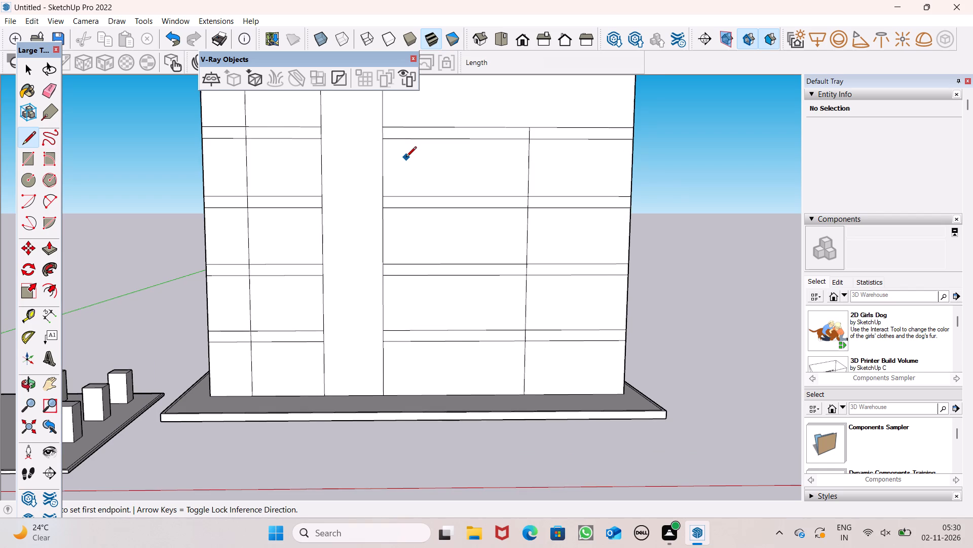
pyautogui.scroll(1, 406, 158)
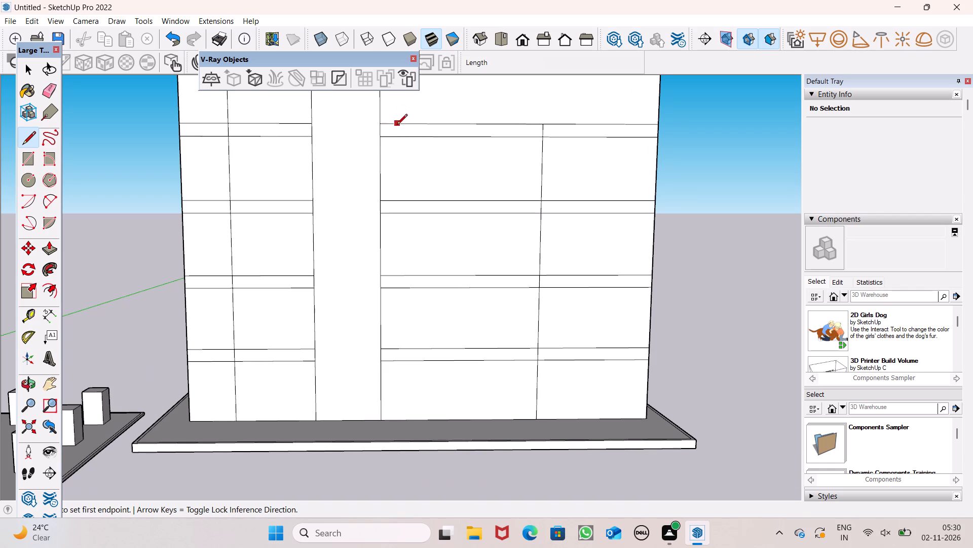
pyautogui.click(397, 125)
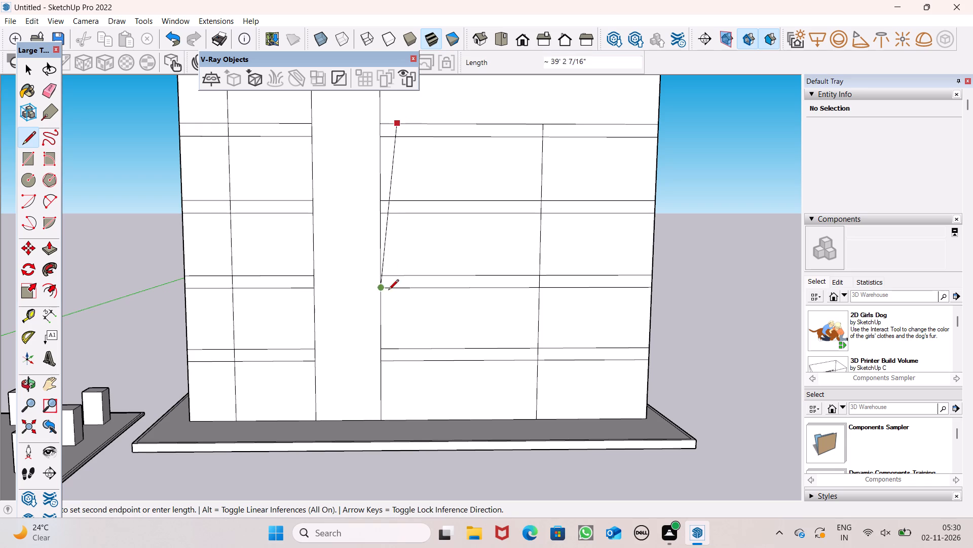
pyautogui.click(397, 420)
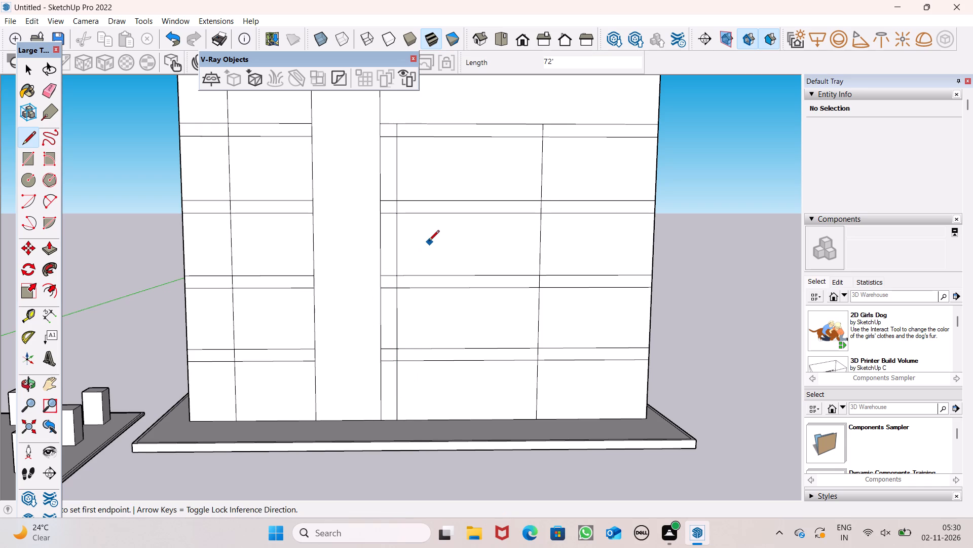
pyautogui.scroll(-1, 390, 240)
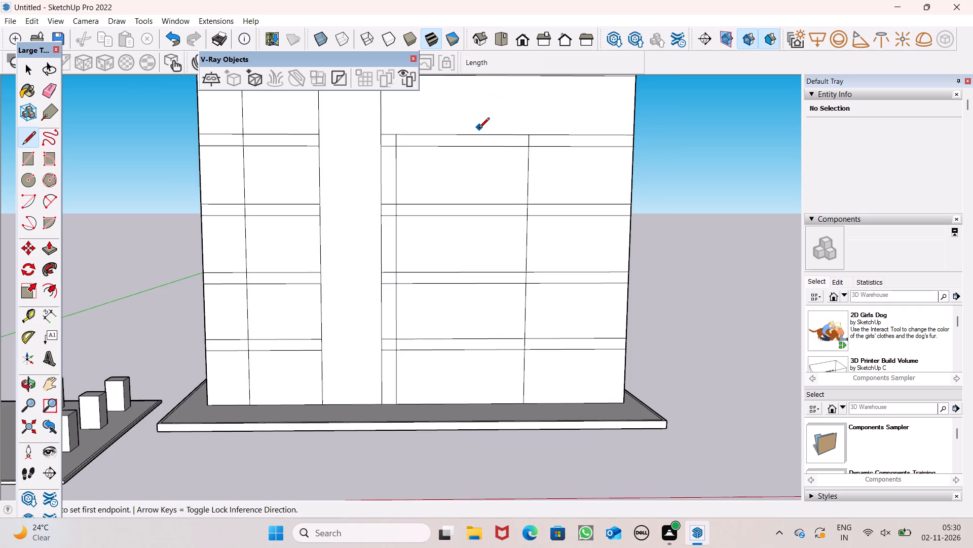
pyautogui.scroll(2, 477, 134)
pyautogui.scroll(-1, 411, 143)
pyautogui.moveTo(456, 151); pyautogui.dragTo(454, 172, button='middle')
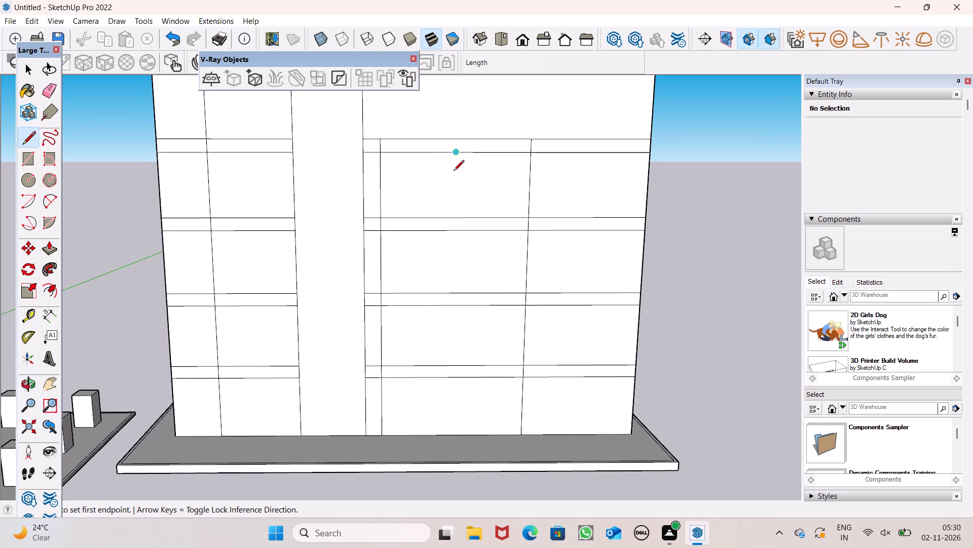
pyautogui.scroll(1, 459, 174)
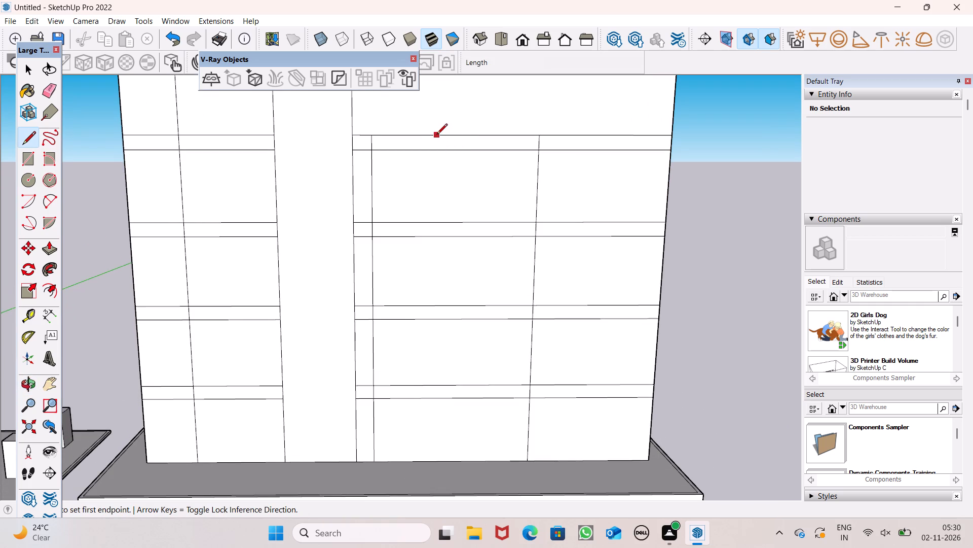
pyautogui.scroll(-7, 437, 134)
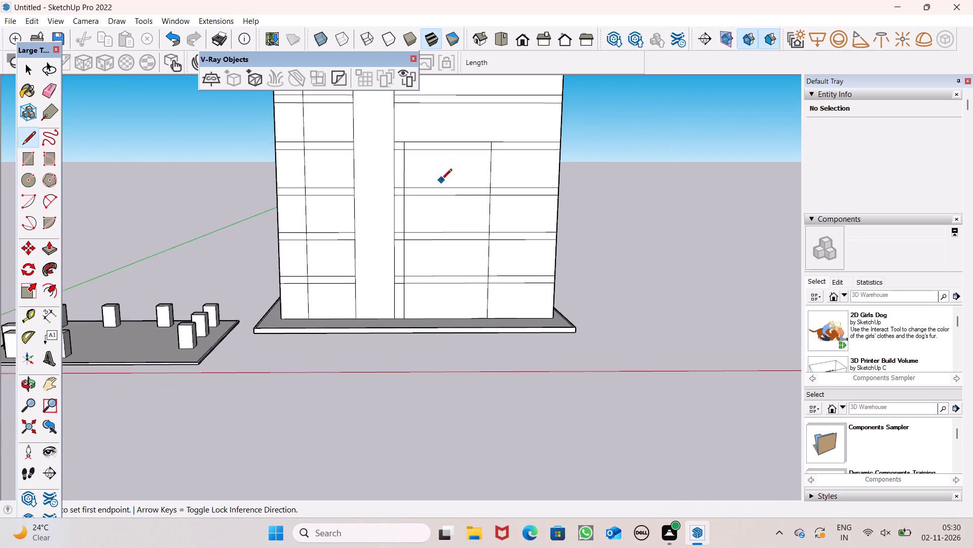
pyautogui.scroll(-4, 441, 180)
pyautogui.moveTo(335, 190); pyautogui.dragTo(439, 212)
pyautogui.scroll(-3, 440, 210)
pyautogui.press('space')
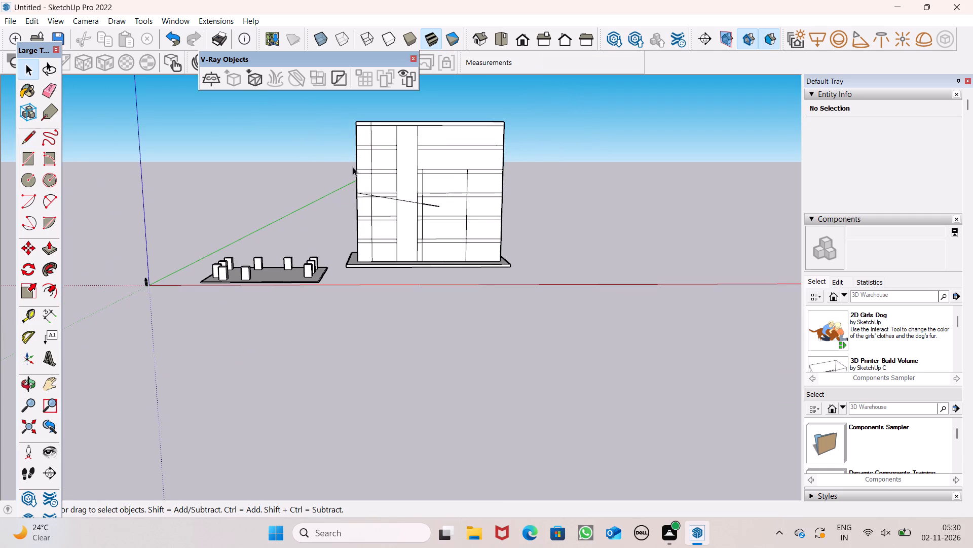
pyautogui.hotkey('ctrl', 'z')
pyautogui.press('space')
# Move the plain vertical strip with its edges about 16' along the facade toward the nearby full-height vertical line.
pyautogui.scroll(8, 353, 149)
pyautogui.doubleClick(462, 260)
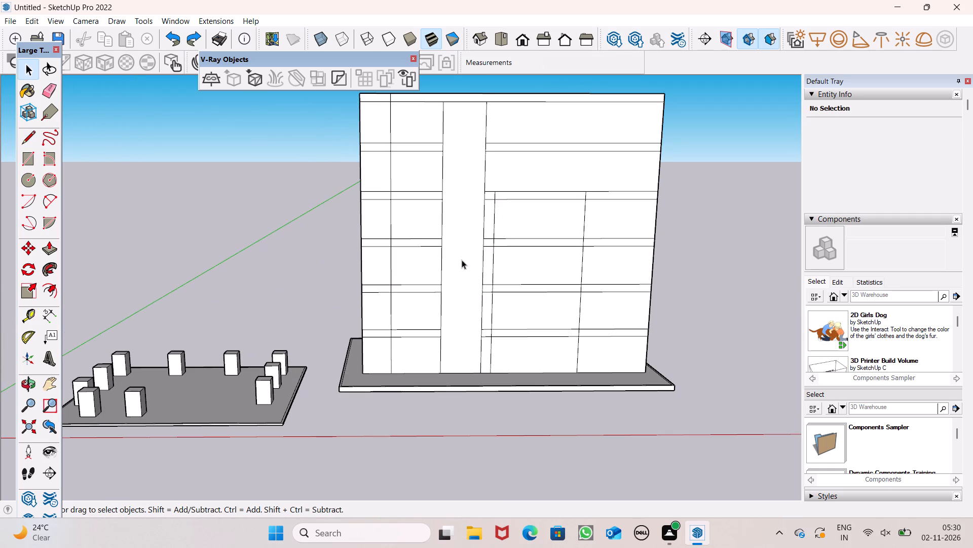
pyautogui.press('m')
pyautogui.press('Return')
pyautogui.moveTo(472, 250); pyautogui.dragTo(472, 252)
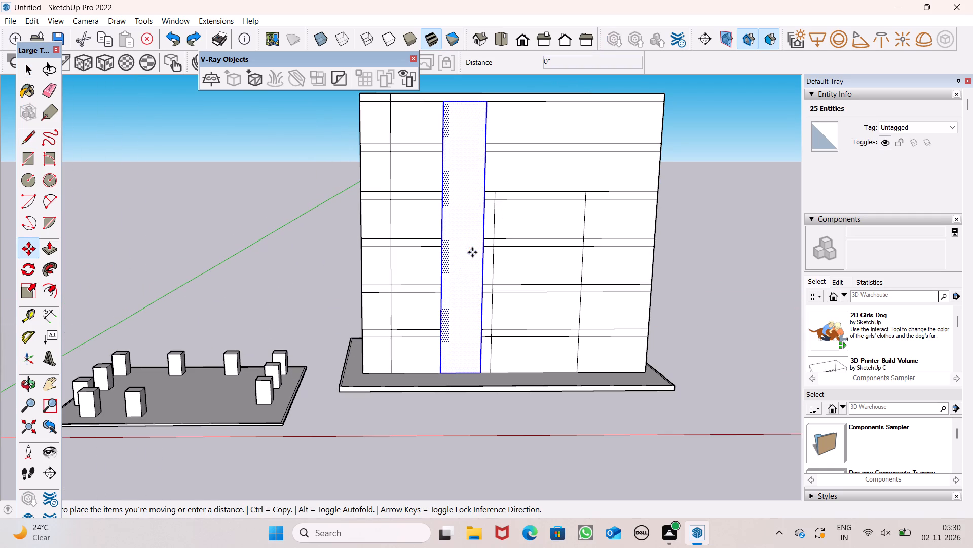
pyautogui.moveTo(472, 252); pyautogui.dragTo(429, 256)
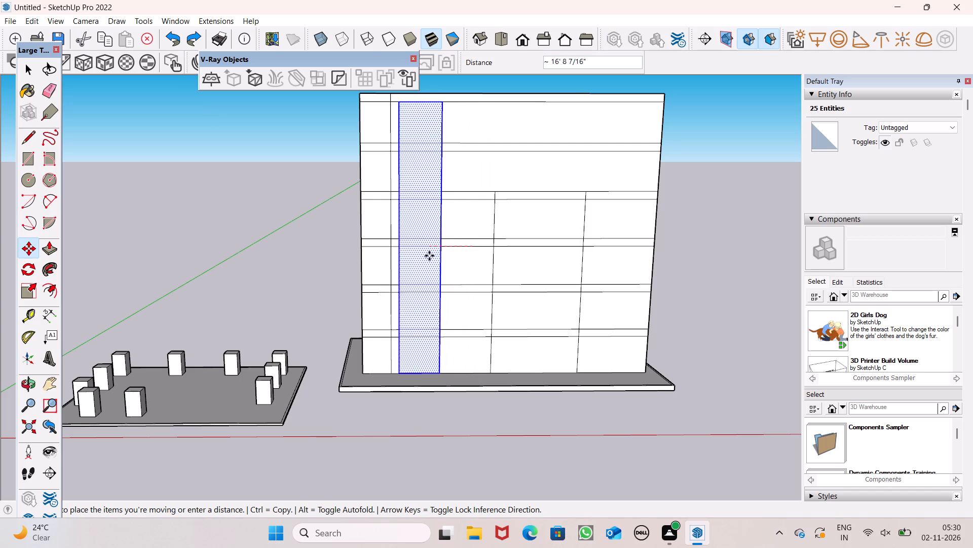
pyautogui.moveTo(429, 256); pyautogui.dragTo(432, 256)
pyautogui.scroll(-2, 430, 243)
pyautogui.press('space')
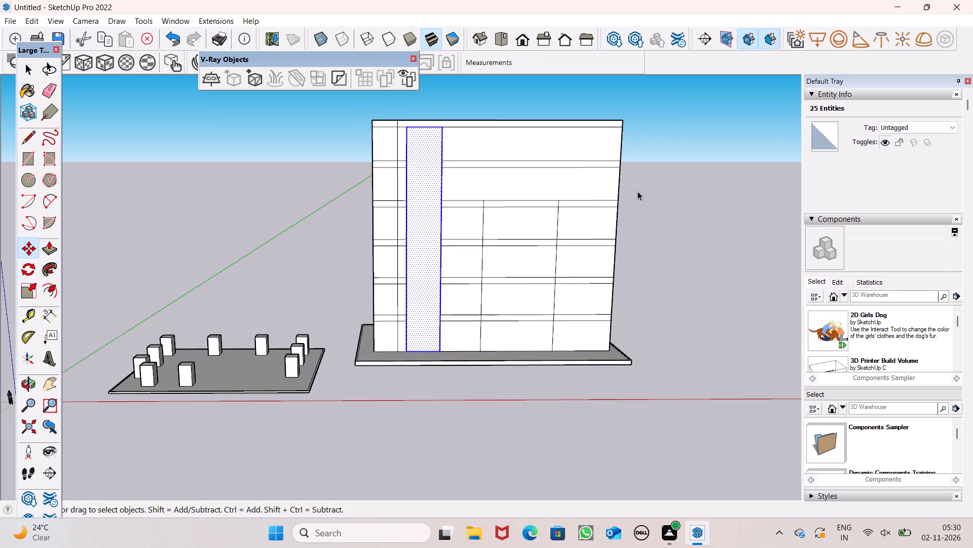
pyautogui.click(654, 185)
# Erase the full-height vertical line between the facade's edge and the plain strip, from the top down to the third band.
pyautogui.scroll(-2, 480, 224)
pyautogui.scroll(4, 394, 230)
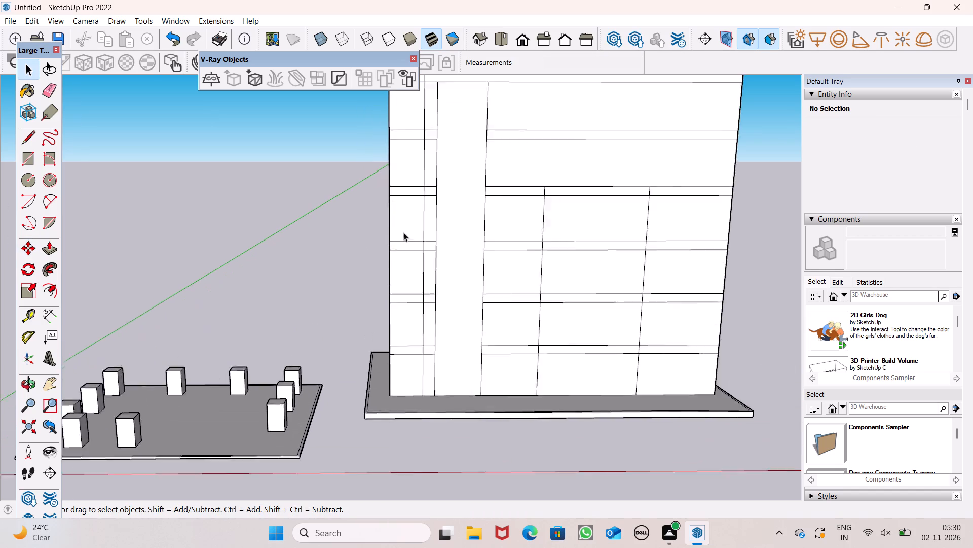
pyautogui.scroll(3, 403, 232)
pyautogui.scroll(-5, 443, 254)
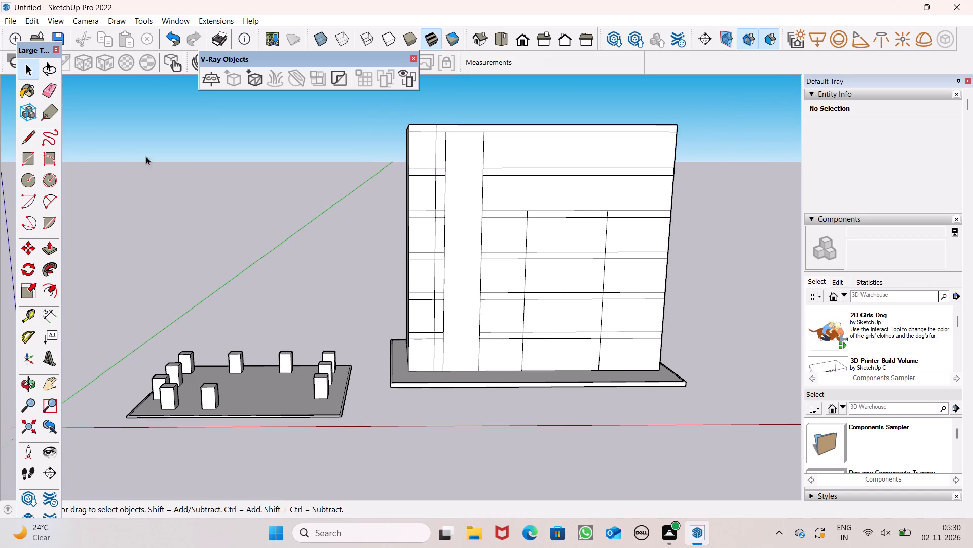
pyautogui.moveTo(47, 92); pyautogui.dragTo(52, 92)
pyautogui.scroll(6, 345, 92)
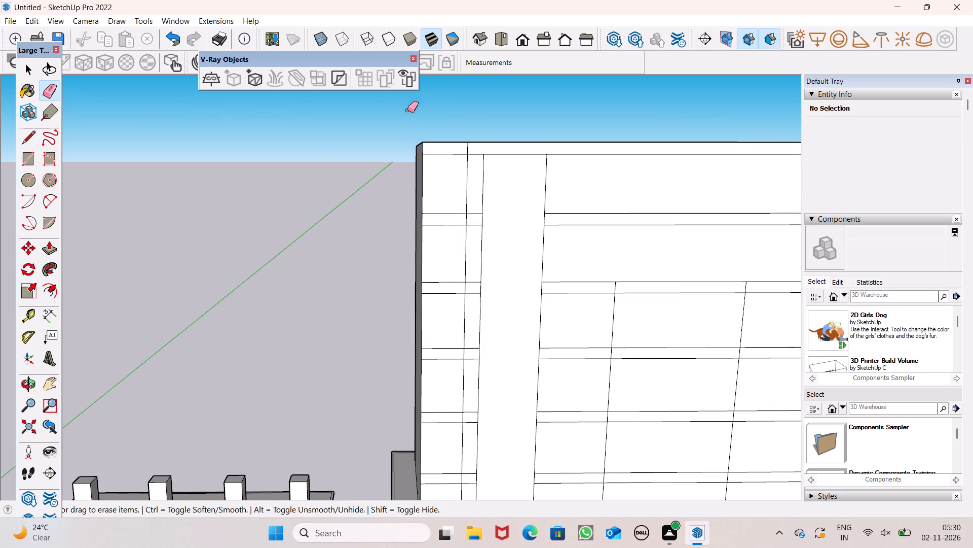
pyautogui.scroll(7, 478, 151)
pyautogui.moveTo(457, 170); pyautogui.dragTo(463, 167)
pyautogui.moveTo(454, 148); pyautogui.dragTo(460, 145)
pyautogui.scroll(-4, 431, 138)
pyautogui.scroll(6, 456, 275)
pyautogui.moveTo(450, 284); pyautogui.dragTo(438, 279)
pyautogui.moveTo(445, 217); pyautogui.dragTo(448, 212)
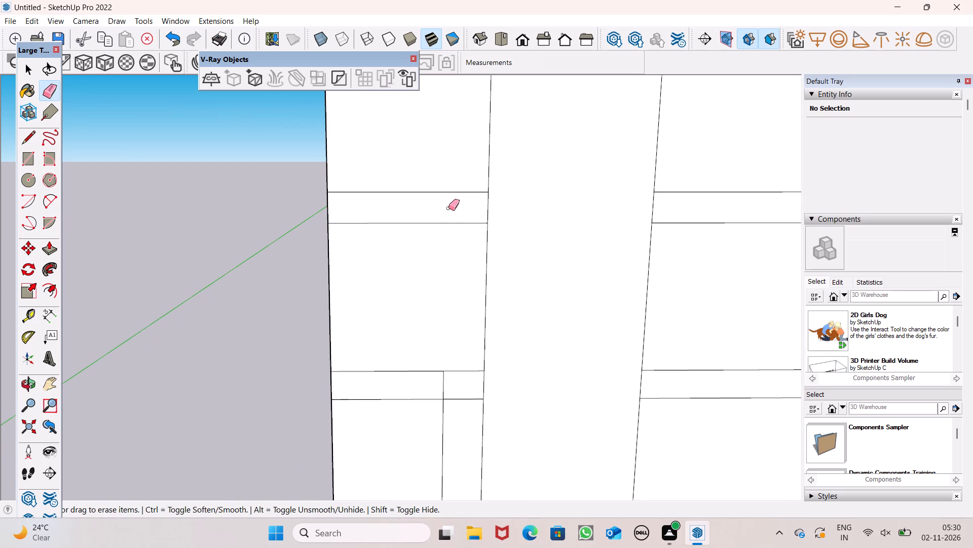
pyautogui.scroll(-5, 416, 89)
pyautogui.scroll(5, 466, 331)
pyautogui.moveTo(434, 350); pyautogui.dragTo(429, 353)
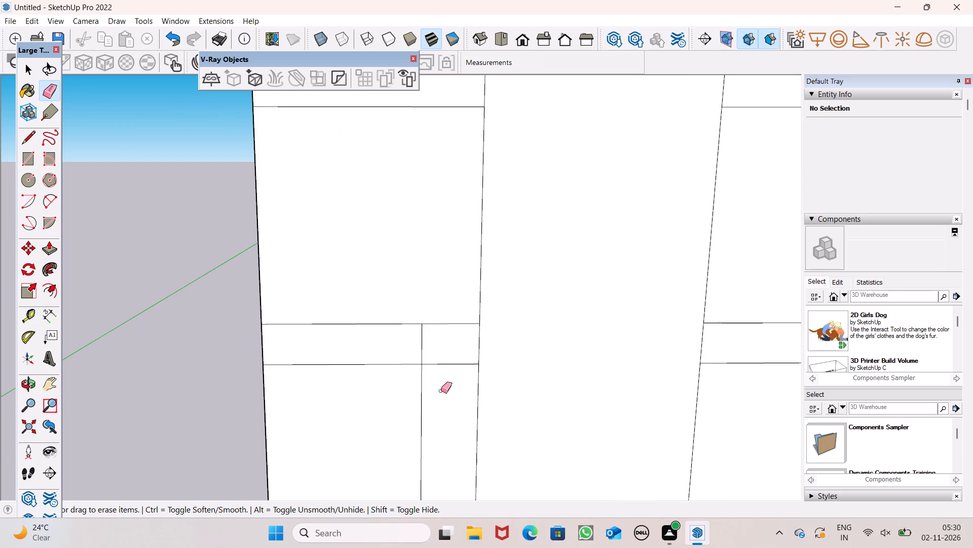
pyautogui.moveTo(441, 391); pyautogui.dragTo(416, 371)
pyautogui.moveTo(417, 338); pyautogui.dragTo(428, 338)
# Erase the same vertical line's segments from the third band down to the lowest band.
pyautogui.scroll(-14, 413, 173)
pyautogui.scroll(2, 447, 301)
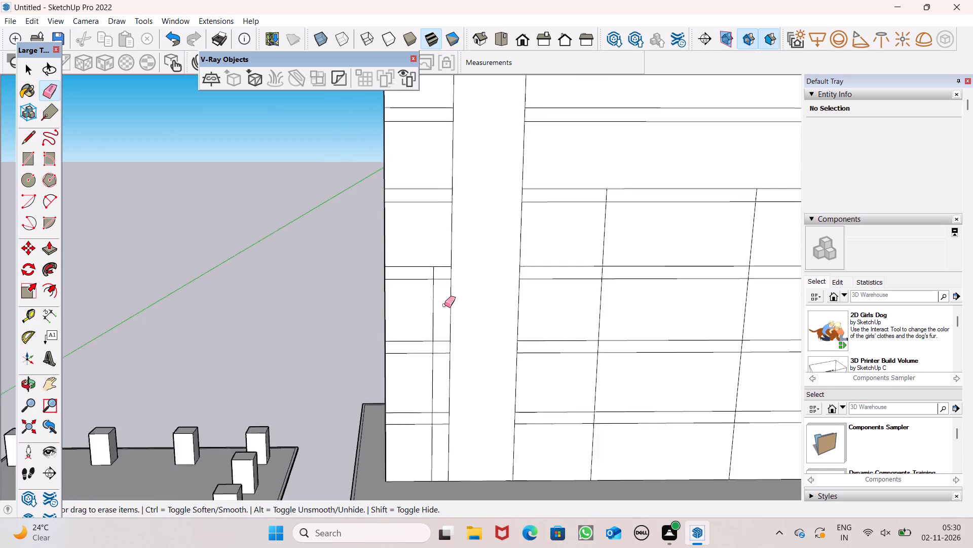
pyautogui.scroll(2, 444, 305)
pyautogui.moveTo(436, 309); pyautogui.dragTo(431, 310)
pyautogui.moveTo(429, 270); pyautogui.dragTo(429, 255)
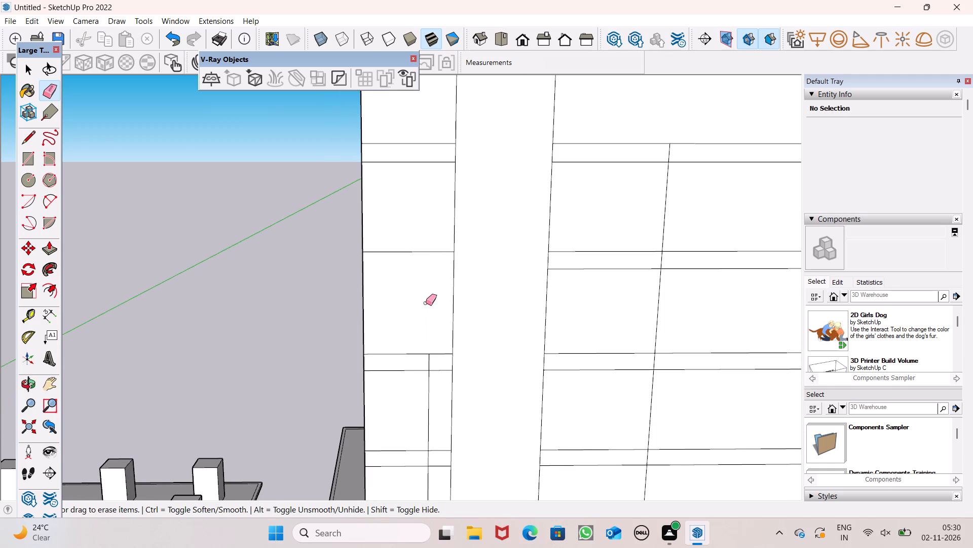
pyautogui.hotkey('ctrl', 'z')
pyautogui.press('F18')
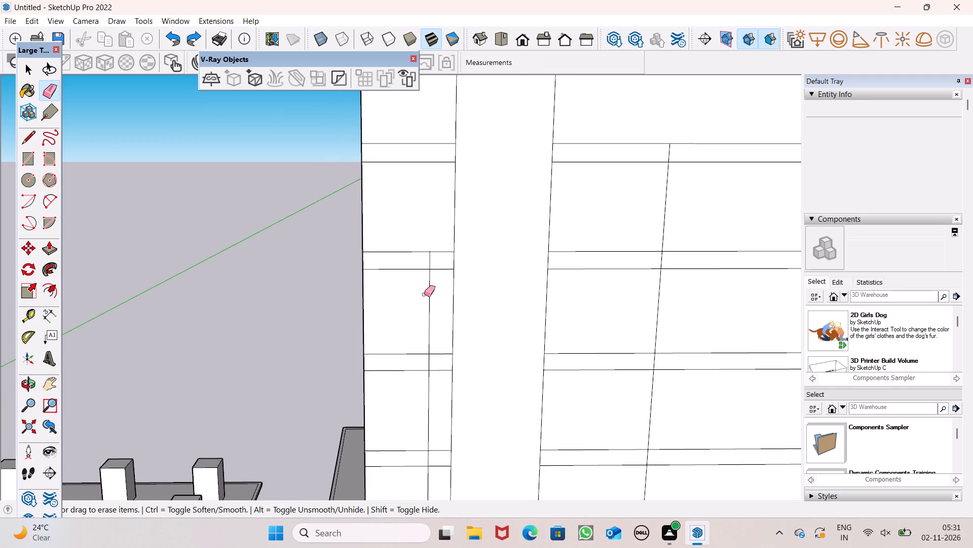
pyautogui.press('F18')
pyautogui.moveTo(432, 298); pyautogui.dragTo(426, 298)
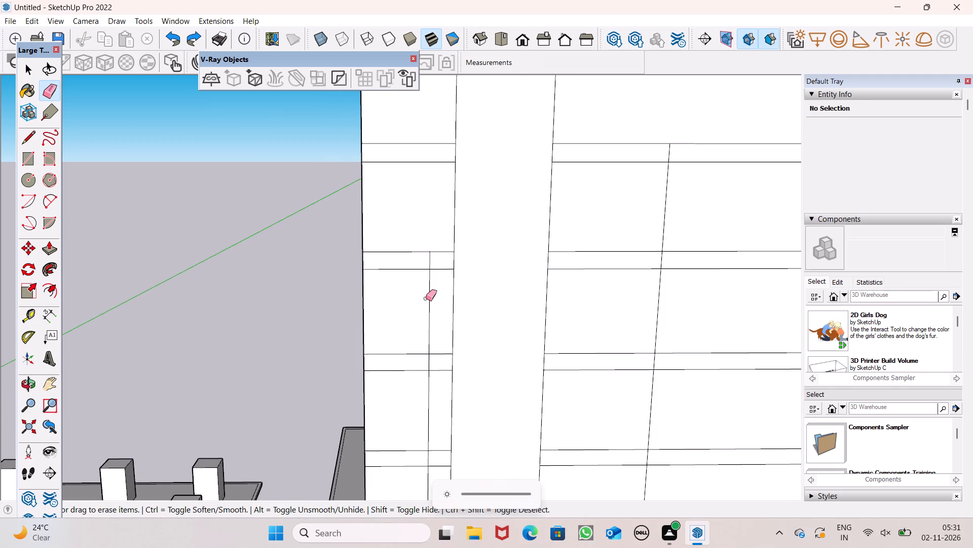
pyautogui.moveTo(426, 298); pyautogui.dragTo(421, 295)
pyautogui.click(430, 262)
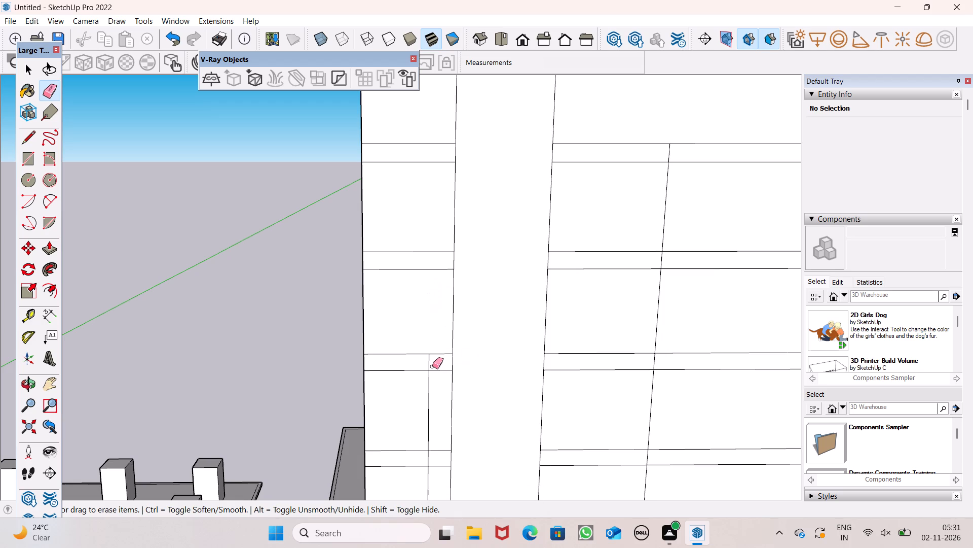
pyautogui.moveTo(432, 366); pyautogui.dragTo(426, 366)
pyautogui.moveTo(426, 396); pyautogui.dragTo(431, 396)
# Erase the vertical line's remaining segments across the lowest band and the ground storey beside the plain strip.
pyautogui.scroll(-7, 461, 243)
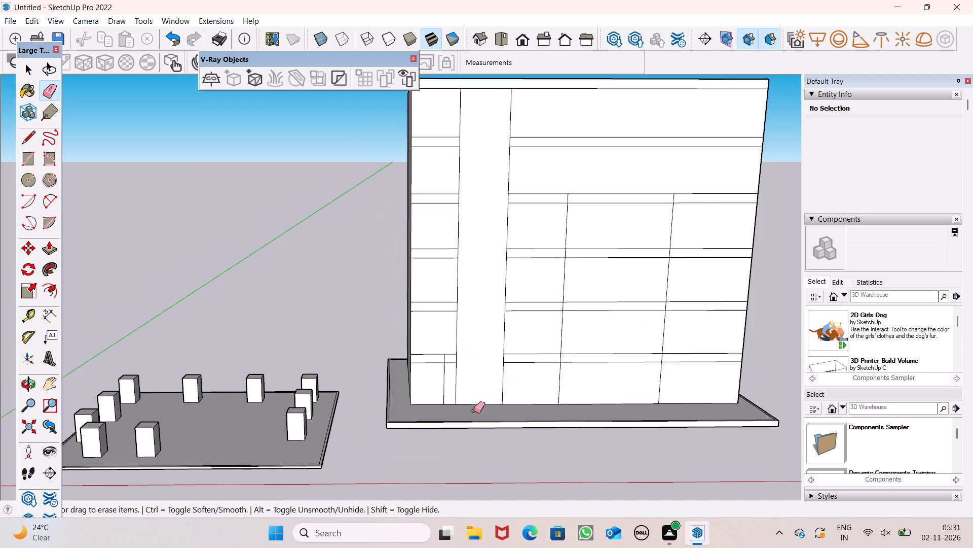
pyautogui.scroll(6, 455, 410)
pyautogui.scroll(8, 437, 363)
pyautogui.moveTo(461, 329); pyautogui.dragTo(461, 322)
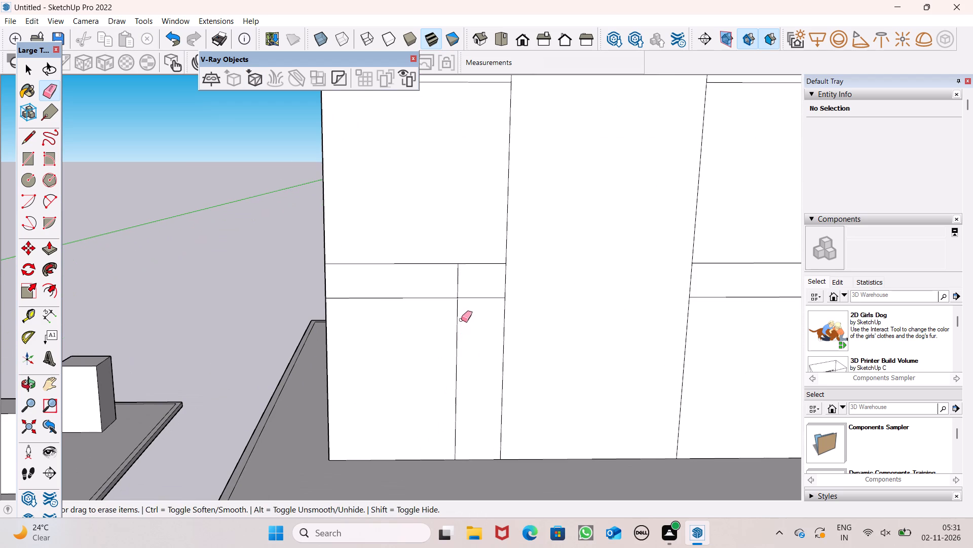
pyautogui.moveTo(465, 276); pyautogui.dragTo(460, 275)
pyautogui.moveTo(472, 348); pyautogui.dragTo(459, 356)
pyautogui.scroll(-2, 469, 381)
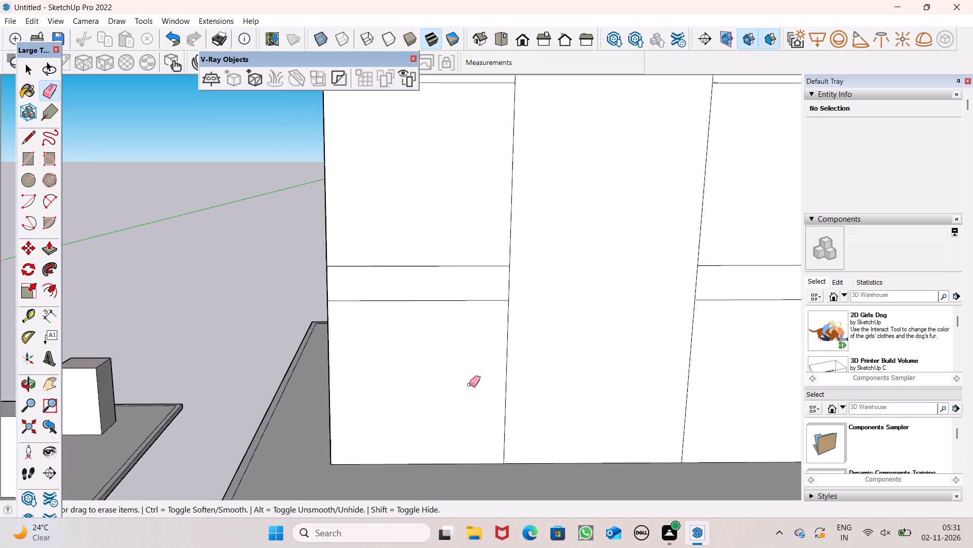
pyautogui.scroll(-2, 469, 385)
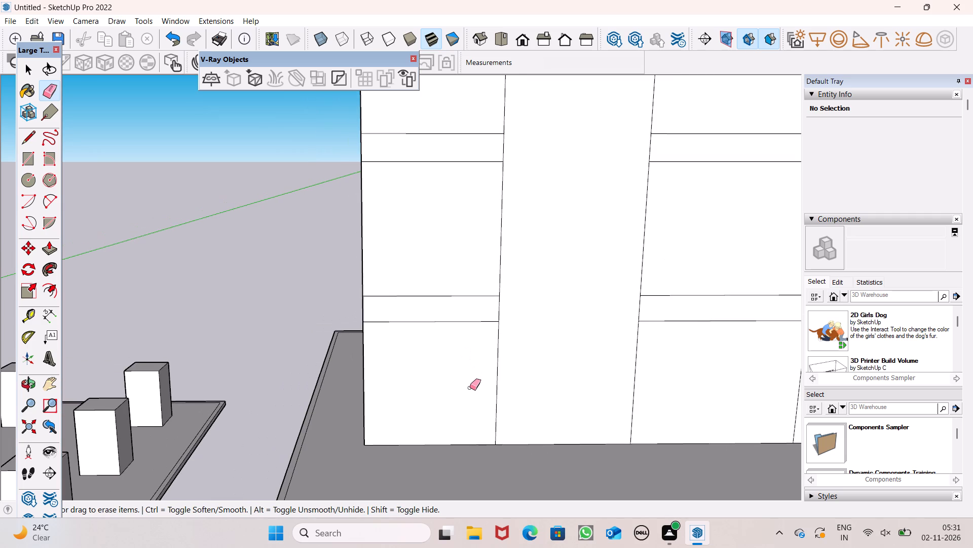
pyautogui.scroll(-8, 481, 430)
pyautogui.scroll(-8, 441, 417)
pyautogui.press('space')
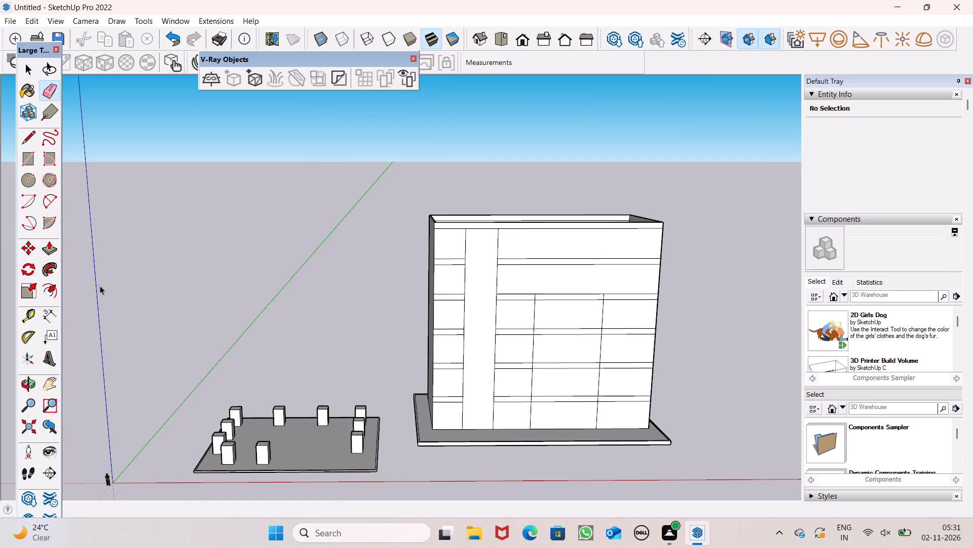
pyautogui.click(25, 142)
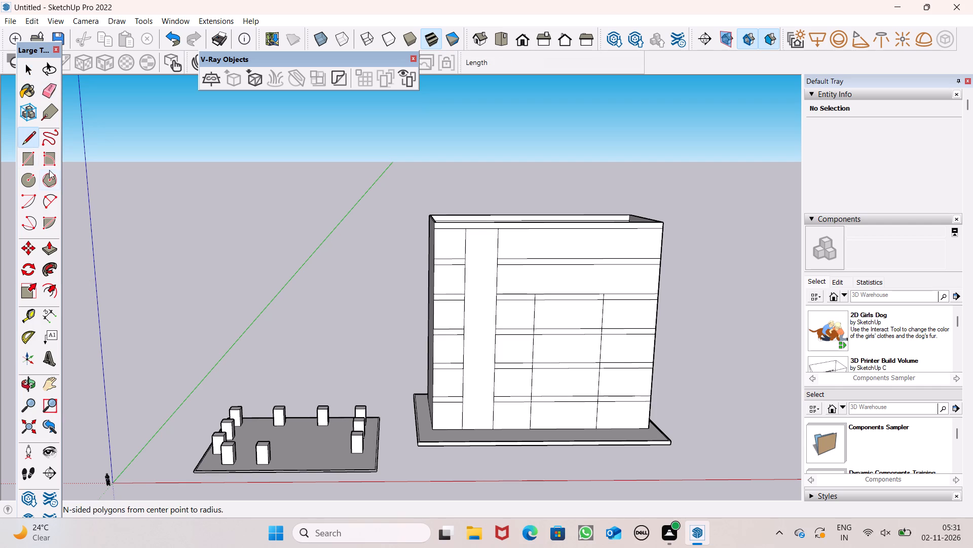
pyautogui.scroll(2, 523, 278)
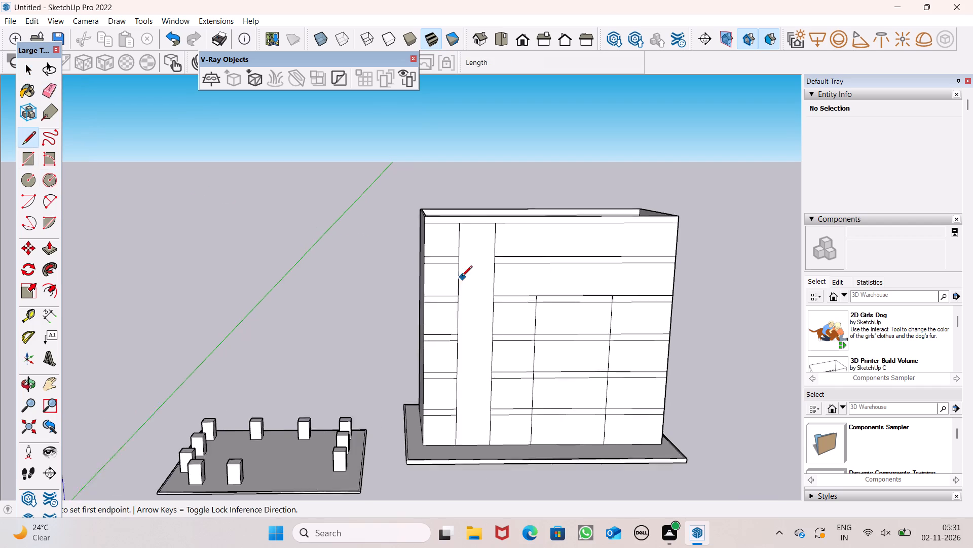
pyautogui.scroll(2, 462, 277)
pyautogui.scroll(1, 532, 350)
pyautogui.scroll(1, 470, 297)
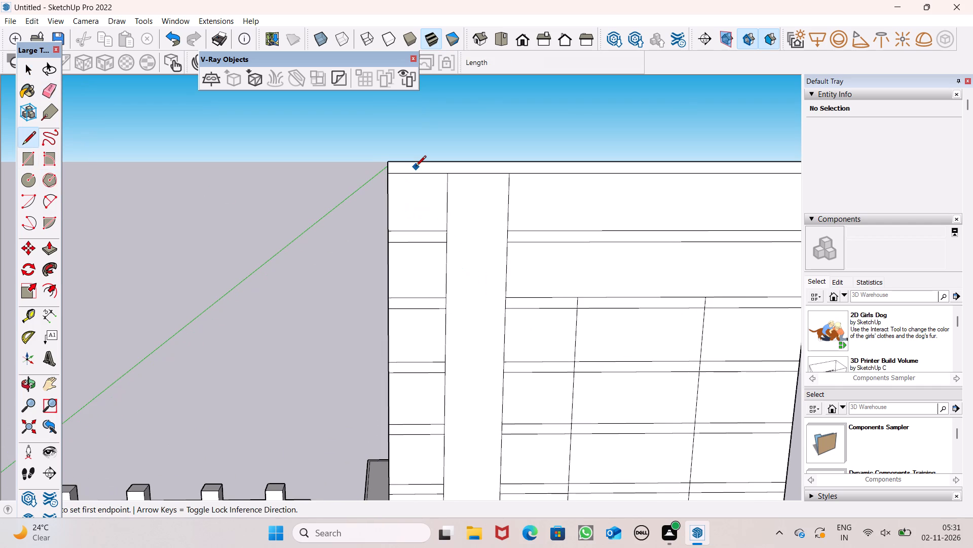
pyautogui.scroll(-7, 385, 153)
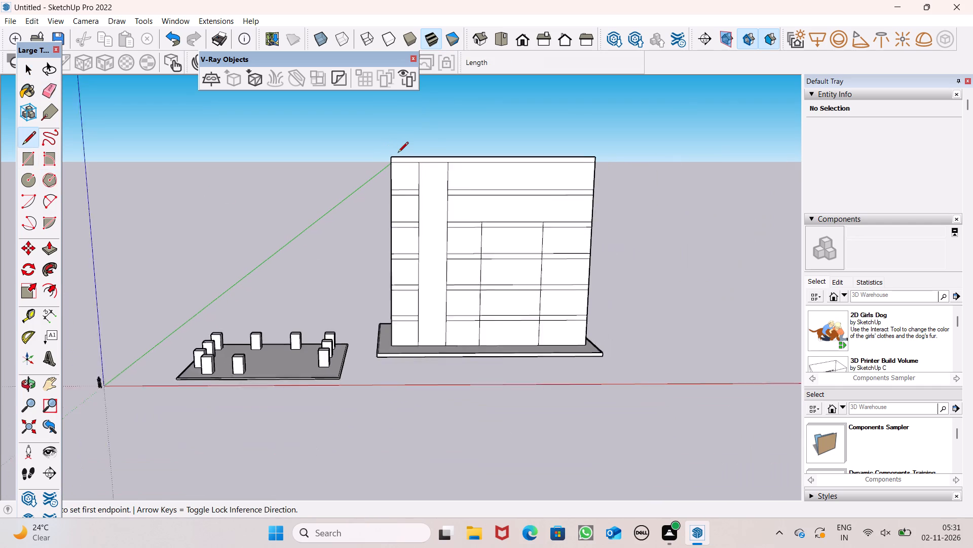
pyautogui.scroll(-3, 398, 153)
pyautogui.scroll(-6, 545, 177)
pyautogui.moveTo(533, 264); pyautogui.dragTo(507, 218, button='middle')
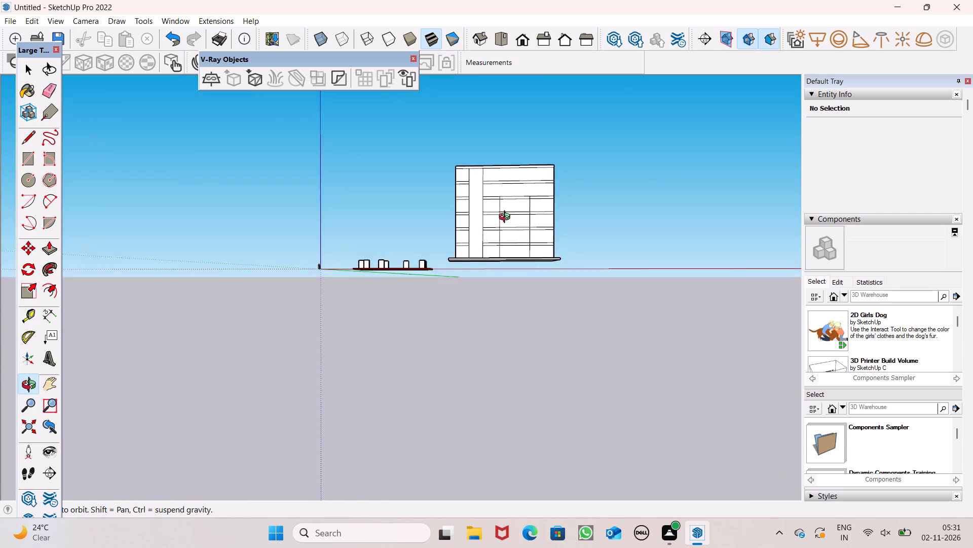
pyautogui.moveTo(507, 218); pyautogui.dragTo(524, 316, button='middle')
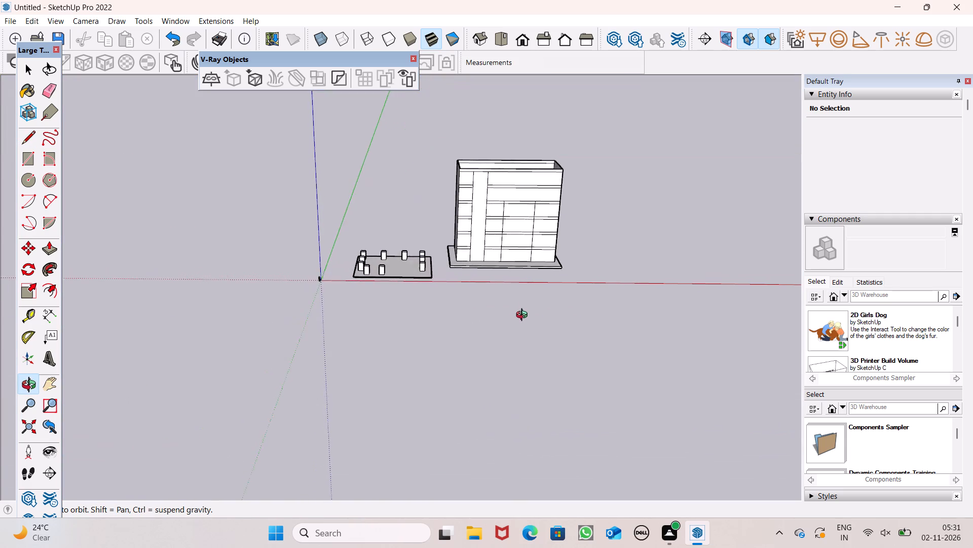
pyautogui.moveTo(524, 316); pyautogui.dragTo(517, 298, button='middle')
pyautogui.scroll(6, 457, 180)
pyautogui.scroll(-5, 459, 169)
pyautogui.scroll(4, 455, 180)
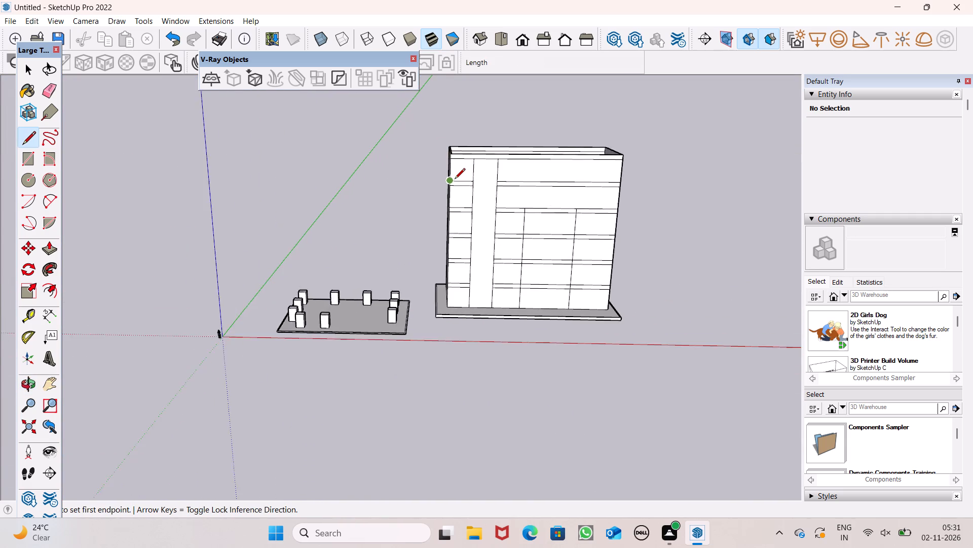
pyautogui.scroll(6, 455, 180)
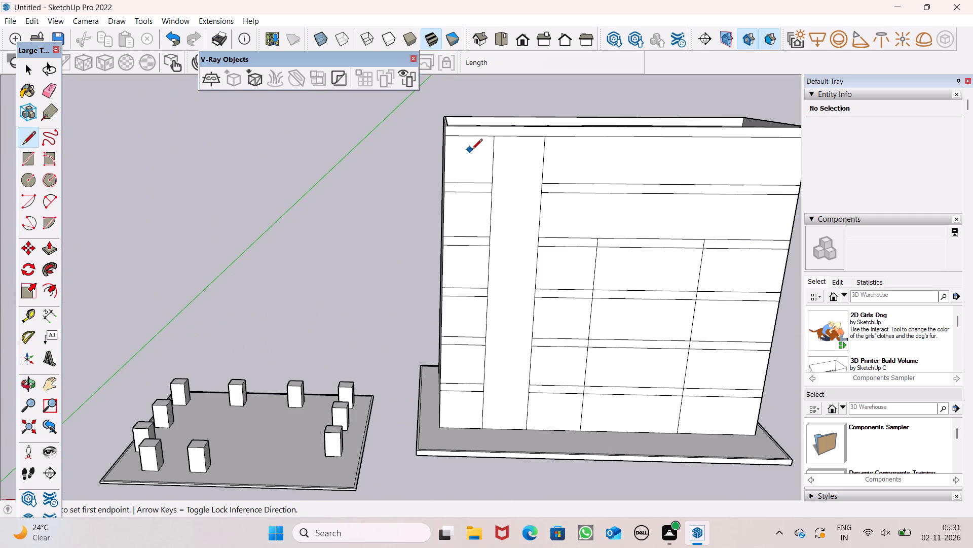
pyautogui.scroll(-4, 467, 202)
# Push/Pull the tower slab's short end face outward about 21' 9 3/4", toward the columned base.
pyautogui.moveTo(419, 362); pyautogui.dragTo(688, 405, button='middle')
pyautogui.click(51, 253)
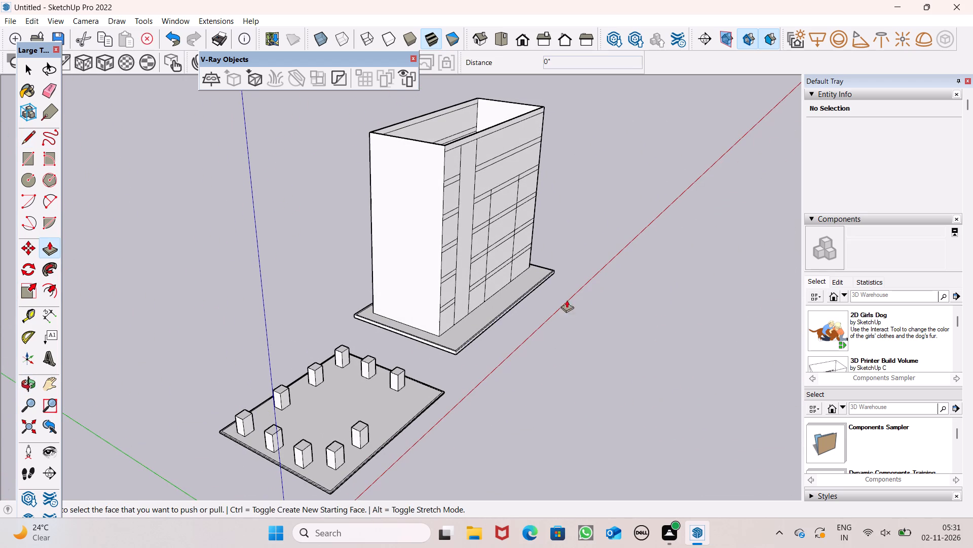
pyautogui.scroll(-4, 675, 285)
pyautogui.moveTo(433, 327); pyautogui.dragTo(471, 381, button='middle')
pyautogui.scroll(5, 472, 381)
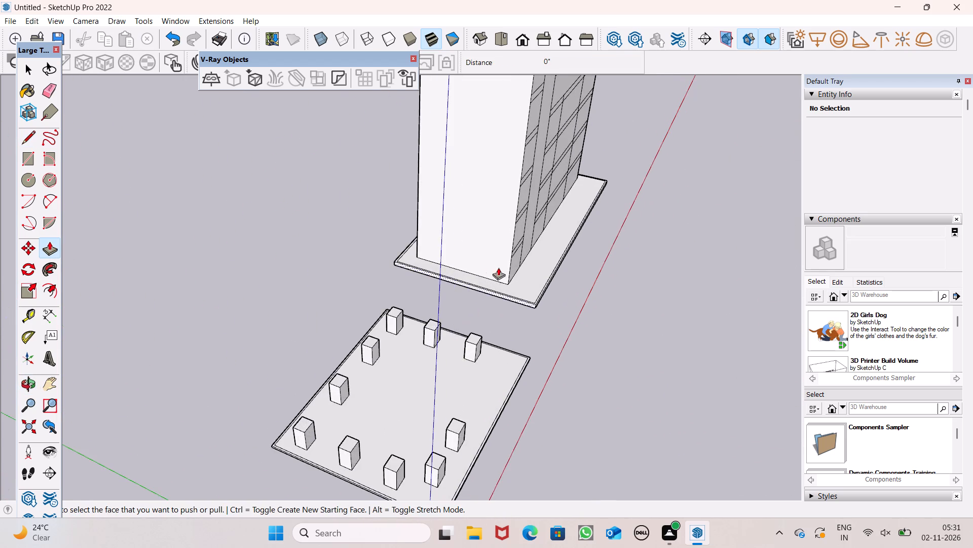
pyautogui.scroll(-6, 459, 265)
pyautogui.moveTo(466, 287); pyautogui.dragTo(461, 318, button='middle')
pyautogui.scroll(5, 463, 290)
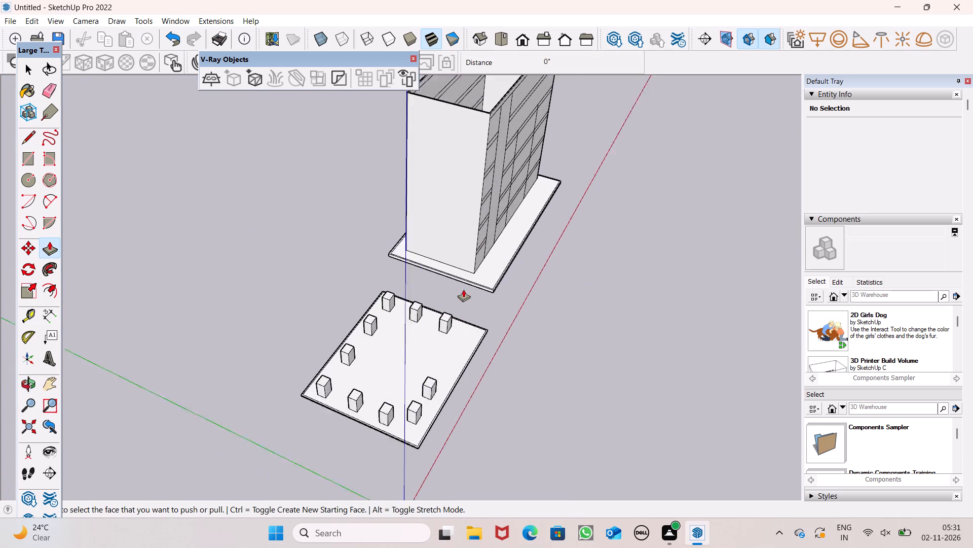
pyautogui.scroll(9, 463, 289)
pyautogui.moveTo(447, 271); pyautogui.dragTo(427, 314)
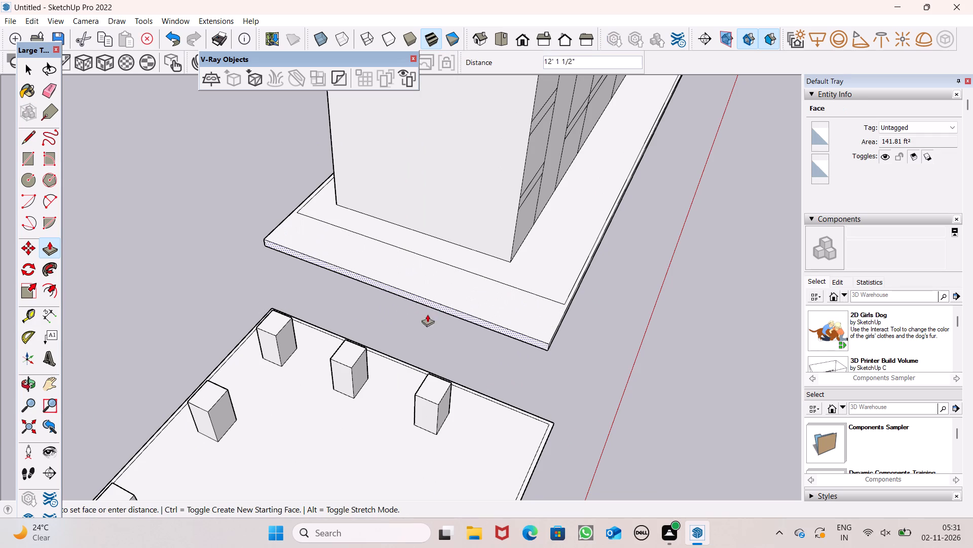
pyautogui.moveTo(427, 314); pyautogui.dragTo(417, 343)
pyautogui.scroll(-6, 585, 294)
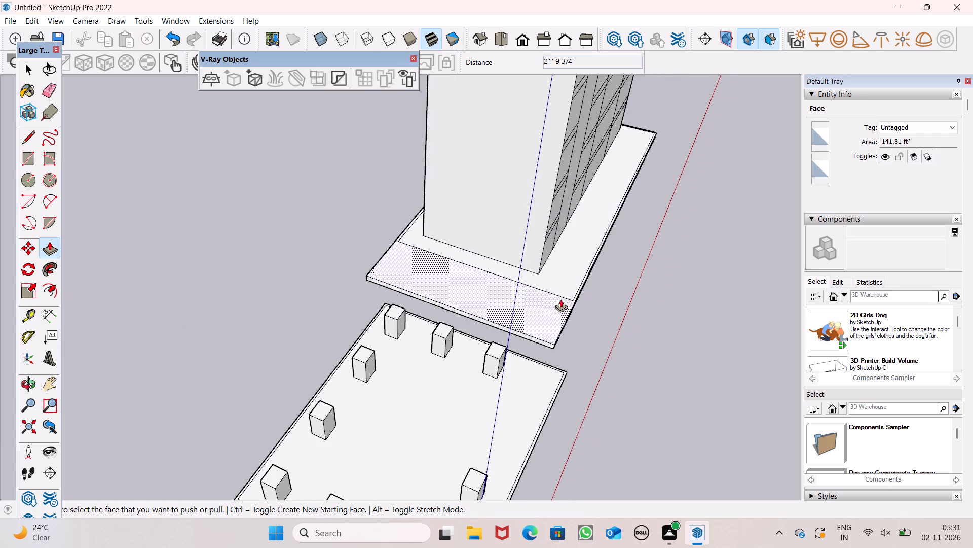
# Erase the old border line crossing the slab's top where the extension begins.
pyautogui.click(53, 91)
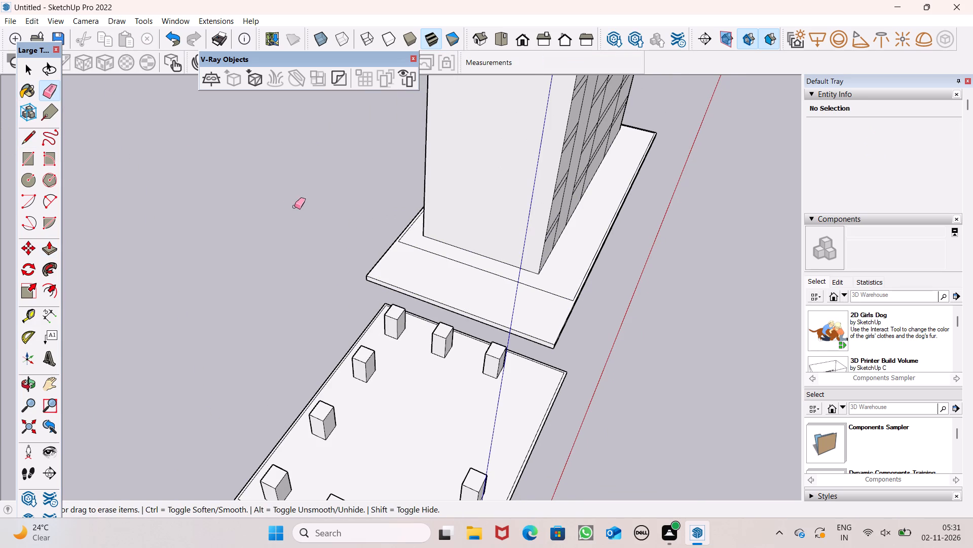
pyautogui.scroll(4, 323, 229)
pyautogui.moveTo(475, 257); pyautogui.dragTo(476, 264)
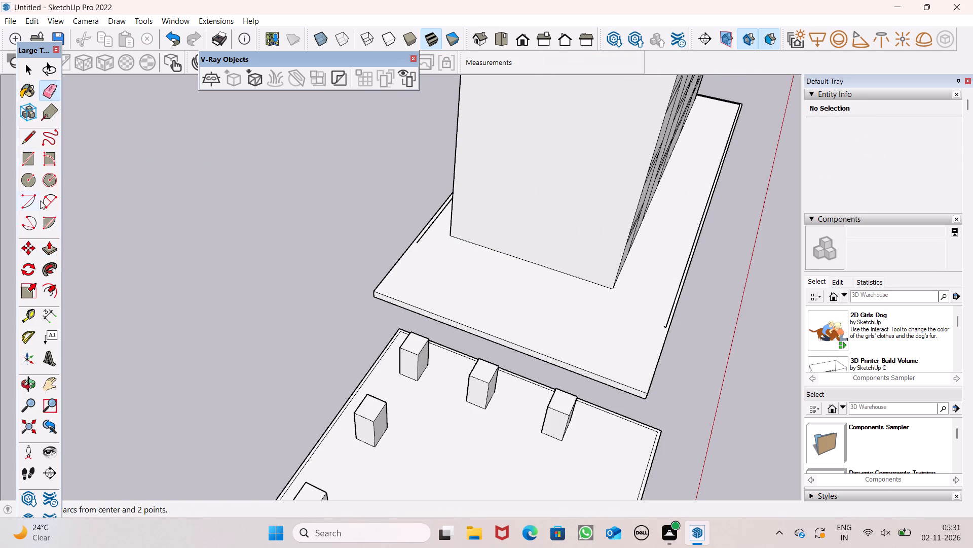
# Place a guide line 9" inside the slab's extended short edge, parallel to it.
pyautogui.click(31, 319)
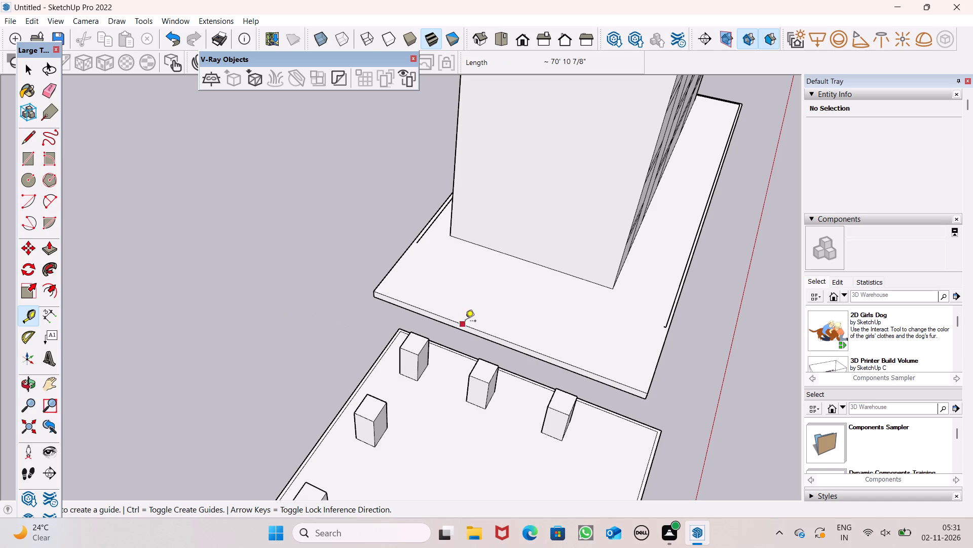
pyautogui.moveTo(469, 326); pyautogui.dragTo(480, 309)
pyautogui.write('9"')
pyautogui.press('Return')
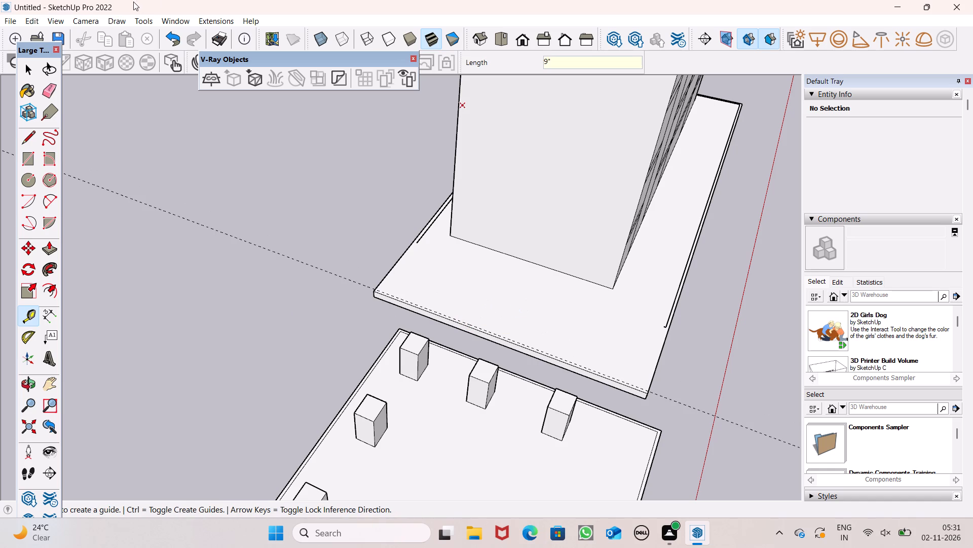
# Draw the missing inset border line along the slab's long side behind the tower, from its loose end to the extended corner.
pyautogui.click(27, 136)
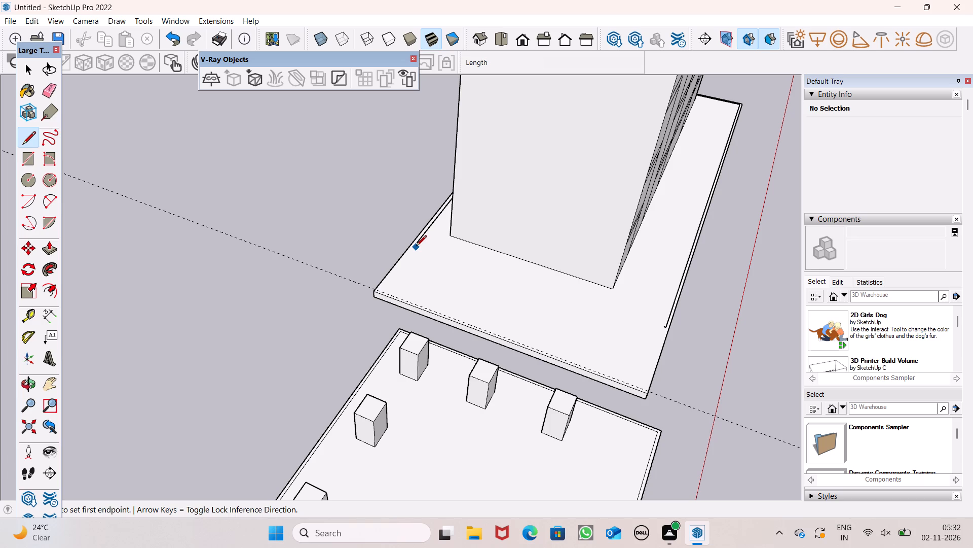
pyautogui.click(419, 244)
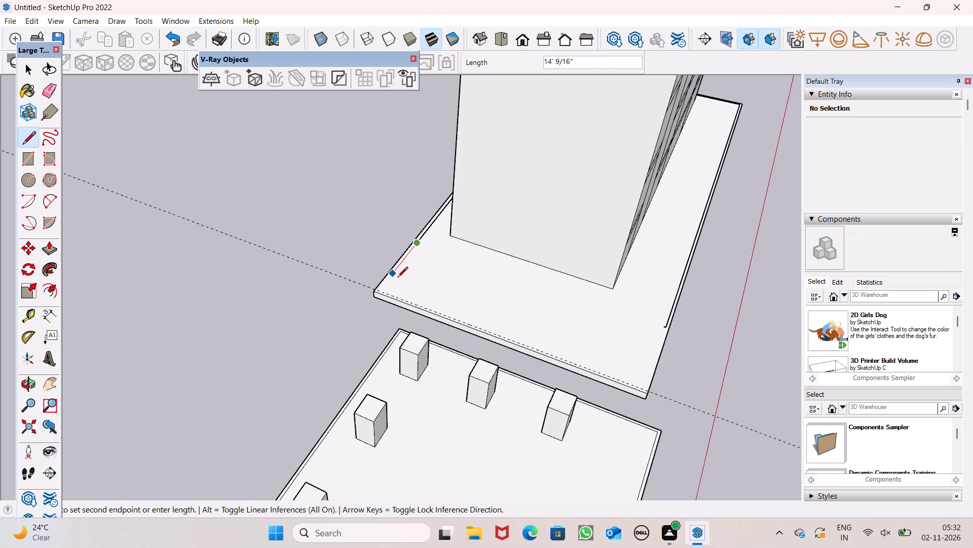
pyautogui.click(382, 293)
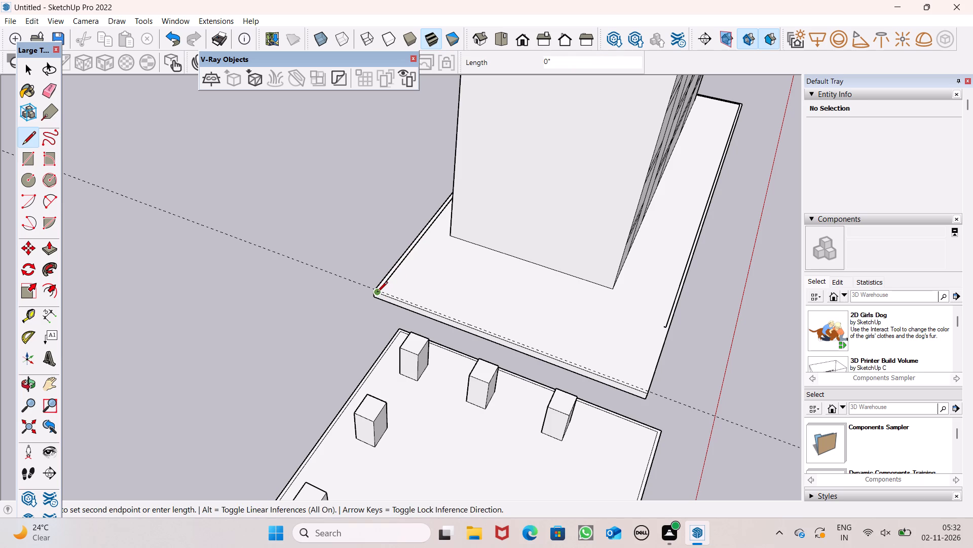
pyautogui.click(377, 293)
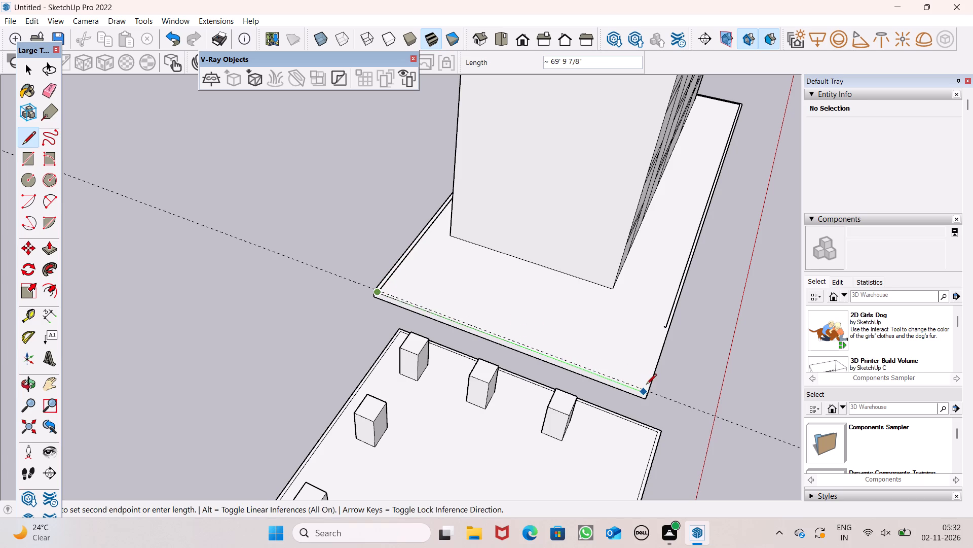
pyautogui.press('space')
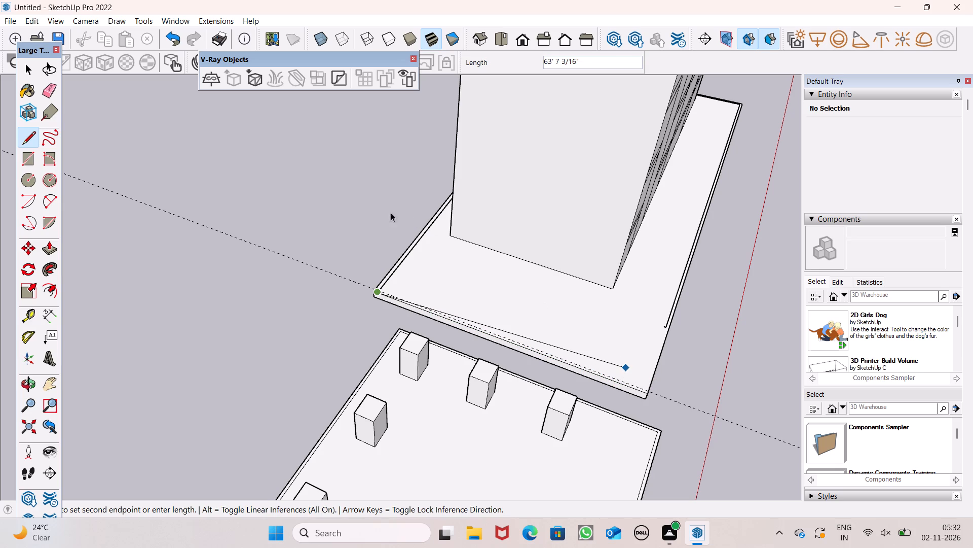
# Draw the missing inset border line on the banded facade's side, about 21' 9 3/4" from its loose end to the guide.
pyautogui.click(30, 135)
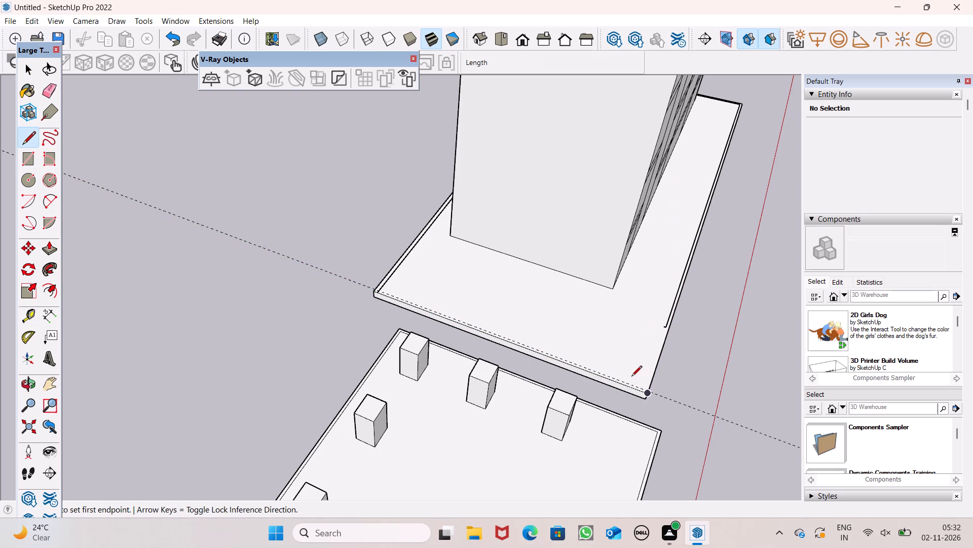
pyautogui.scroll(7, 639, 439)
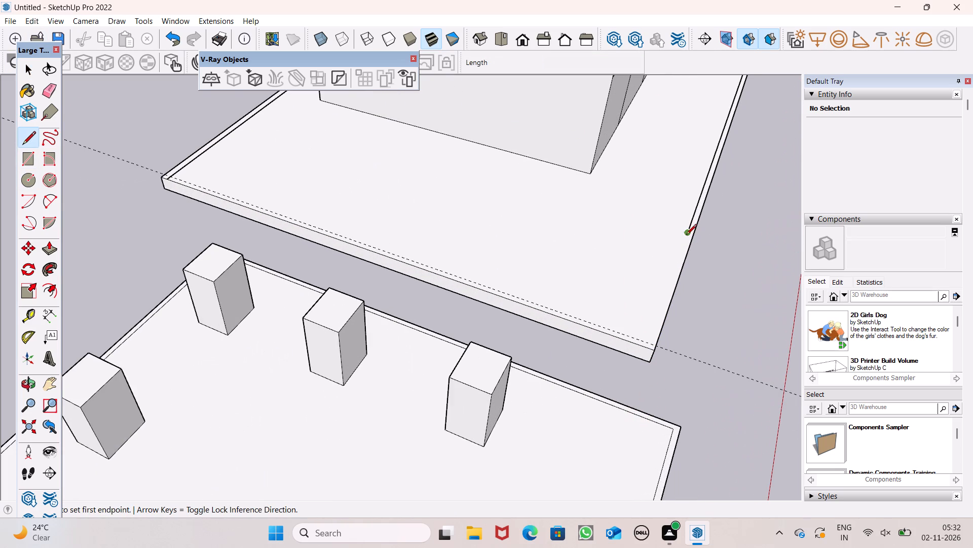
pyautogui.click(686, 235)
pyautogui.click(651, 340)
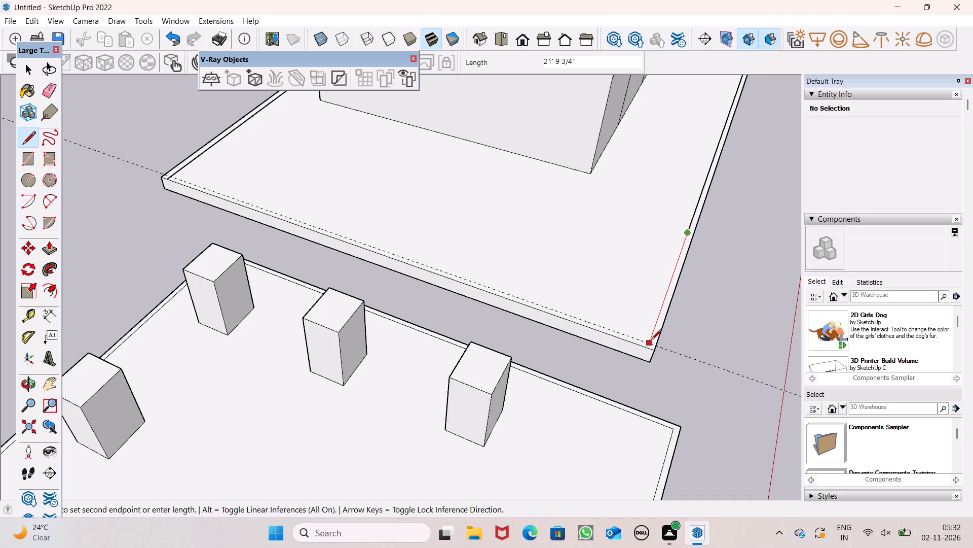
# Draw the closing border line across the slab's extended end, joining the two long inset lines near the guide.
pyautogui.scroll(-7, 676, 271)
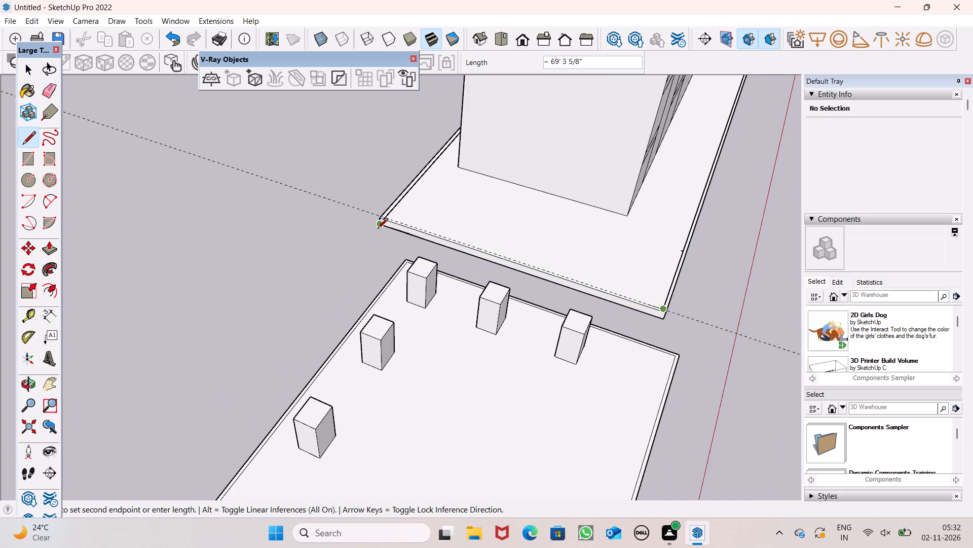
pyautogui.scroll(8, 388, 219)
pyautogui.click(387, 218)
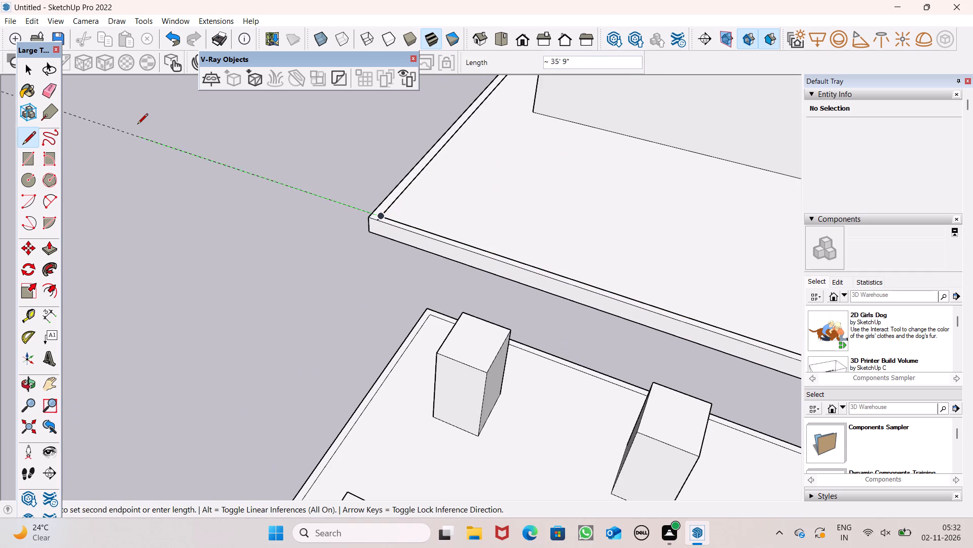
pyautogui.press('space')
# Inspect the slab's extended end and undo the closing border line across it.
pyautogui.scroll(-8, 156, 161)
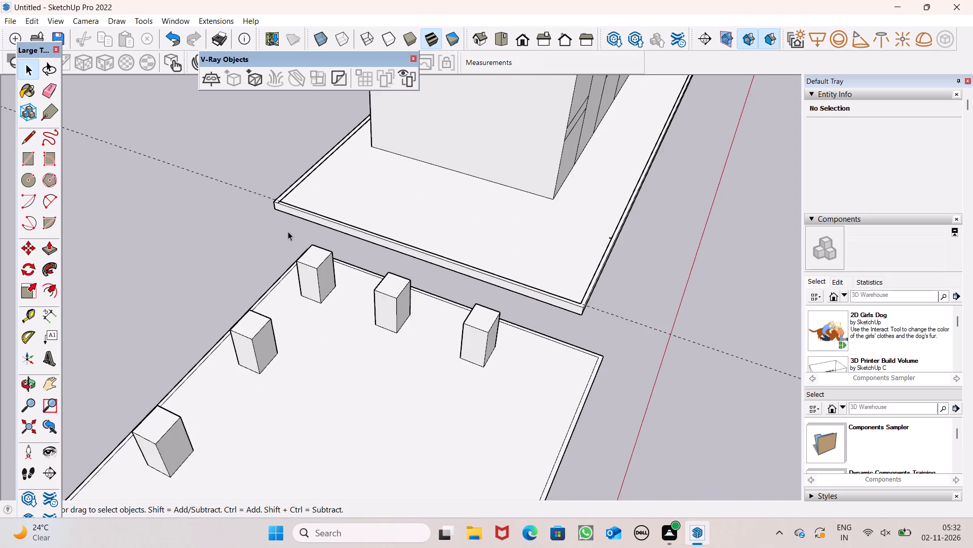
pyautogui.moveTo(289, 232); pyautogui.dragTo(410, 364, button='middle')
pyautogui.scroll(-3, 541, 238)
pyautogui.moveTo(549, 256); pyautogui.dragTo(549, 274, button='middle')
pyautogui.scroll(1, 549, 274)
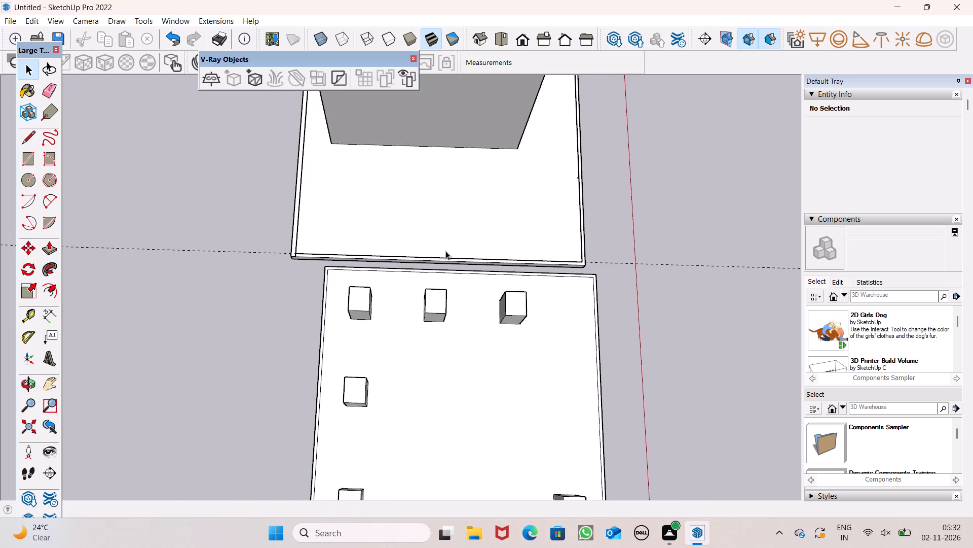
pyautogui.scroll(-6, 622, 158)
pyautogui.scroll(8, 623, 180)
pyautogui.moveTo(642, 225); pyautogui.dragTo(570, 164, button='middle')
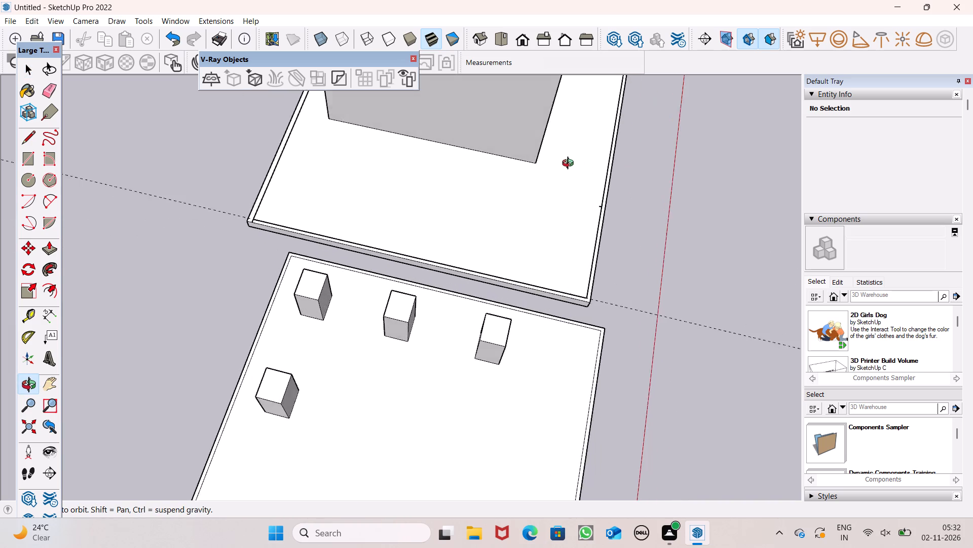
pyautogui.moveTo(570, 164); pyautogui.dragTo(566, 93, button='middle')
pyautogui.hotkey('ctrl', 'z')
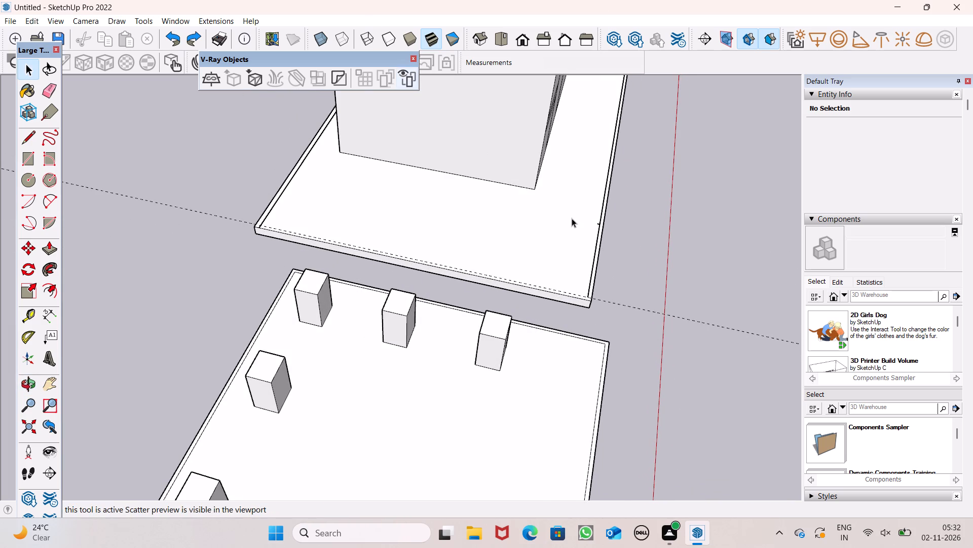
# Examine the tower slab's extended end and the rear corner where the inset border line meets the guide.
pyautogui.scroll(-3, 576, 222)
pyautogui.moveTo(603, 297); pyautogui.dragTo(614, 344, button='middle')
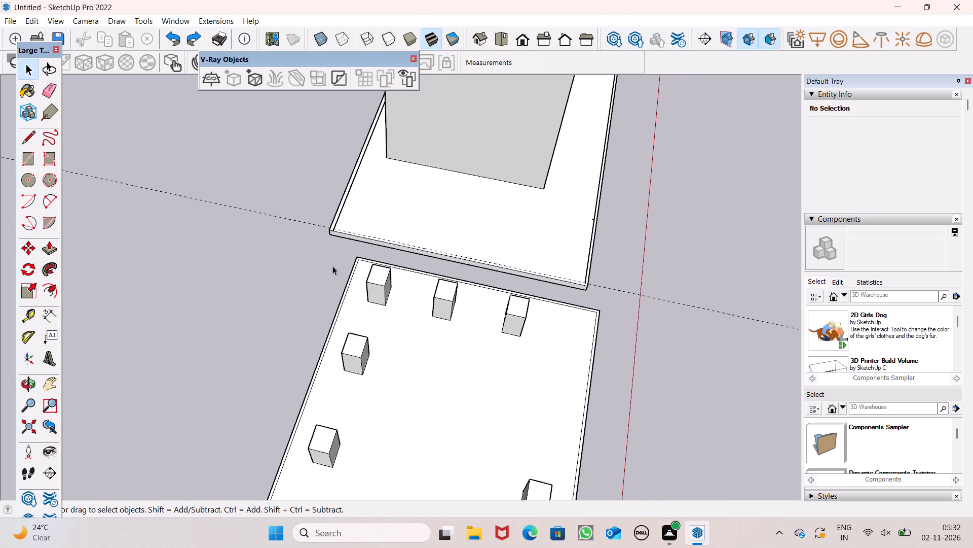
pyautogui.scroll(1, 332, 263)
pyautogui.moveTo(332, 263); pyautogui.dragTo(438, 4, button='middle')
pyautogui.scroll(1, 438, 4)
pyautogui.moveTo(446, 195); pyautogui.dragTo(380, 462, button='middle')
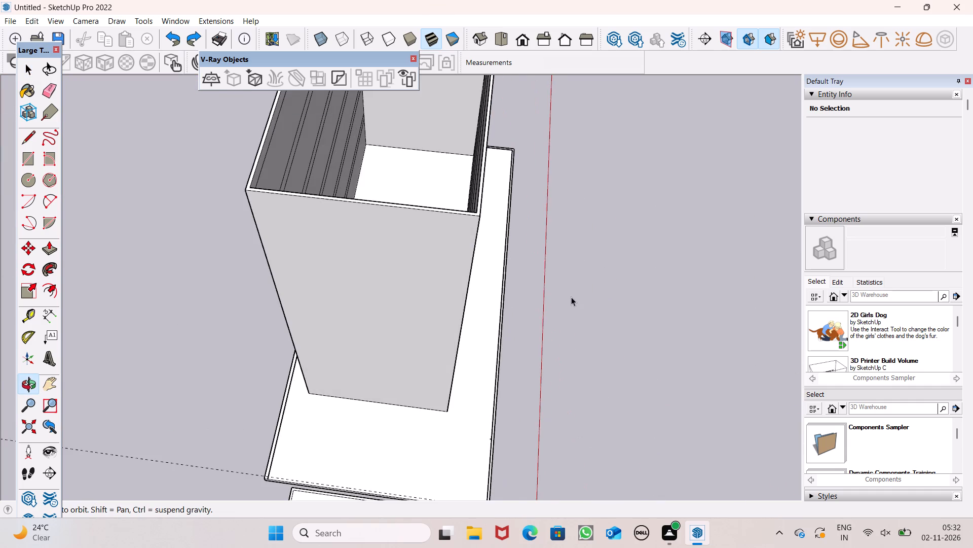
pyautogui.scroll(-13, 576, 280)
pyautogui.scroll(11, 486, 344)
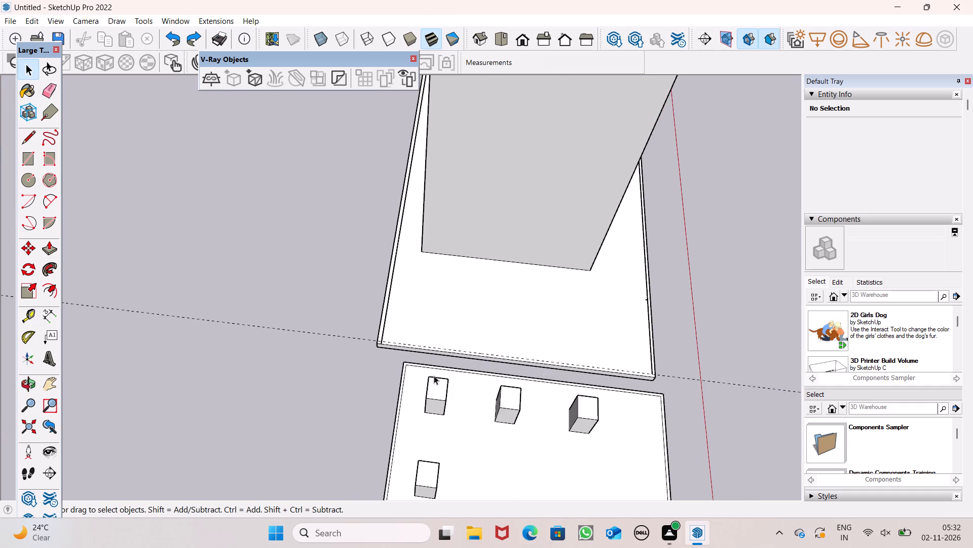
pyautogui.scroll(9, 369, 351)
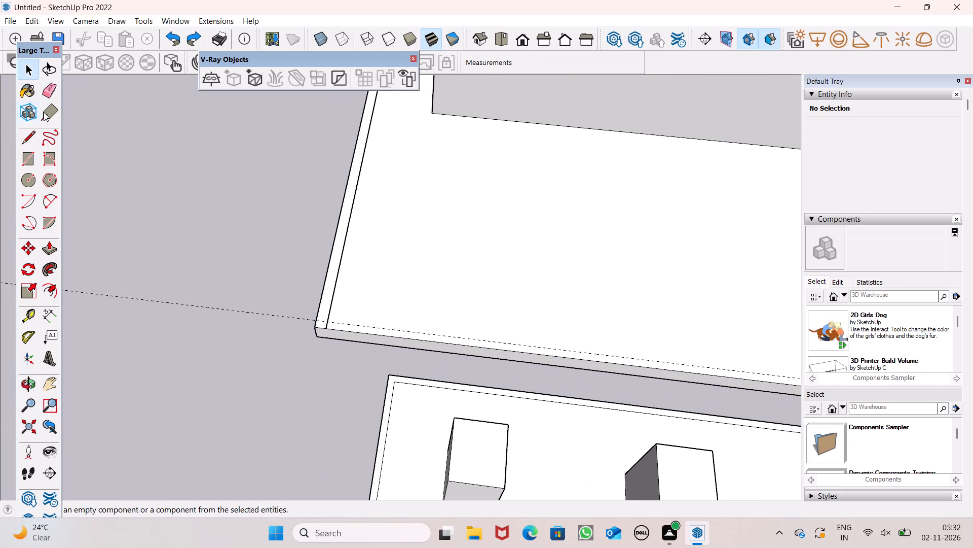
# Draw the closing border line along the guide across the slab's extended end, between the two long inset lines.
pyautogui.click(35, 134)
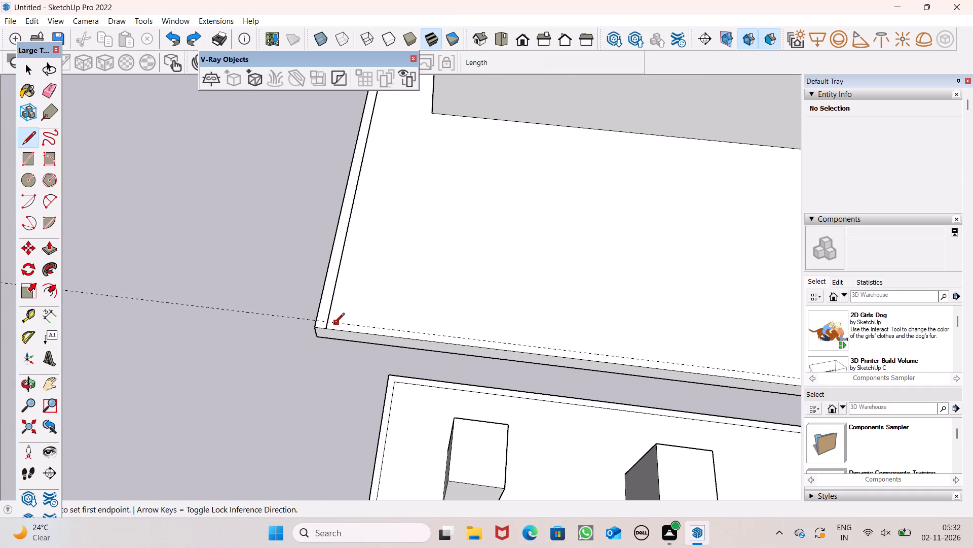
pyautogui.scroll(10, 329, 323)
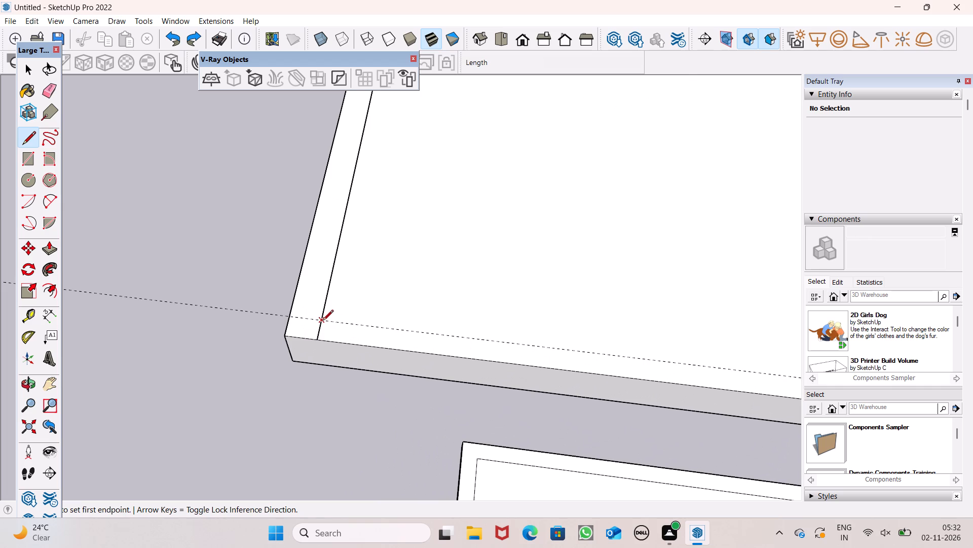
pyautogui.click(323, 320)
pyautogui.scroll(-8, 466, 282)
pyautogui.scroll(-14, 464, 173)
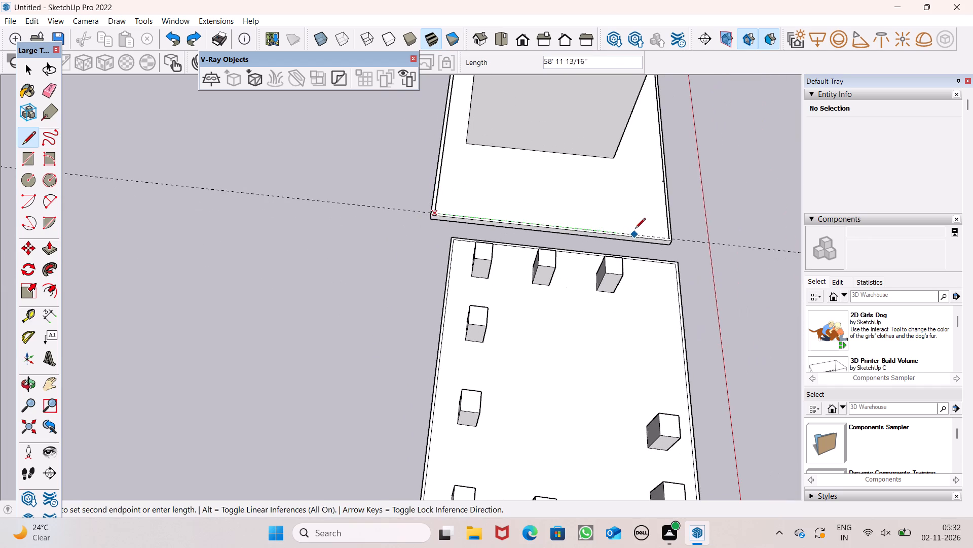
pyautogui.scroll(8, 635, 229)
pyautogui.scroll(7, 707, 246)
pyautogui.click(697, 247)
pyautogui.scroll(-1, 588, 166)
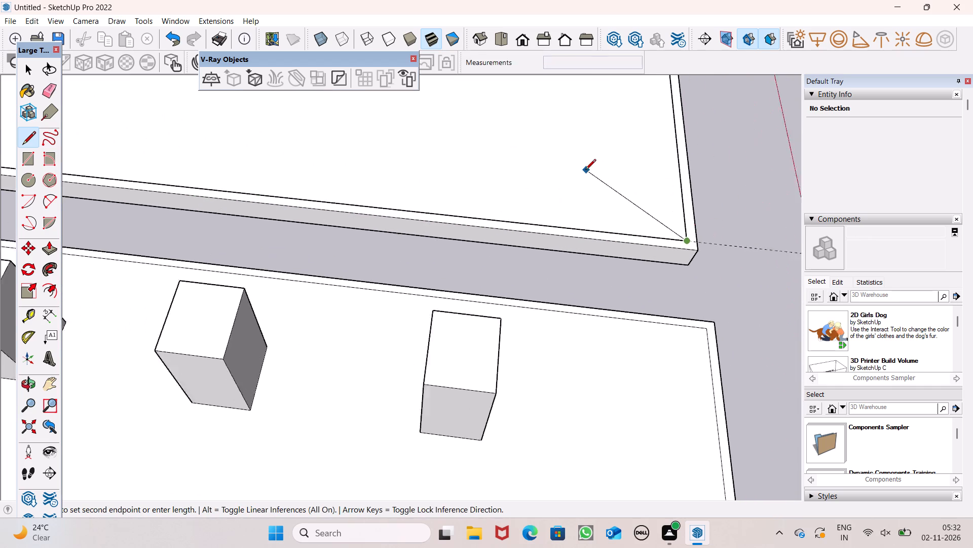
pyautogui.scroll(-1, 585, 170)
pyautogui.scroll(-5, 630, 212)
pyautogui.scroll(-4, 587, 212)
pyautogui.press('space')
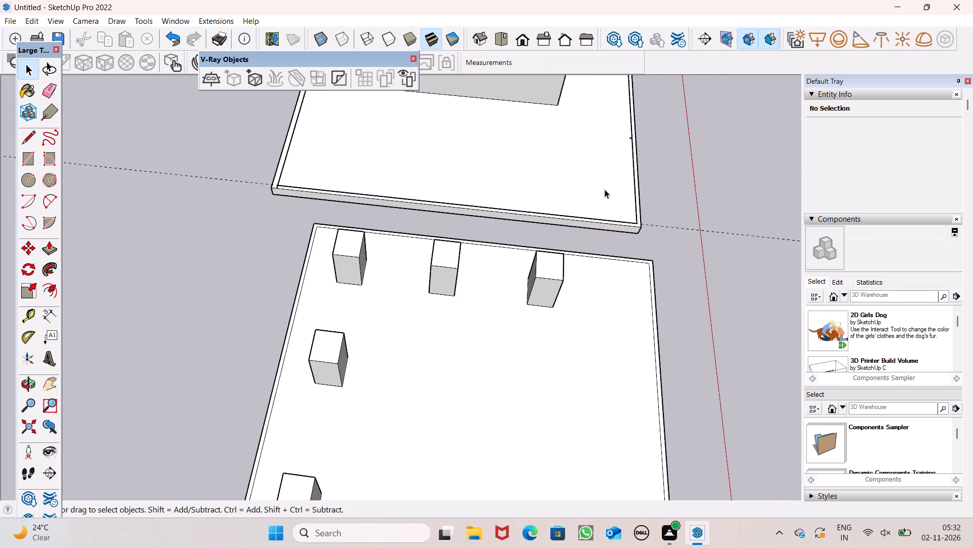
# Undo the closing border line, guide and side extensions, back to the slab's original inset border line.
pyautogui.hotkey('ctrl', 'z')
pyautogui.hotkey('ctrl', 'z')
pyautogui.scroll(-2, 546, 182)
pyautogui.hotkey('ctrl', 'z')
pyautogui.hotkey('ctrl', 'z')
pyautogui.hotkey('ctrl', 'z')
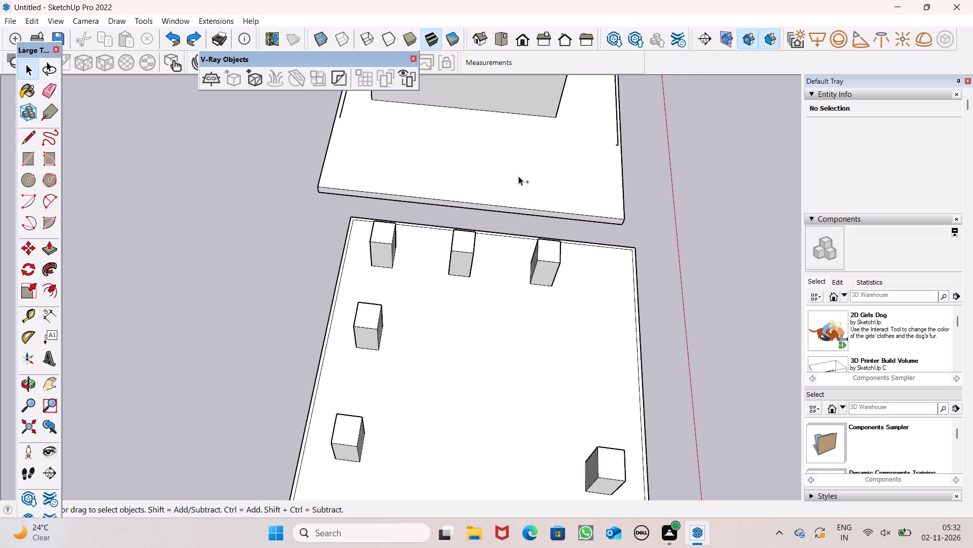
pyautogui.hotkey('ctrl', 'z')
# Draw two 22' 6 3/4" lines extending both sides of the inset border to the slab's extended end.
pyautogui.click(31, 136)
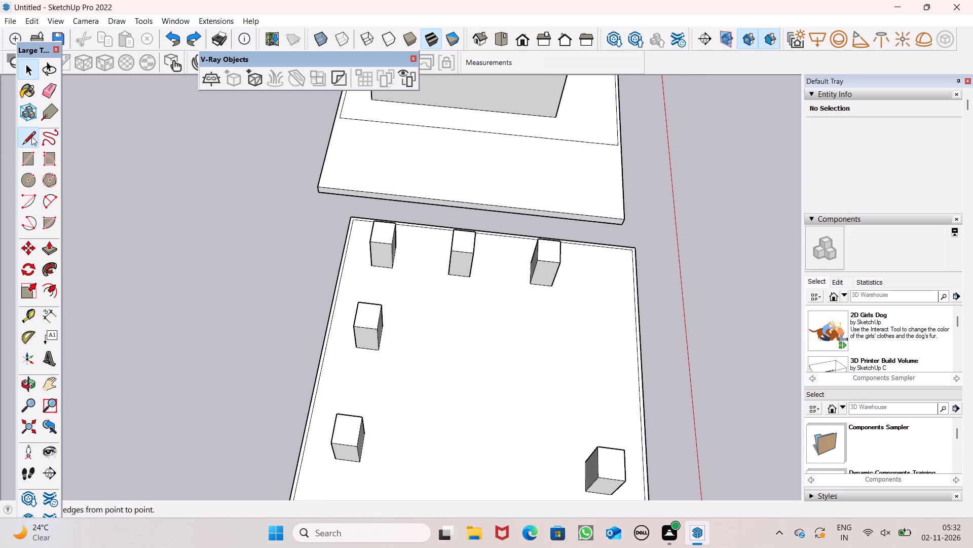
pyautogui.click(340, 118)
pyautogui.click(326, 187)
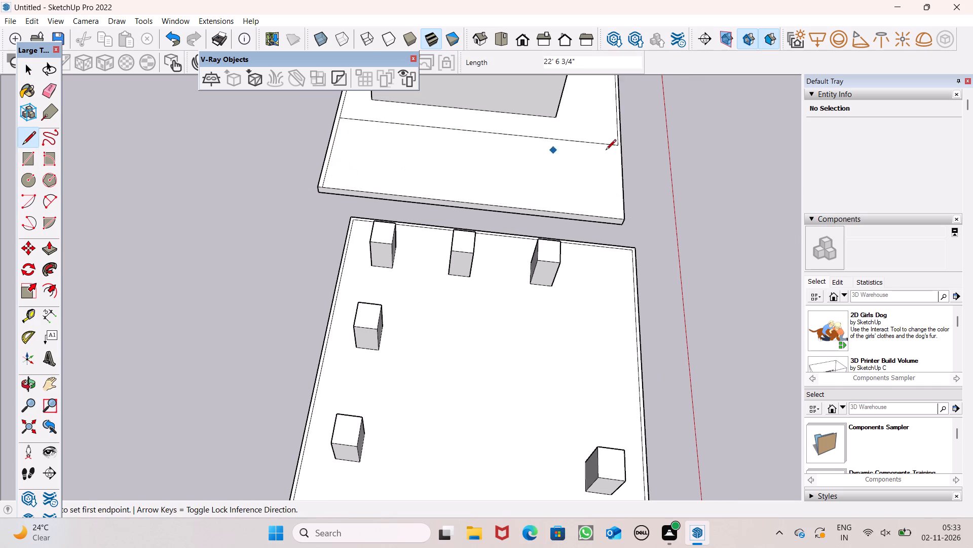
pyautogui.click(620, 147)
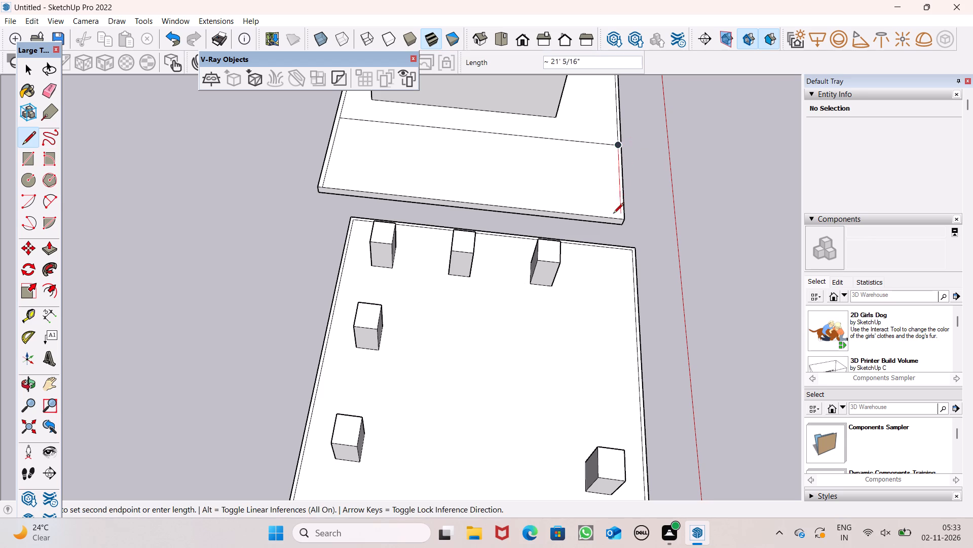
pyautogui.click(617, 221)
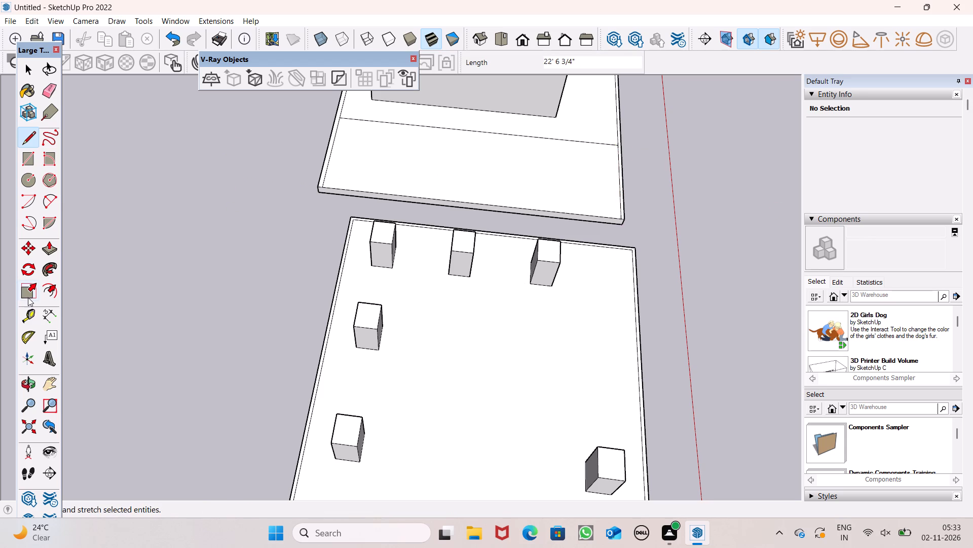
# Place a guide 9" inward from the slab's extended end edge.
pyautogui.click(28, 317)
pyautogui.moveTo(219, 238); pyautogui.dragTo(234, 274, button='middle')
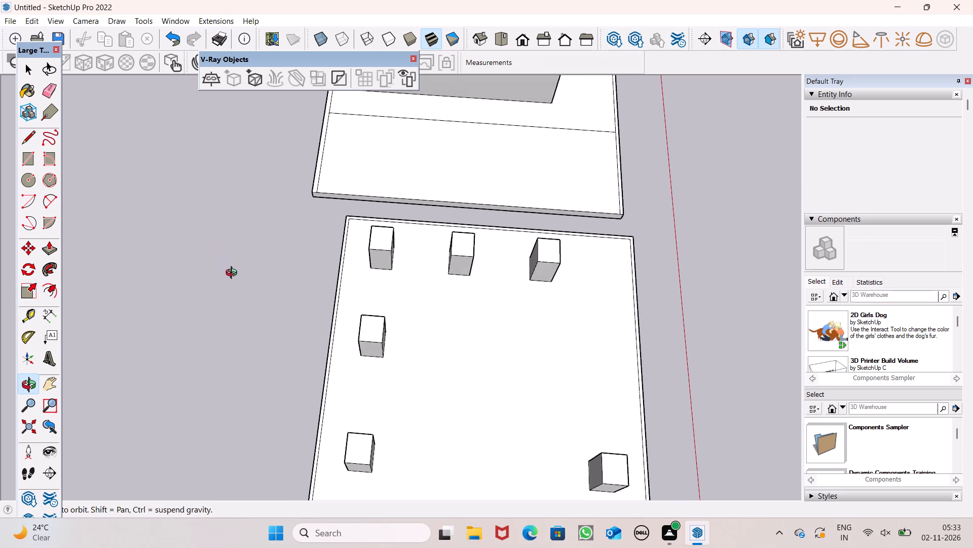
pyautogui.moveTo(234, 274); pyautogui.dragTo(235, 275, button='middle')
pyautogui.scroll(-5, 400, 237)
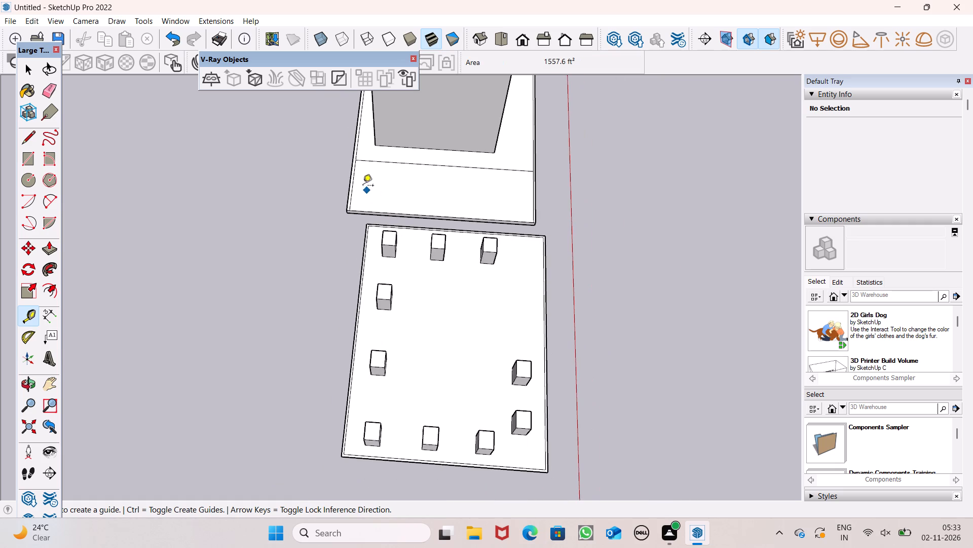
pyautogui.scroll(6, 375, 172)
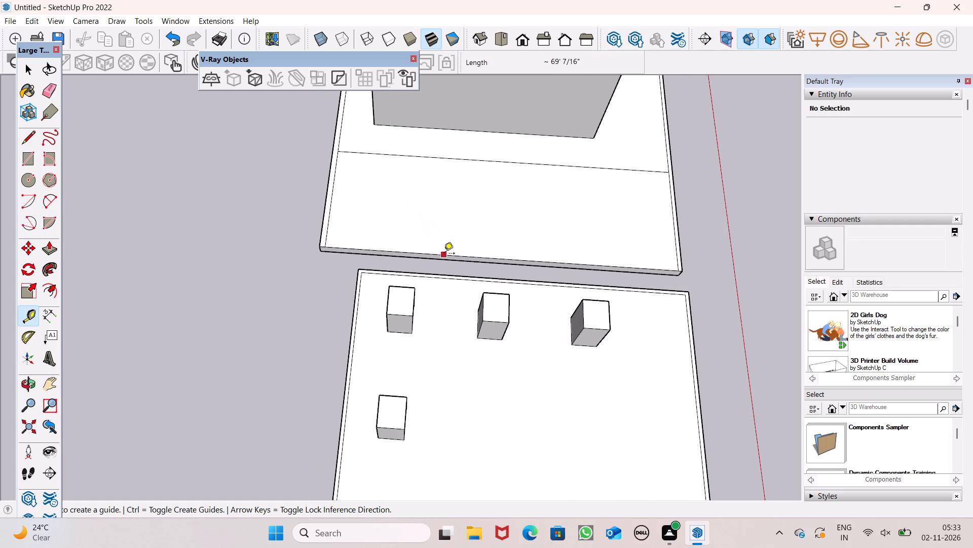
pyautogui.moveTo(444, 254); pyautogui.dragTo(438, 221)
pyautogui.write('9"')
pyautogui.press('Return')
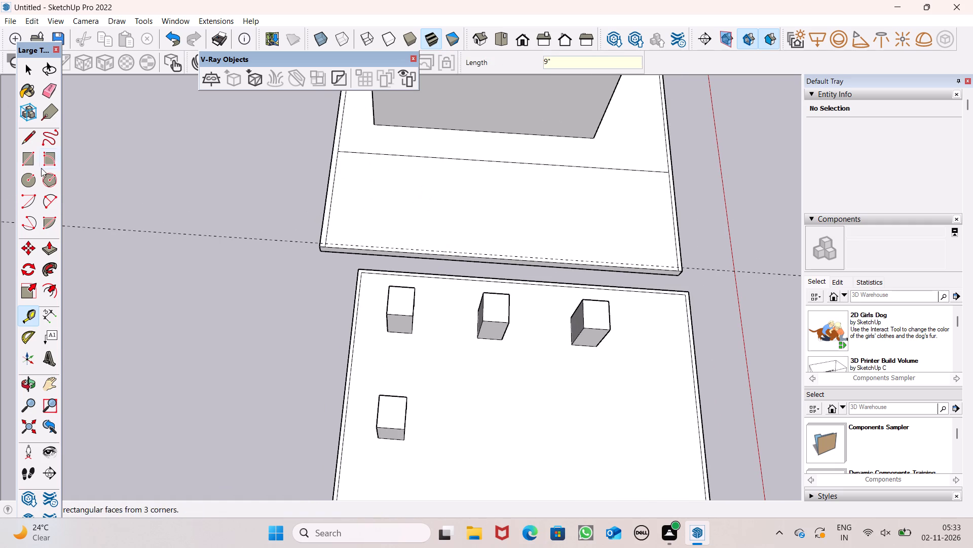
# Draw the closing border line along the guide between the two side inset lines, about 69' 7/16" long.
pyautogui.click(33, 134)
pyautogui.scroll(5, 386, 257)
pyautogui.scroll(-3, 447, 211)
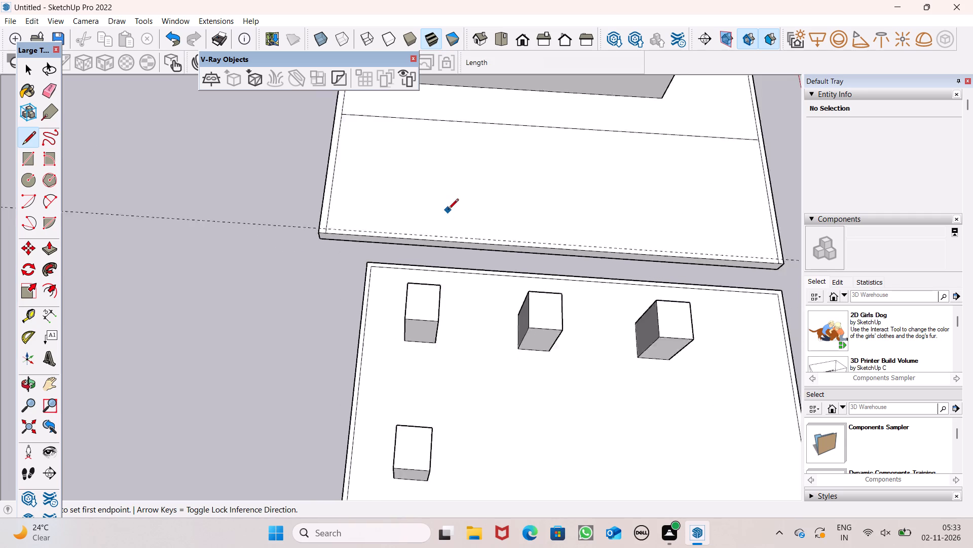
pyautogui.scroll(-3, 448, 210)
pyautogui.scroll(6, 375, 235)
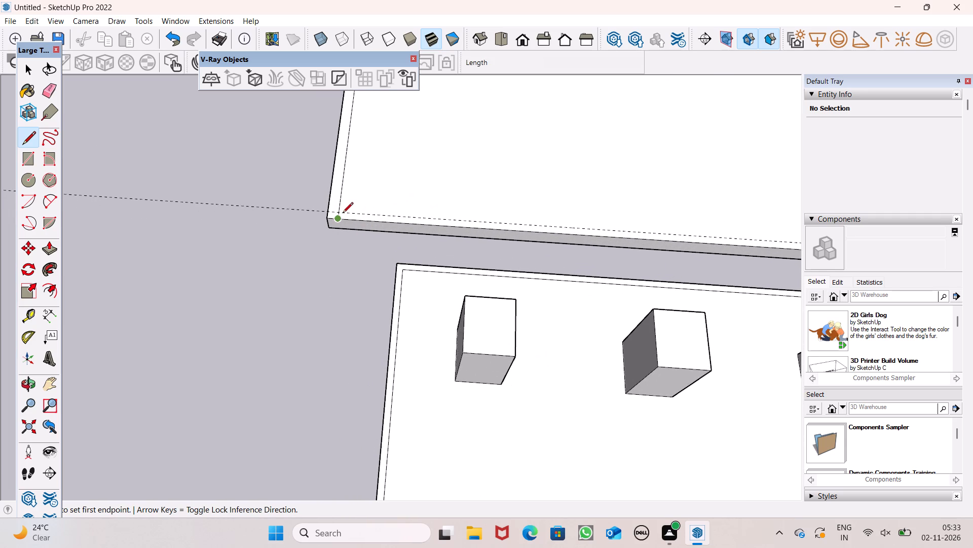
pyautogui.scroll(7, 339, 207)
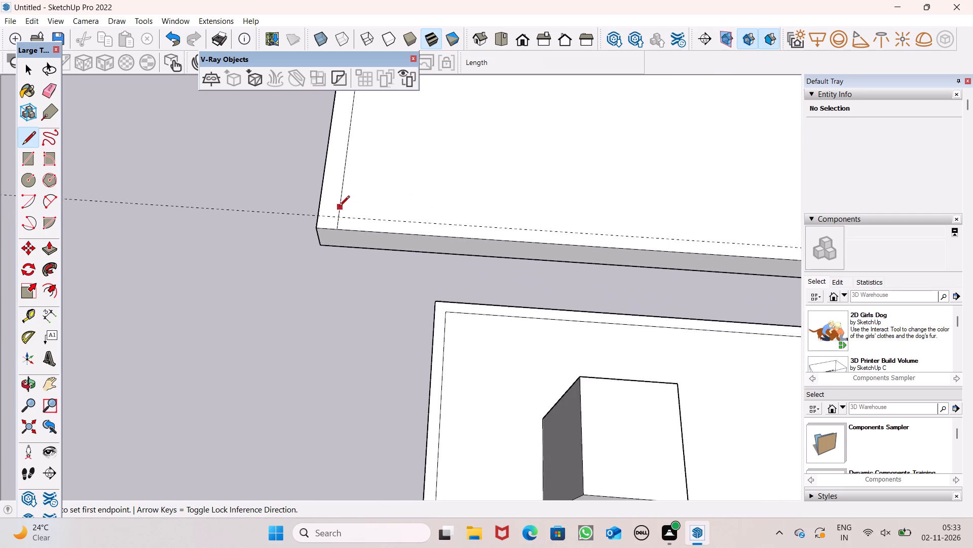
pyautogui.click(341, 219)
pyautogui.scroll(-8, 405, 202)
pyautogui.scroll(-6, 349, 181)
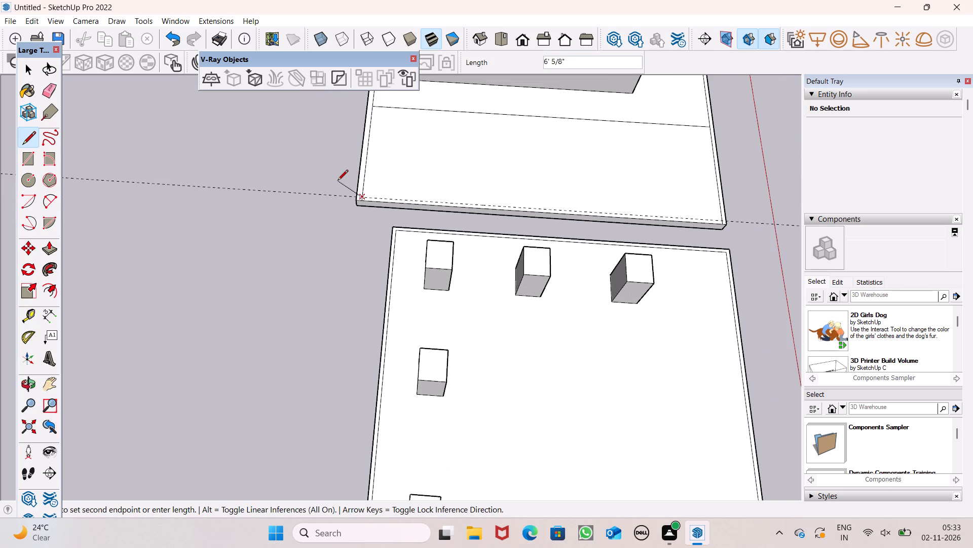
pyautogui.scroll(6, 693, 209)
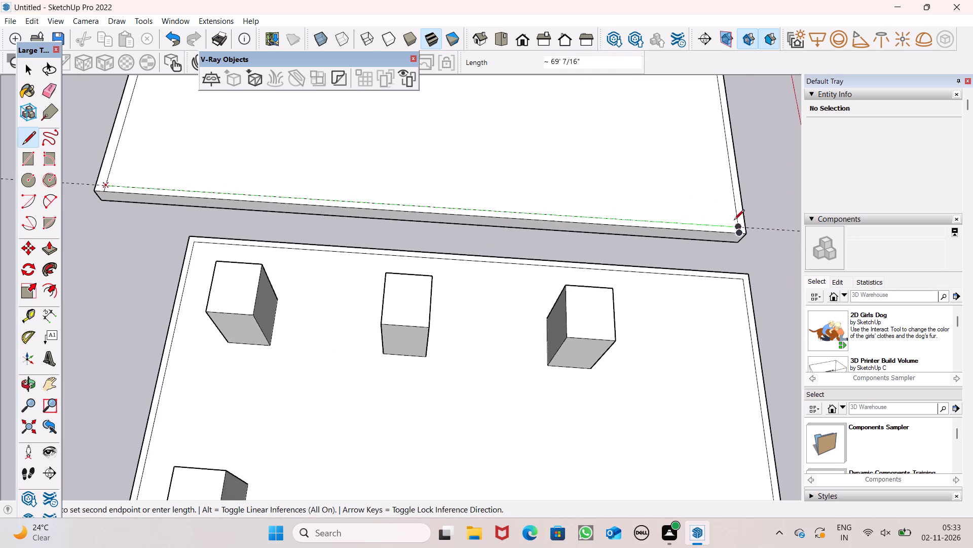
pyautogui.scroll(5, 736, 222)
pyautogui.click(735, 230)
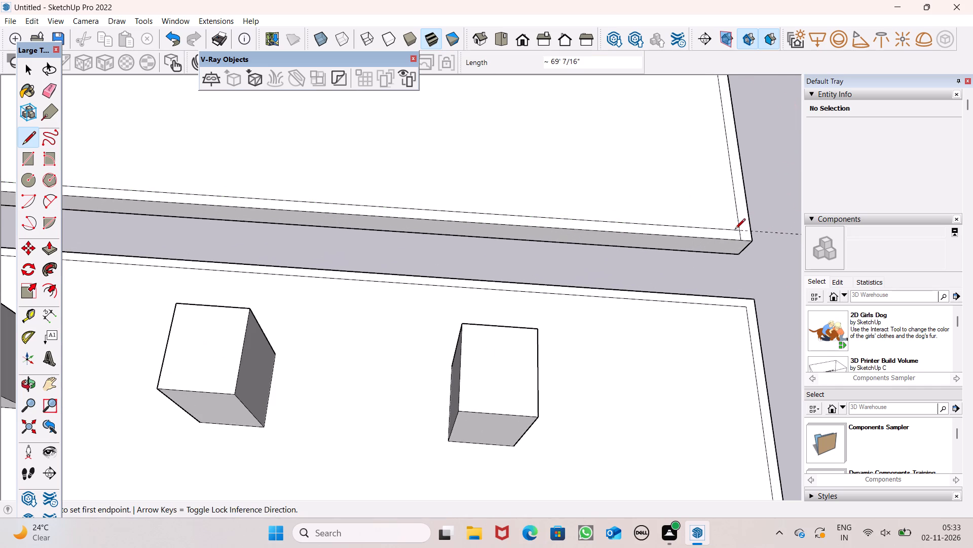
# Erase the guide along the slab's extended end.
pyautogui.click(42, 93)
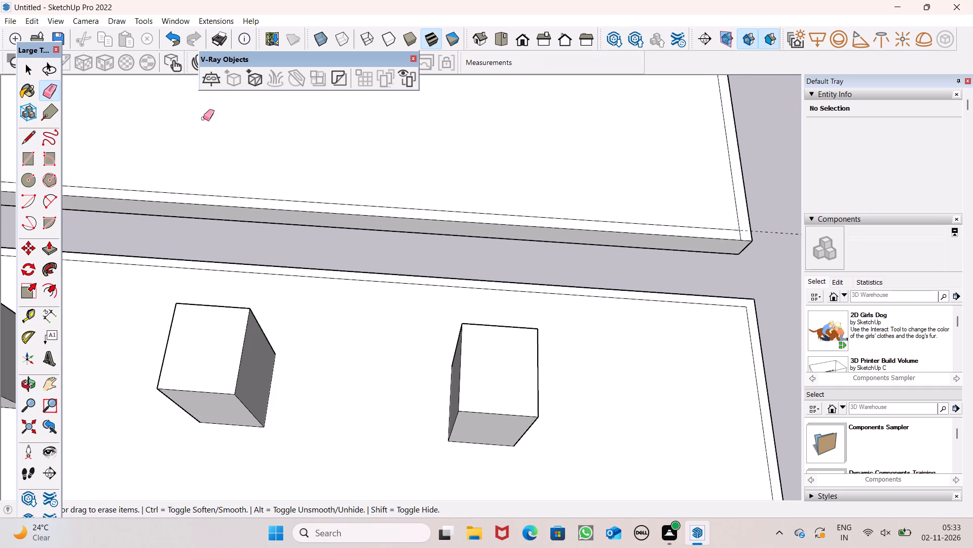
pyautogui.moveTo(756, 221); pyautogui.dragTo(759, 237)
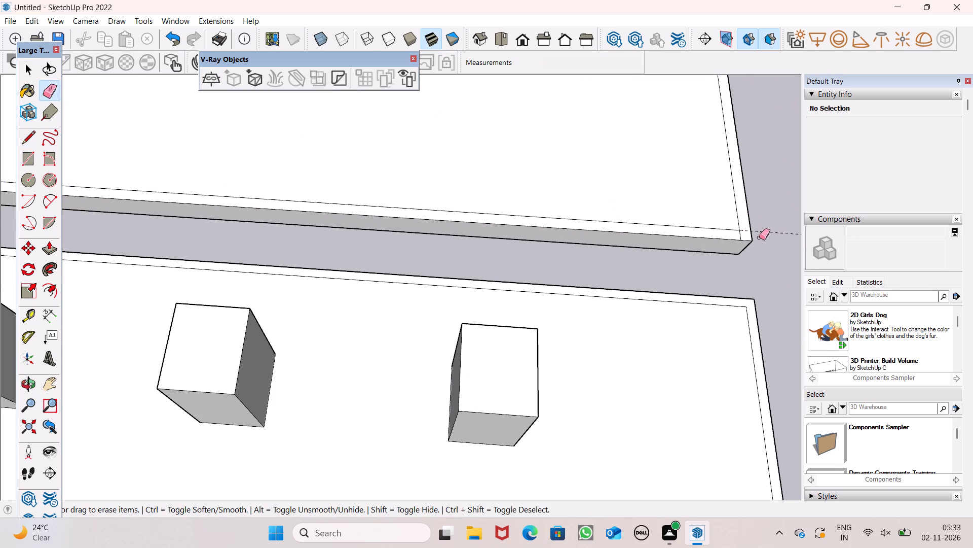
pyautogui.moveTo(759, 237); pyautogui.dragTo(759, 239)
# Erase the short line stubs running past both new inset border corners to the slab's end edge.
pyautogui.scroll(-5, 377, 83)
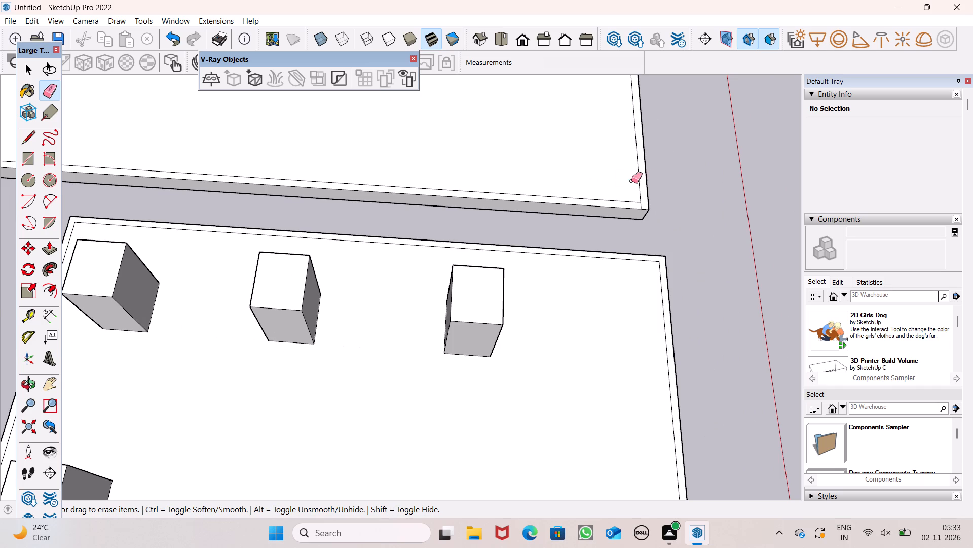
pyautogui.scroll(7, 651, 183)
pyautogui.moveTo(627, 237); pyautogui.dragTo(625, 238)
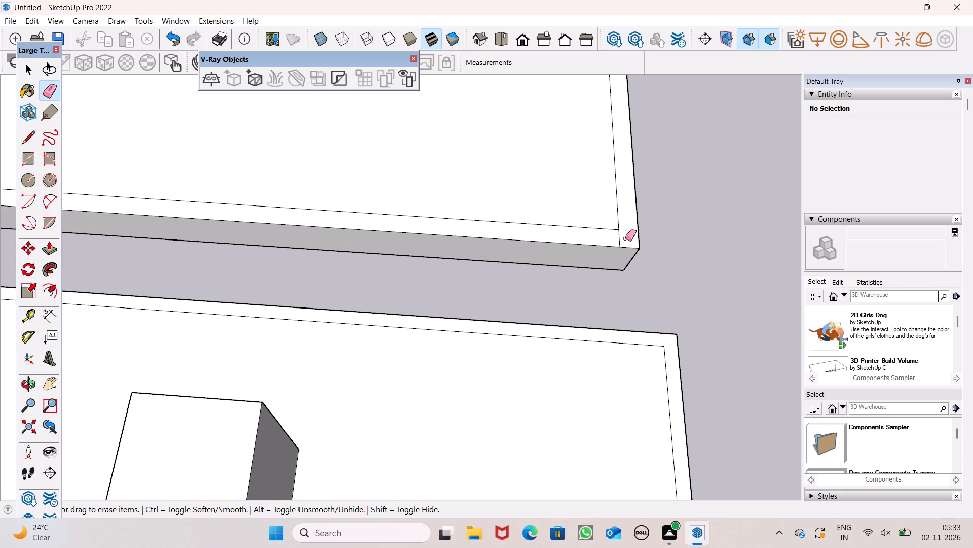
pyautogui.moveTo(625, 238); pyautogui.dragTo(613, 238)
pyautogui.scroll(-11, 626, 187)
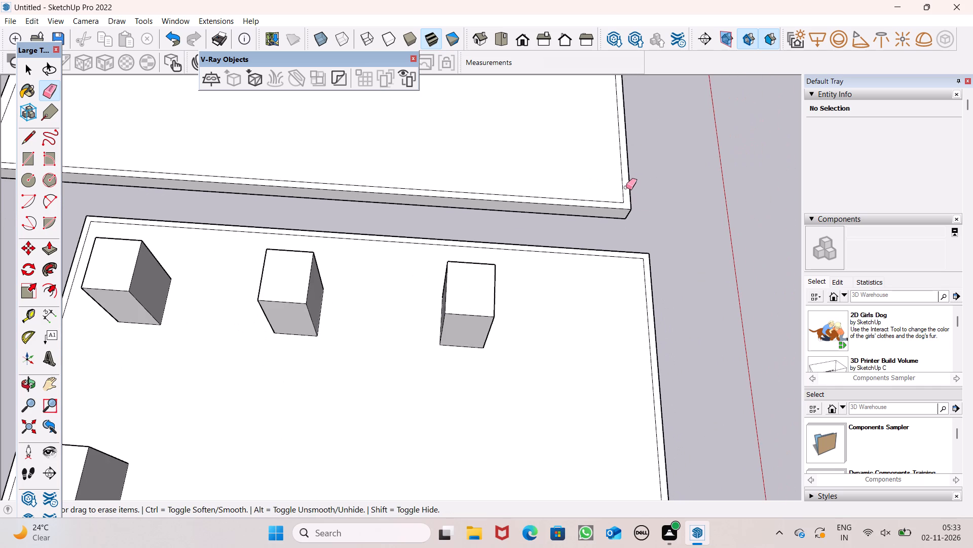
pyautogui.scroll(-6, 623, 188)
pyautogui.scroll(7, 257, 192)
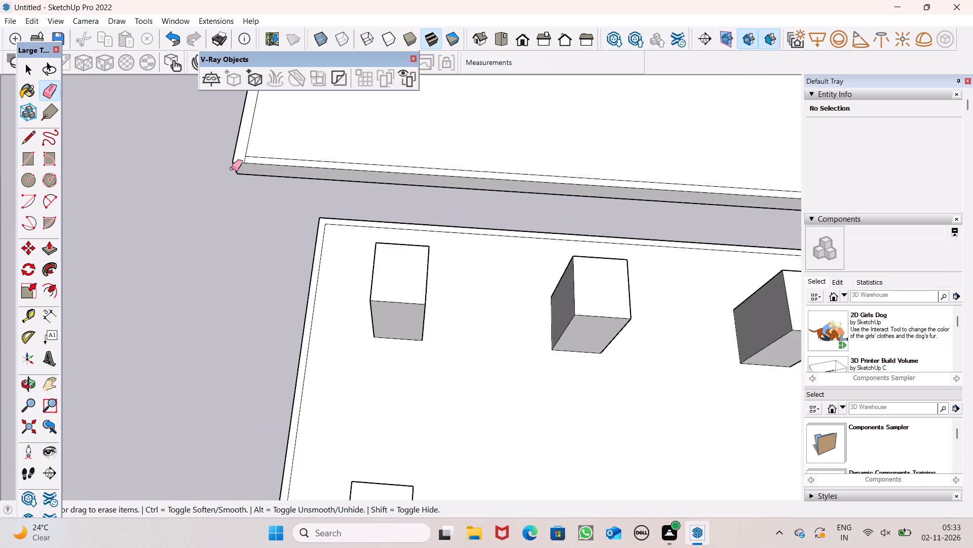
pyautogui.scroll(8, 231, 162)
pyautogui.moveTo(271, 189); pyautogui.dragTo(276, 192)
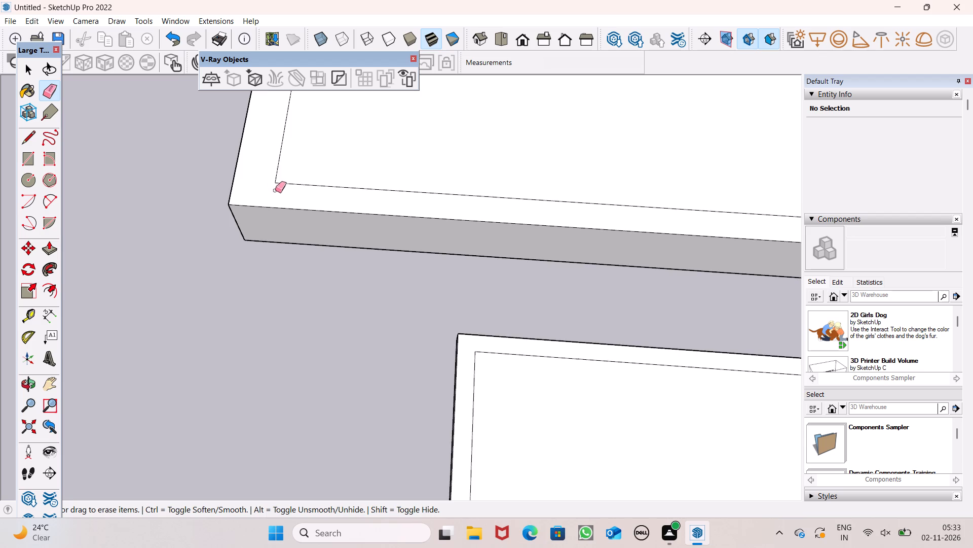
# Erase the old inset border line crossing the slab between the tower and its extended end.
pyautogui.scroll(-16, 276, 204)
pyautogui.scroll(-6, 301, 211)
pyautogui.scroll(-5, 414, 196)
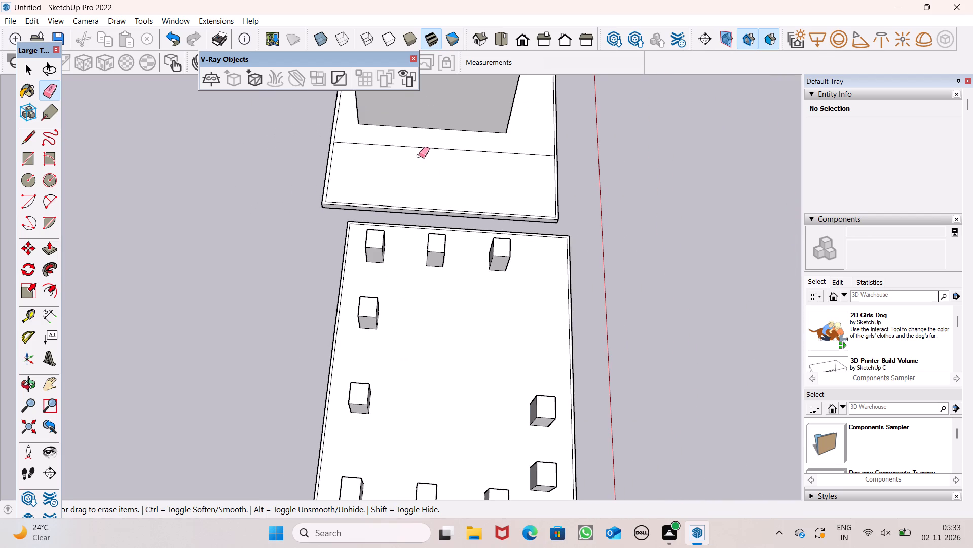
pyautogui.moveTo(419, 156); pyautogui.dragTo(421, 149)
# Push/Pull the tower's end wall about 25' 3 11/16" outward over the slab's extension, toward the columned base.
pyautogui.moveTo(486, 197); pyautogui.dragTo(487, 215, button='middle')
pyautogui.scroll(-6, 456, 195)
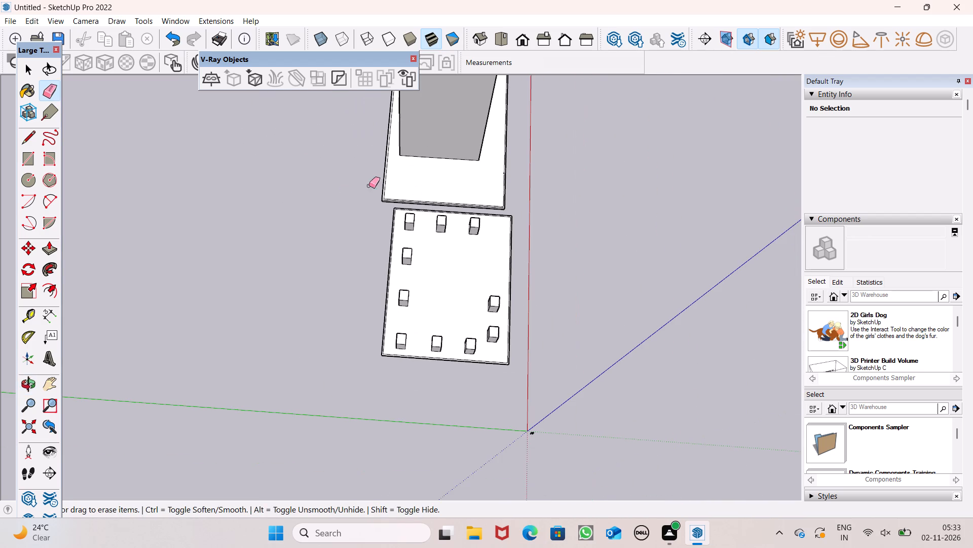
pyautogui.click(52, 250)
pyautogui.scroll(-6, 176, 212)
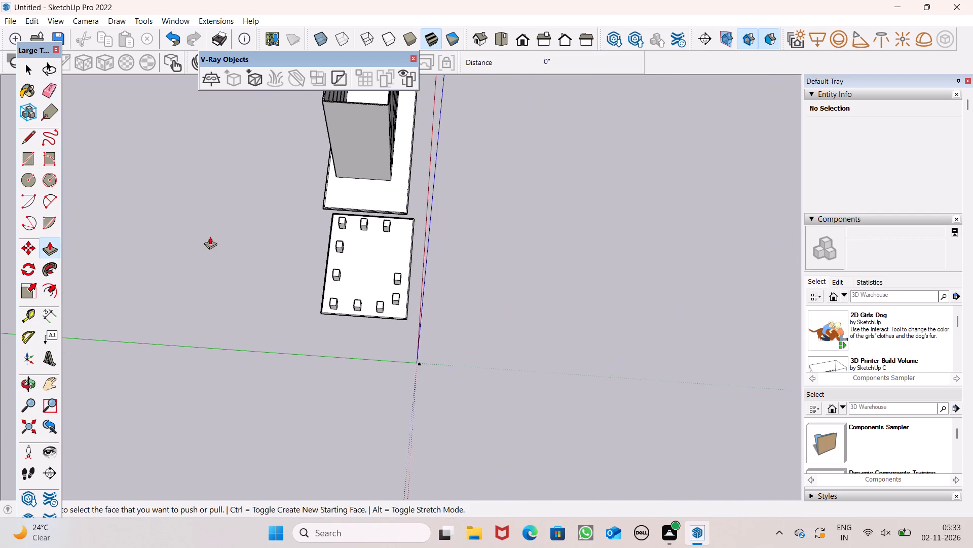
pyautogui.moveTo(272, 195); pyautogui.dragTo(295, 217, button='middle')
pyautogui.scroll(5, 341, 154)
pyautogui.moveTo(343, 152); pyautogui.dragTo(352, 178)
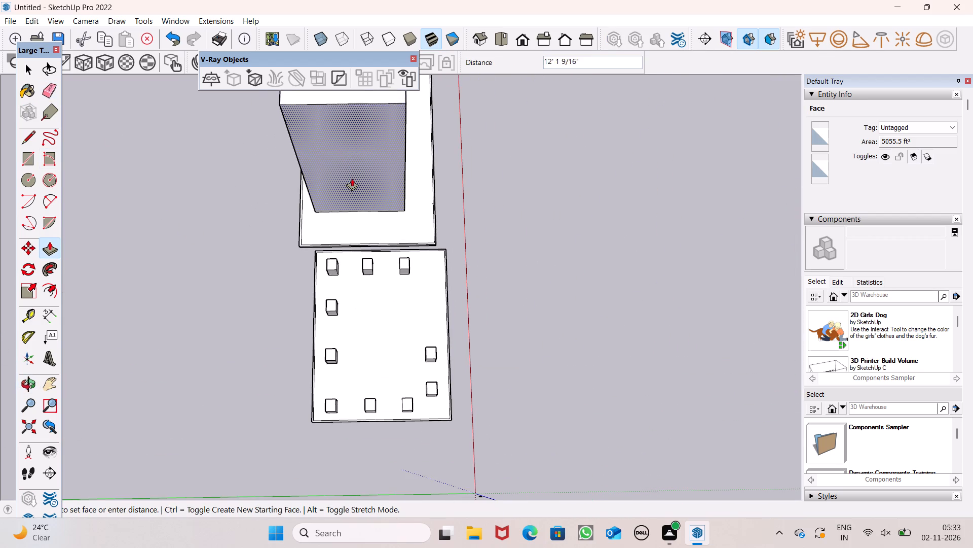
pyautogui.moveTo(352, 178); pyautogui.dragTo(358, 203)
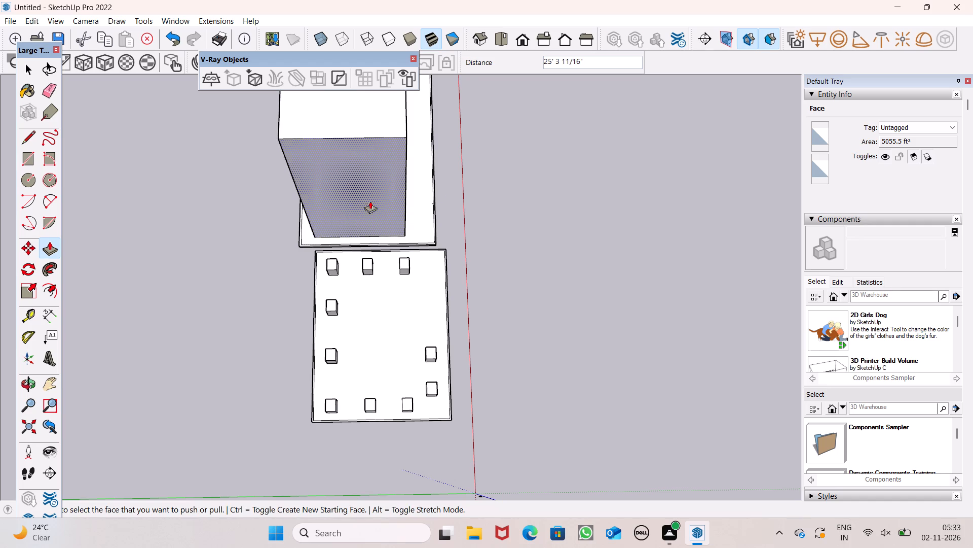
# Examine the lengthened tower and the columned base from above and from the front.
pyautogui.scroll(-4, 441, 186)
pyautogui.moveTo(650, 211); pyautogui.dragTo(332, 332, button='middle')
pyautogui.scroll(2, 338, 326)
pyautogui.scroll(-5, 582, 71)
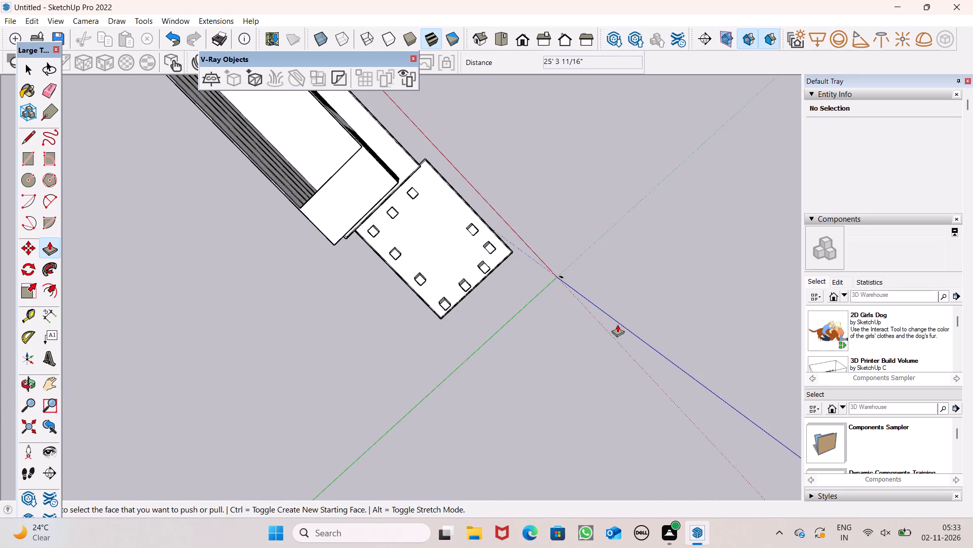
pyautogui.moveTo(615, 329); pyautogui.dragTo(516, 276, button='middle')
pyautogui.scroll(1, 507, 305)
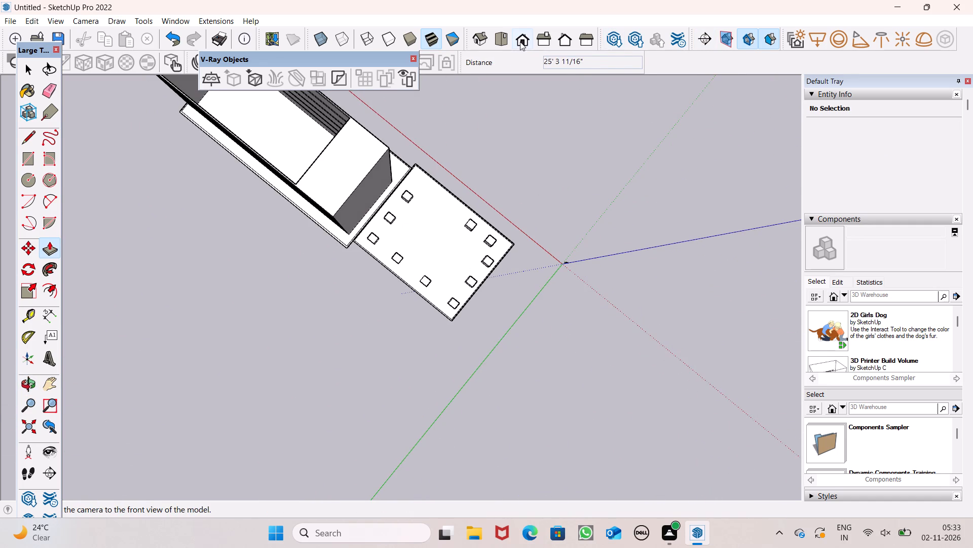
pyautogui.moveTo(520, 42); pyautogui.dragTo(525, 37)
pyautogui.scroll(-4, 472, 283)
pyautogui.moveTo(485, 295); pyautogui.dragTo(476, 398, button='middle')
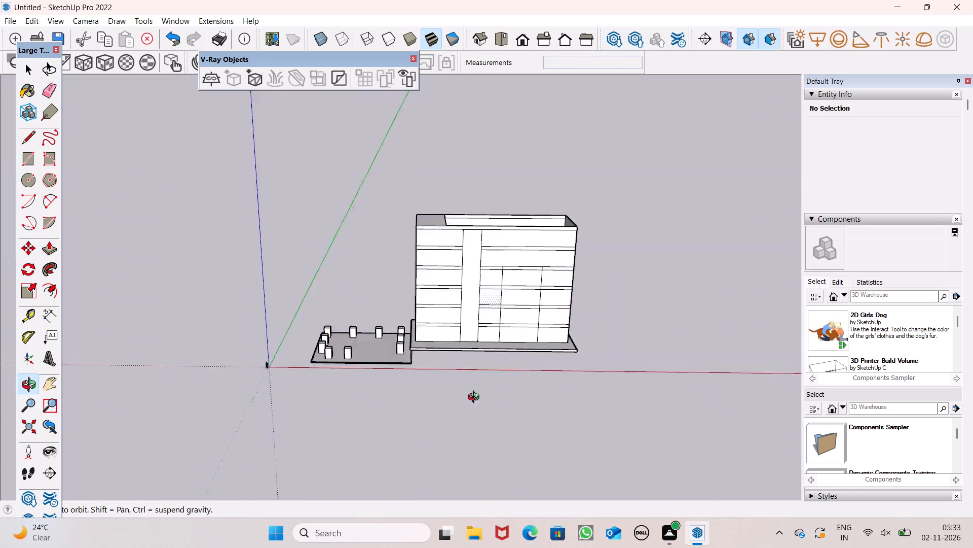
# Push/Pull the inner face of the tower's end wall about 25' 2 9/16" toward the columned base, hollowing out the extended end.
pyautogui.moveTo(476, 398); pyautogui.dragTo(426, 524, button='middle')
pyautogui.scroll(2, 424, 546)
pyautogui.scroll(5, 461, 346)
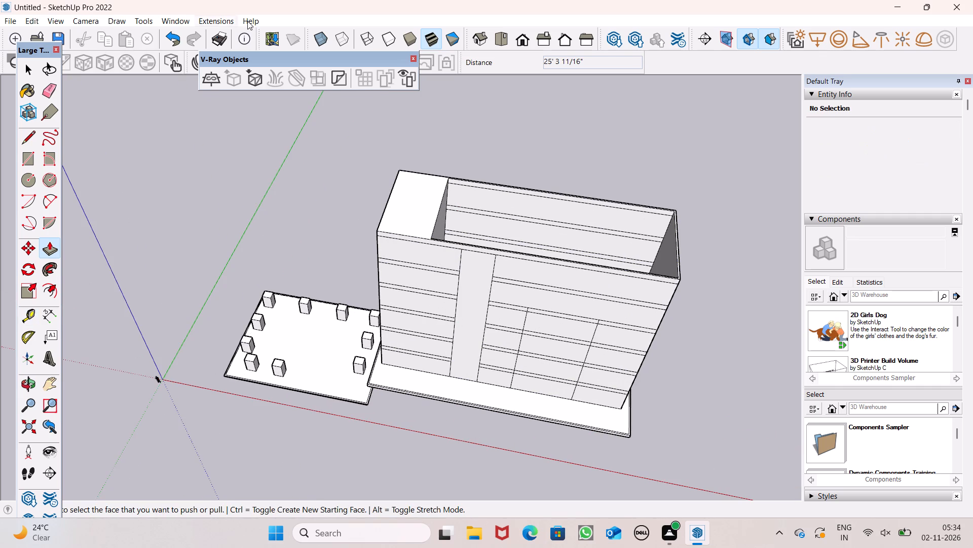
pyautogui.moveTo(529, 155); pyautogui.dragTo(393, 253, button='middle')
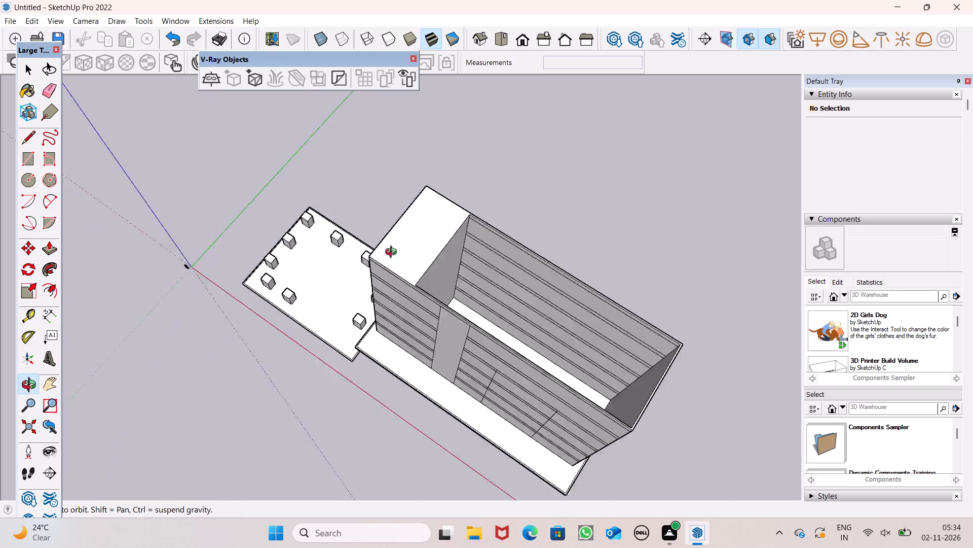
pyautogui.moveTo(393, 253); pyautogui.dragTo(184, 239, button='middle')
pyautogui.scroll(4, 386, 250)
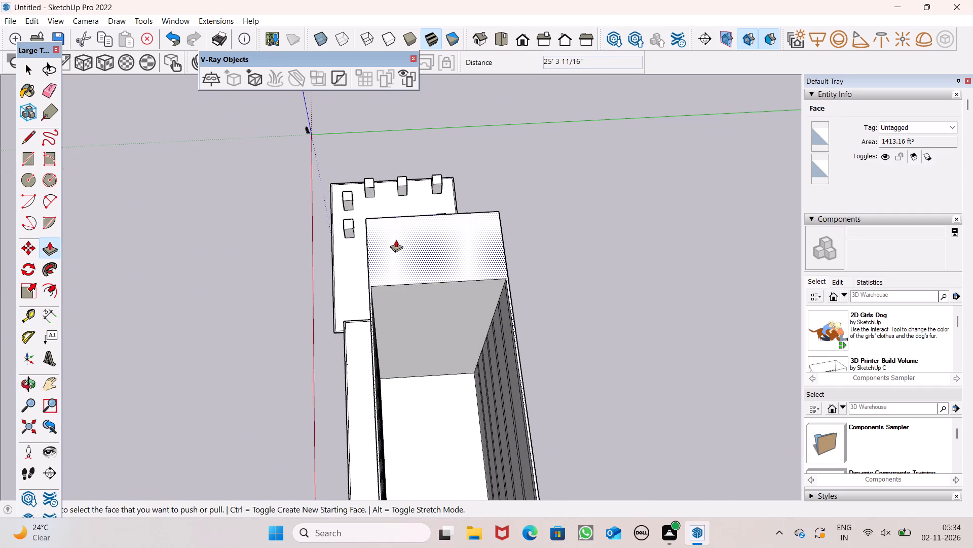
pyautogui.scroll(-1, 396, 239)
pyautogui.scroll(5, 389, 235)
pyautogui.moveTo(456, 347); pyautogui.dragTo(456, 336)
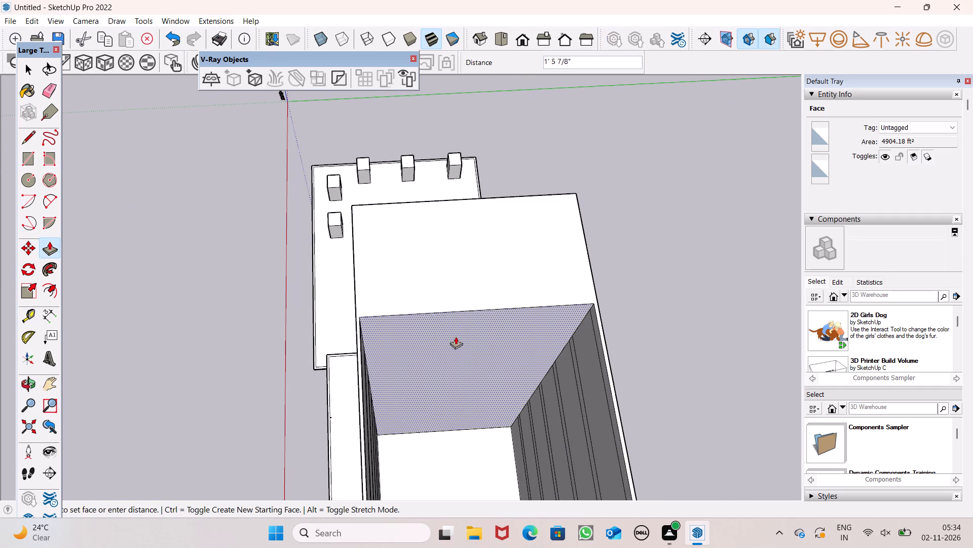
pyautogui.moveTo(456, 336); pyautogui.dragTo(449, 241)
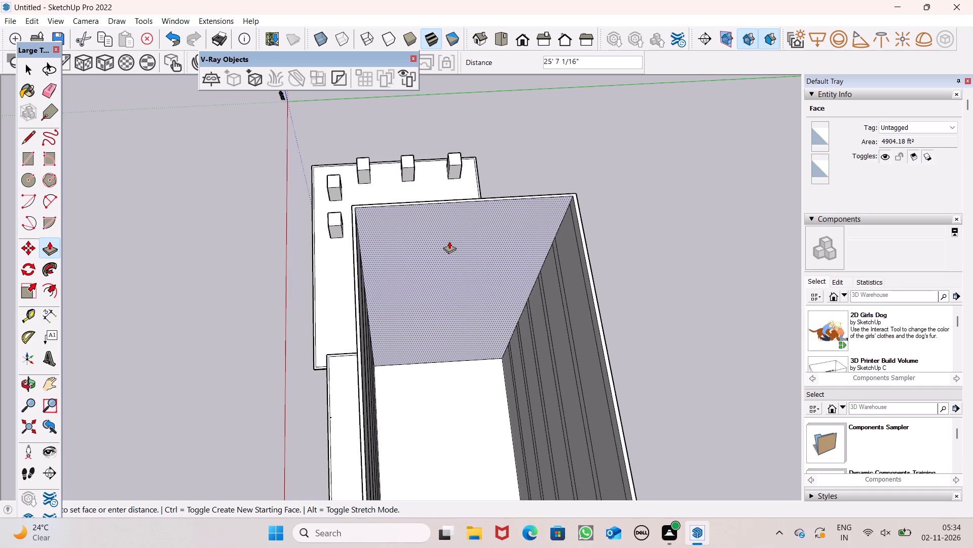
pyautogui.moveTo(449, 241); pyautogui.dragTo(448, 243)
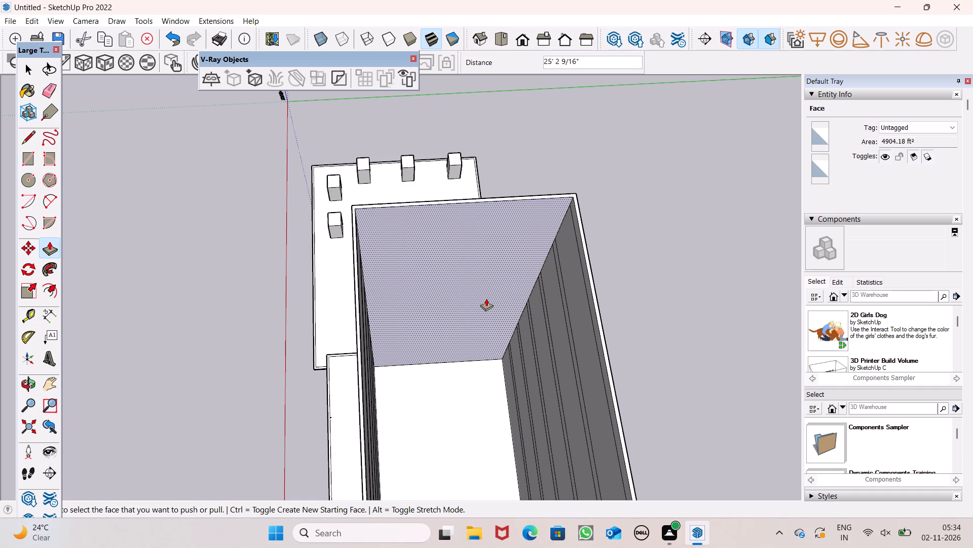
pyautogui.scroll(-2, 493, 295)
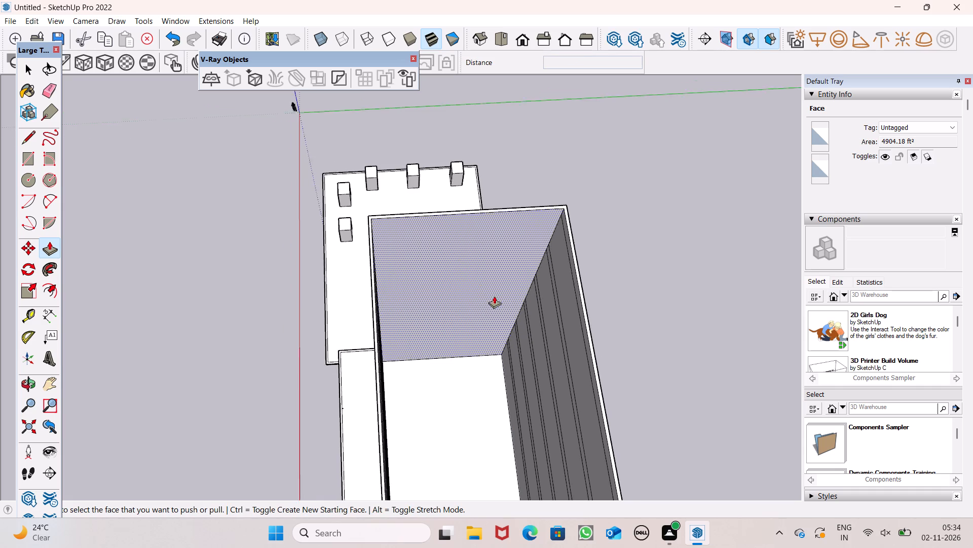
pyautogui.scroll(-1, 494, 296)
pyautogui.moveTo(490, 341); pyautogui.dragTo(684, 249, button='middle')
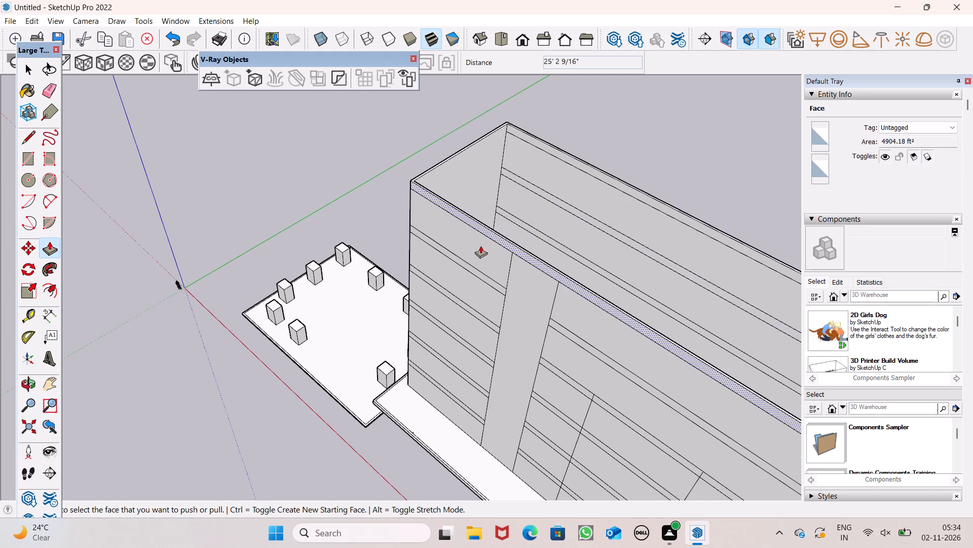
pyautogui.press('space')
# Move the facade's full-height vertical strip with its edges about 13' 9 3/4" along the wall toward the columned base.
pyautogui.scroll(-3, 471, 250)
pyautogui.moveTo(383, 362); pyautogui.dragTo(538, 265, button='middle')
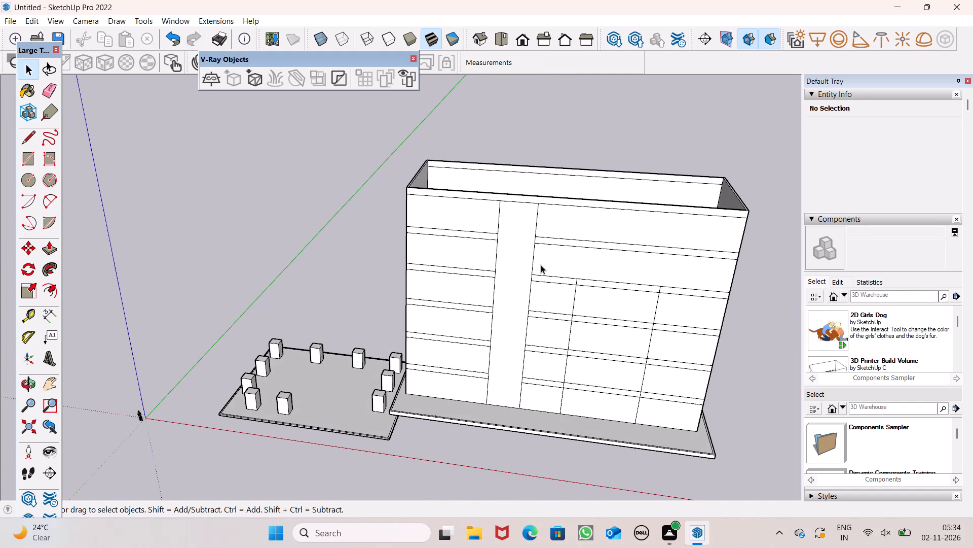
pyautogui.scroll(-1, 432, 360)
pyautogui.moveTo(525, 449); pyautogui.dragTo(564, 408, button='middle')
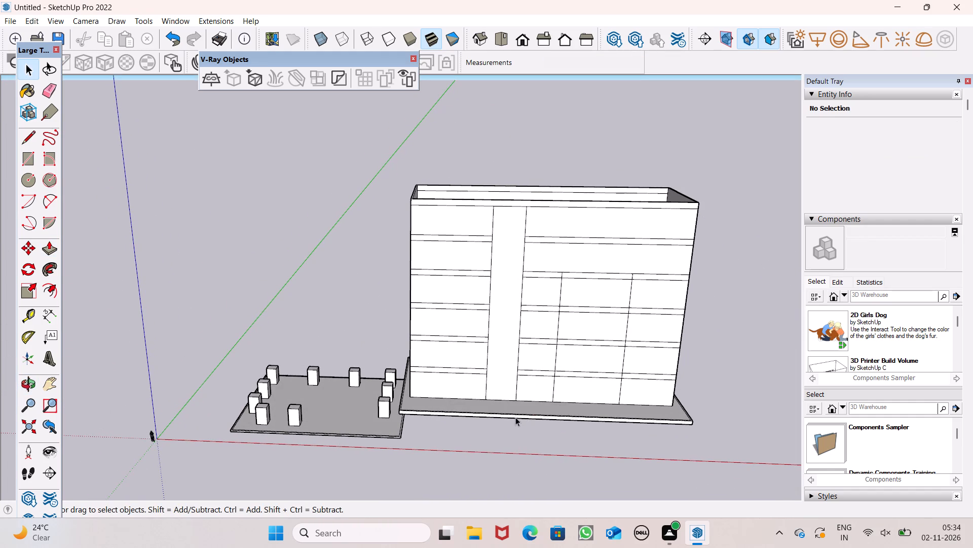
pyautogui.moveTo(515, 417); pyautogui.dragTo(522, 395, button='middle')
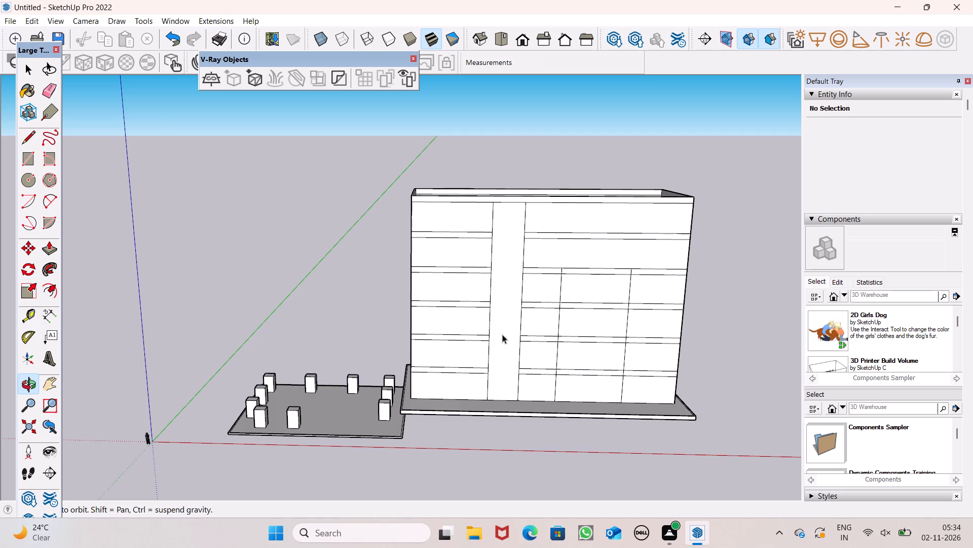
pyautogui.scroll(-2, 497, 336)
pyautogui.moveTo(534, 416); pyautogui.dragTo(543, 368, button='middle')
pyautogui.scroll(2, 511, 347)
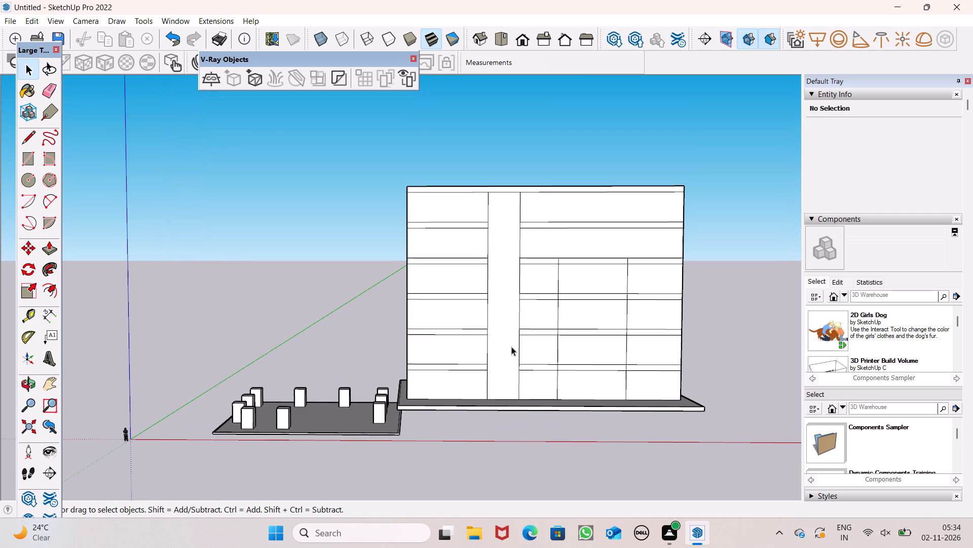
pyautogui.doubleClick(510, 344)
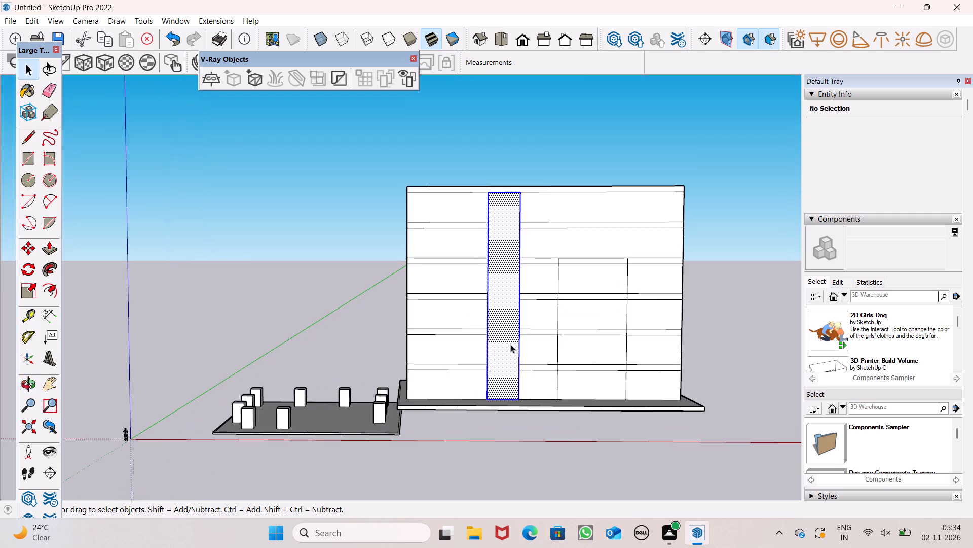
pyautogui.press(',')
pyautogui.press('BackSpace')
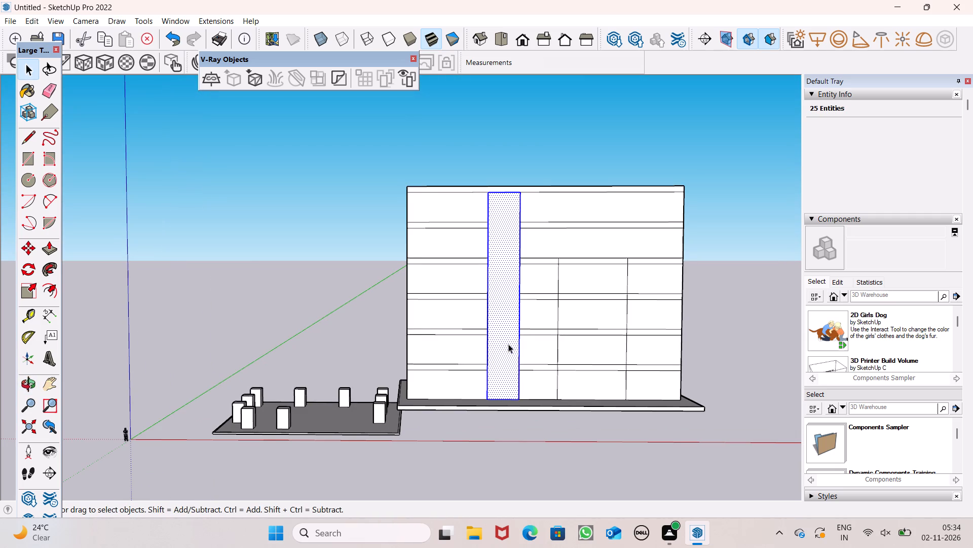
pyautogui.press('n')
pyautogui.press('BackSpace')
pyautogui.press('m')
pyautogui.press('Return')
pyautogui.moveTo(475, 359); pyautogui.dragTo(497, 387, button='middle')
pyautogui.moveTo(521, 346); pyautogui.dragTo(506, 356, button='middle')
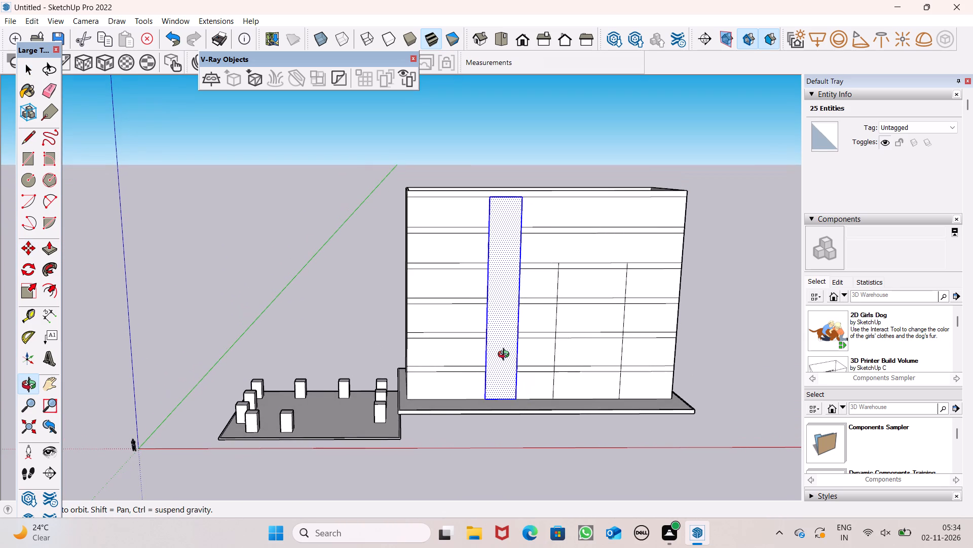
pyautogui.moveTo(506, 356); pyautogui.dragTo(503, 360, button='middle')
pyautogui.scroll(2, 526, 289)
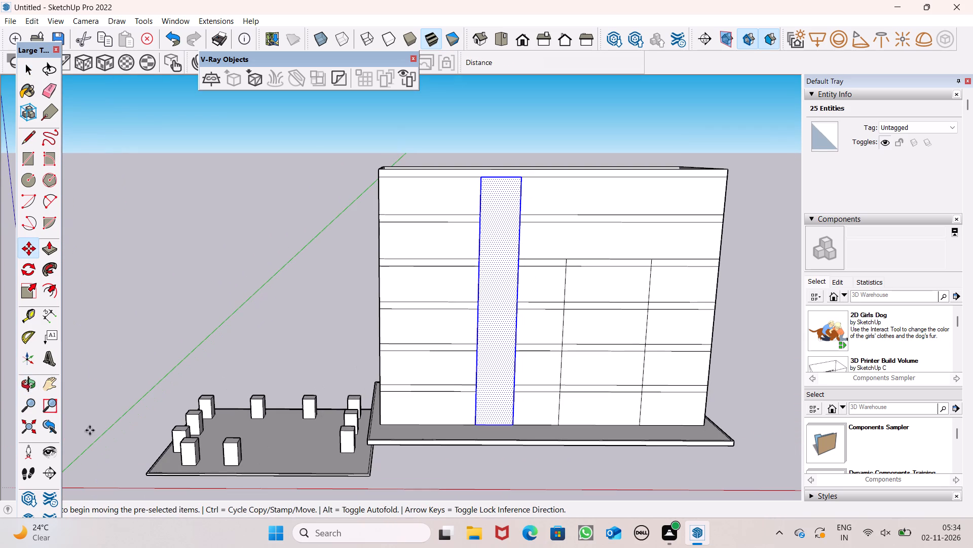
pyautogui.scroll(-3, 249, 289)
pyautogui.moveTo(267, 322); pyautogui.dragTo(247, 390, button='middle')
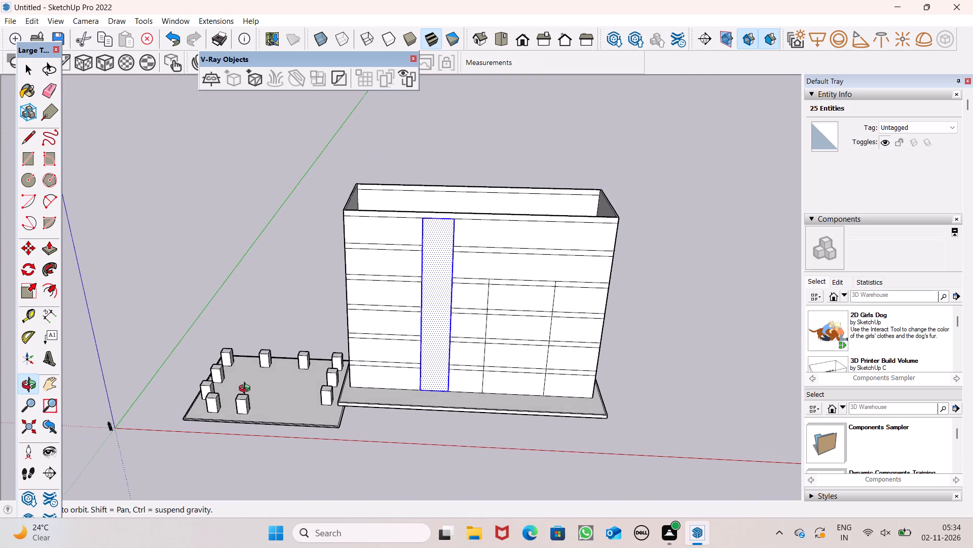
pyautogui.moveTo(247, 390); pyautogui.dragTo(246, 391, button='middle')
pyautogui.scroll(1, 243, 298)
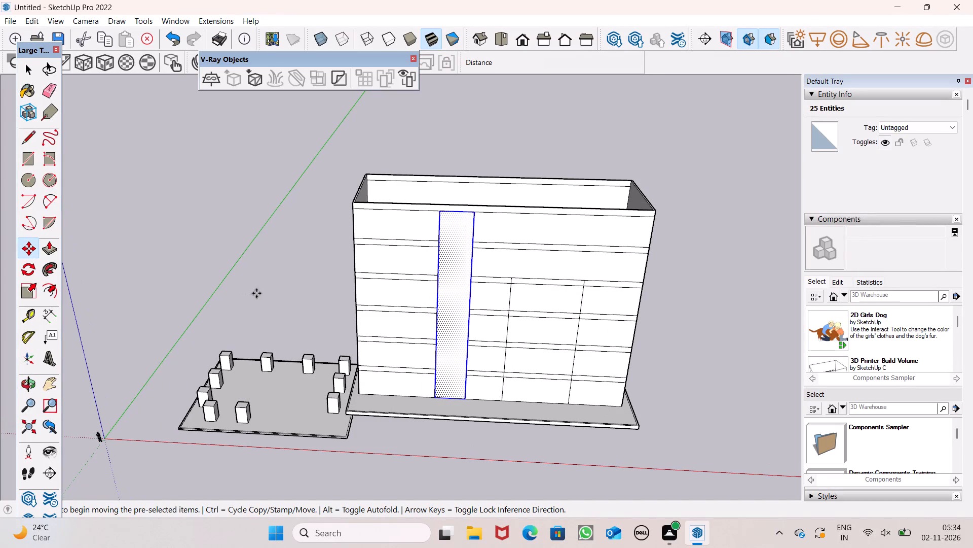
pyautogui.scroll(-4, 406, 249)
pyautogui.scroll(5, 346, 256)
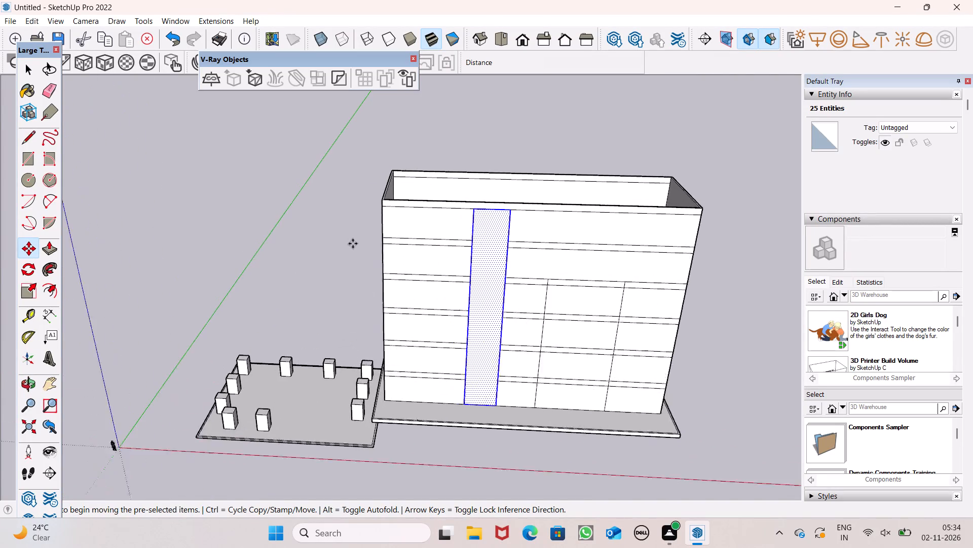
pyautogui.scroll(2, 353, 244)
pyautogui.scroll(-3, 433, 267)
pyautogui.moveTo(434, 312); pyautogui.dragTo(507, 270, button='middle')
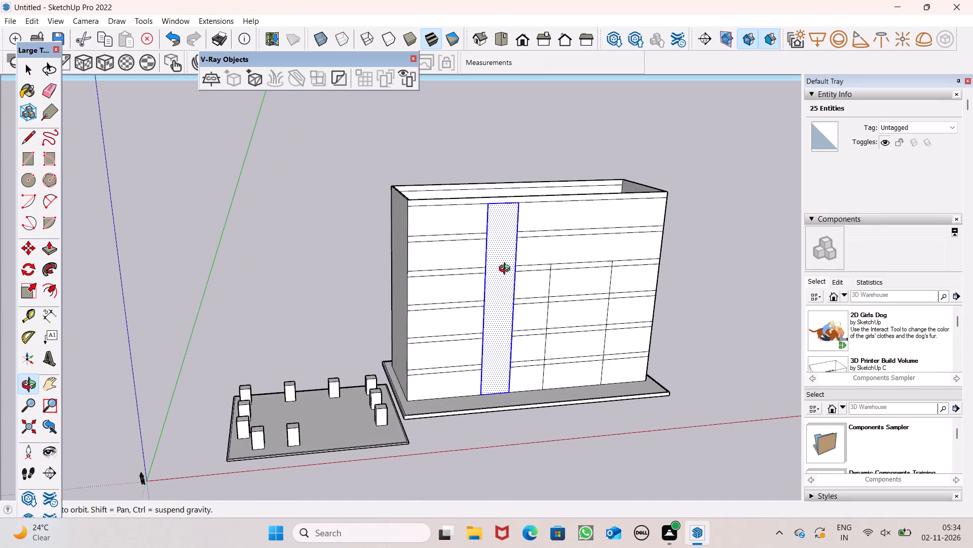
pyautogui.moveTo(507, 270); pyautogui.dragTo(479, 291, button='middle')
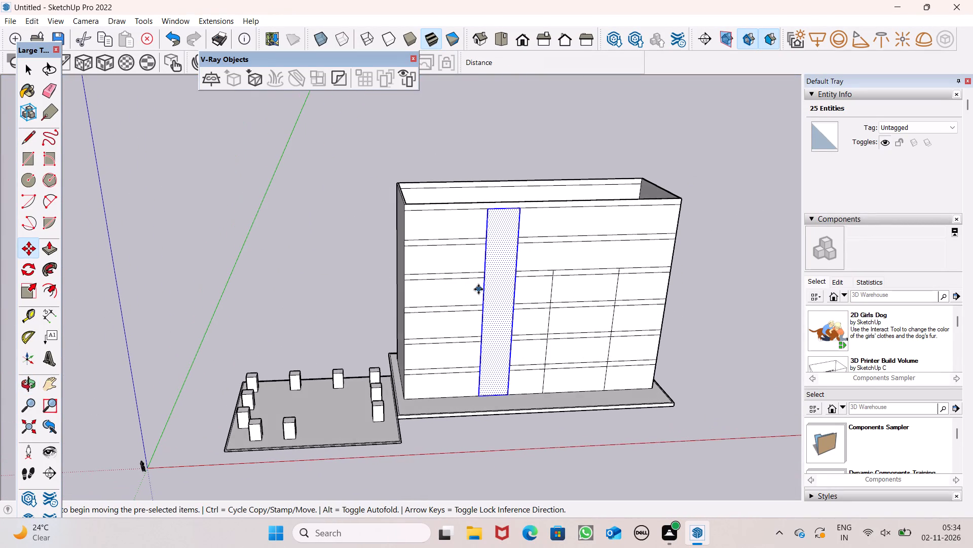
pyautogui.scroll(3, 478, 288)
pyautogui.middleClick(499, 300)
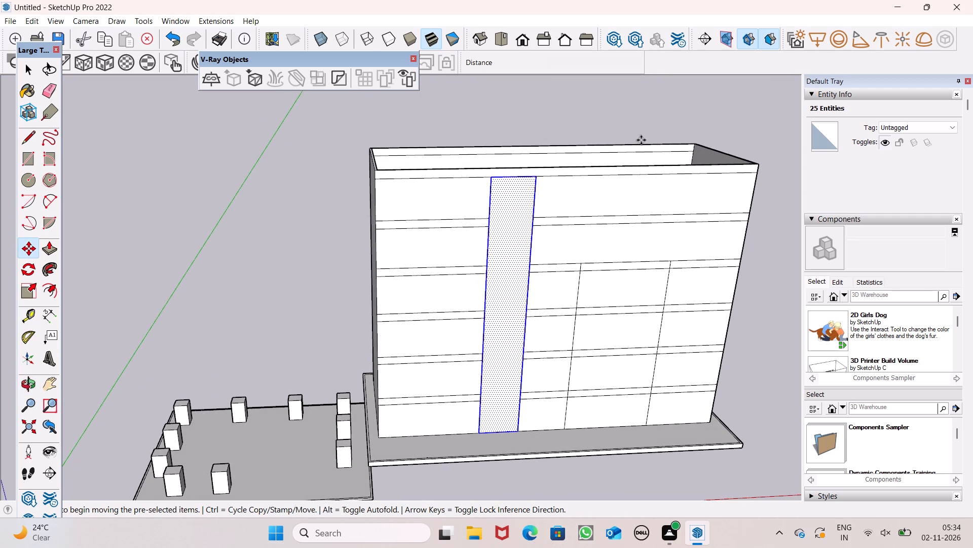
pyautogui.scroll(-2, 663, 169)
pyautogui.moveTo(684, 197); pyautogui.dragTo(684, 199, button='middle')
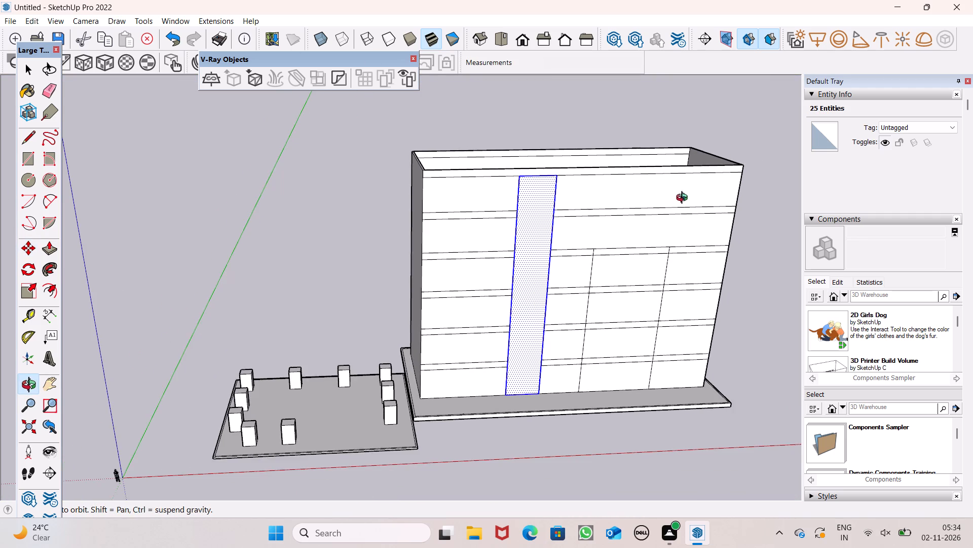
pyautogui.moveTo(684, 199); pyautogui.dragTo(671, 173, button='middle')
pyautogui.scroll(2, 627, 234)
pyautogui.moveTo(537, 265); pyautogui.dragTo(528, 243, button='middle')
pyautogui.scroll(1, 530, 248)
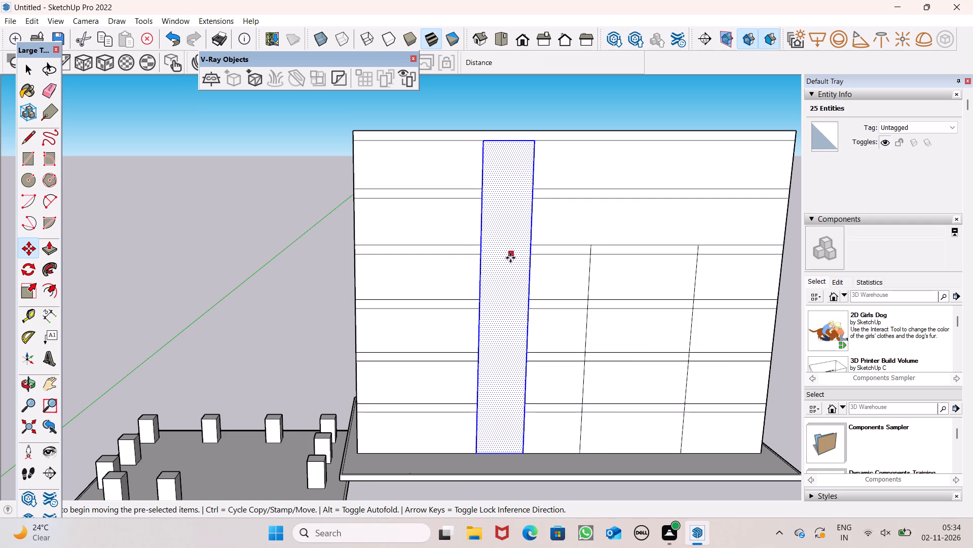
pyautogui.moveTo(510, 258); pyautogui.dragTo(468, 261)
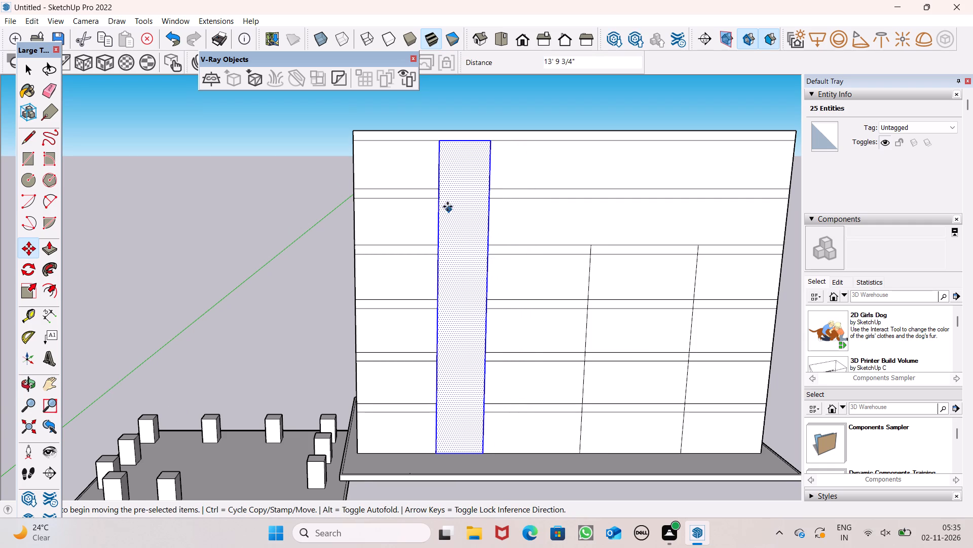
pyautogui.scroll(-6, 447, 203)
pyautogui.press('space')
pyautogui.click(483, 115)
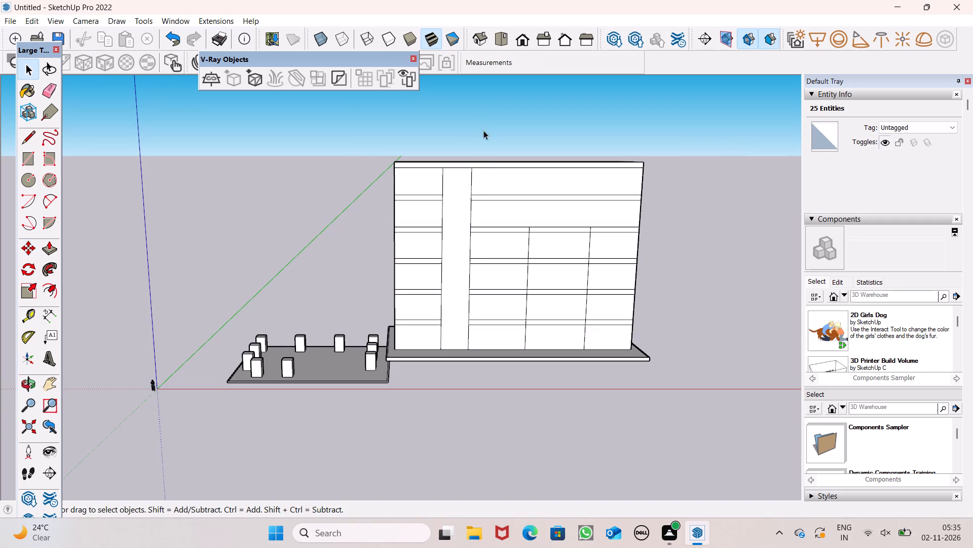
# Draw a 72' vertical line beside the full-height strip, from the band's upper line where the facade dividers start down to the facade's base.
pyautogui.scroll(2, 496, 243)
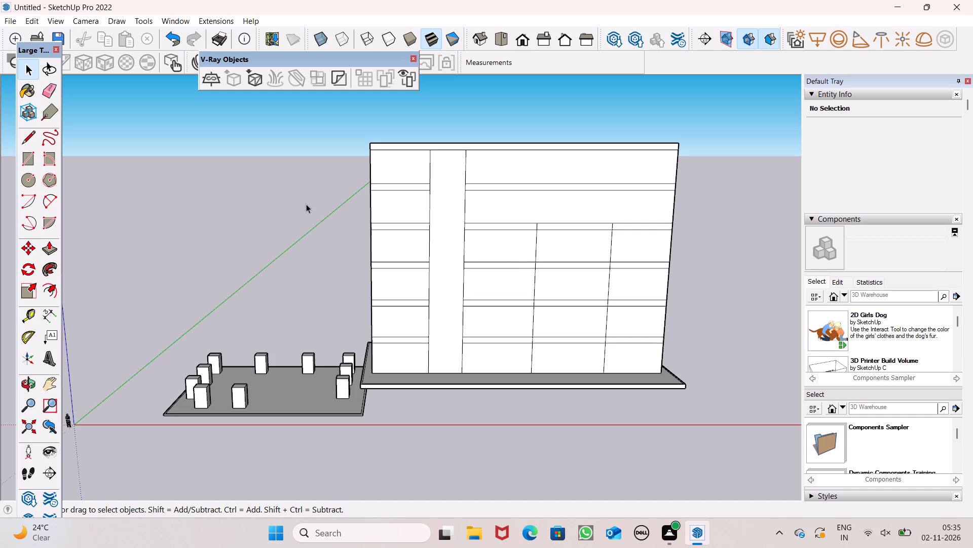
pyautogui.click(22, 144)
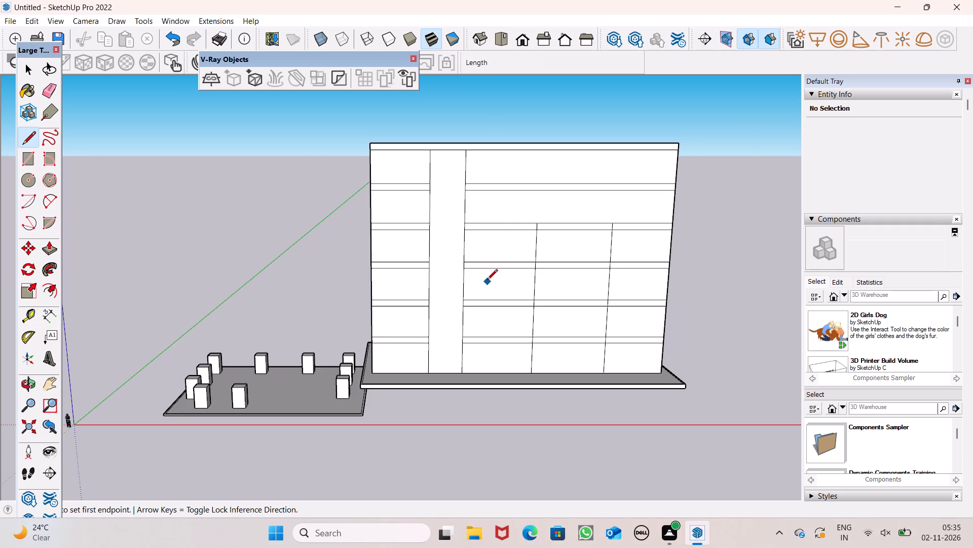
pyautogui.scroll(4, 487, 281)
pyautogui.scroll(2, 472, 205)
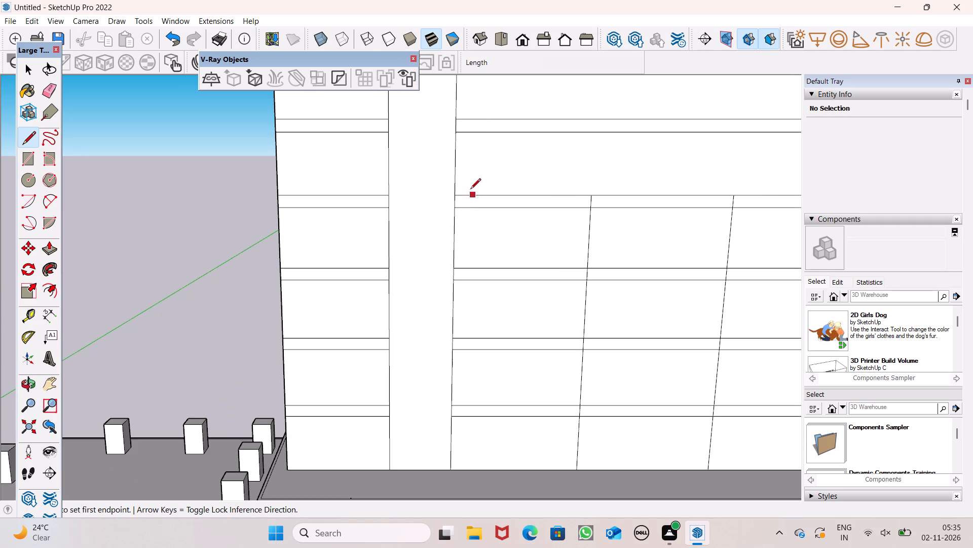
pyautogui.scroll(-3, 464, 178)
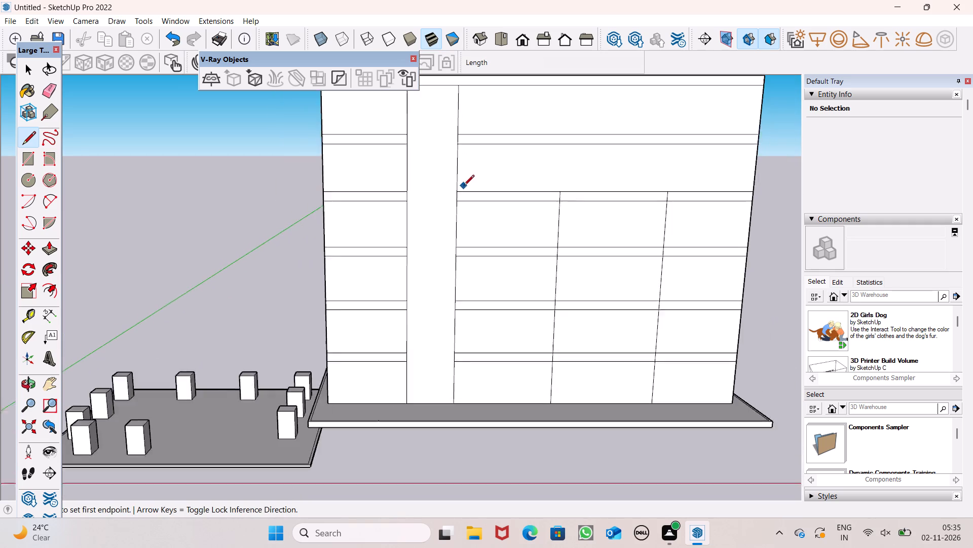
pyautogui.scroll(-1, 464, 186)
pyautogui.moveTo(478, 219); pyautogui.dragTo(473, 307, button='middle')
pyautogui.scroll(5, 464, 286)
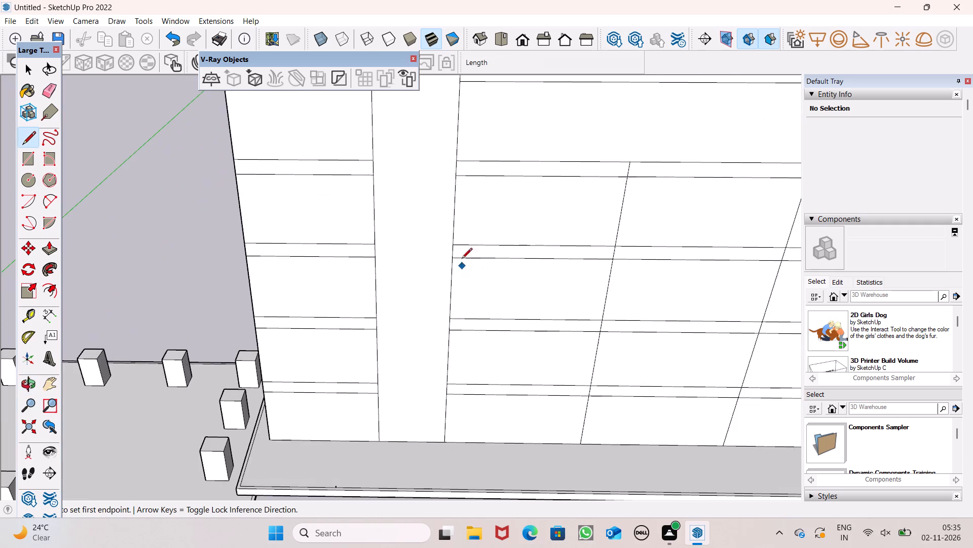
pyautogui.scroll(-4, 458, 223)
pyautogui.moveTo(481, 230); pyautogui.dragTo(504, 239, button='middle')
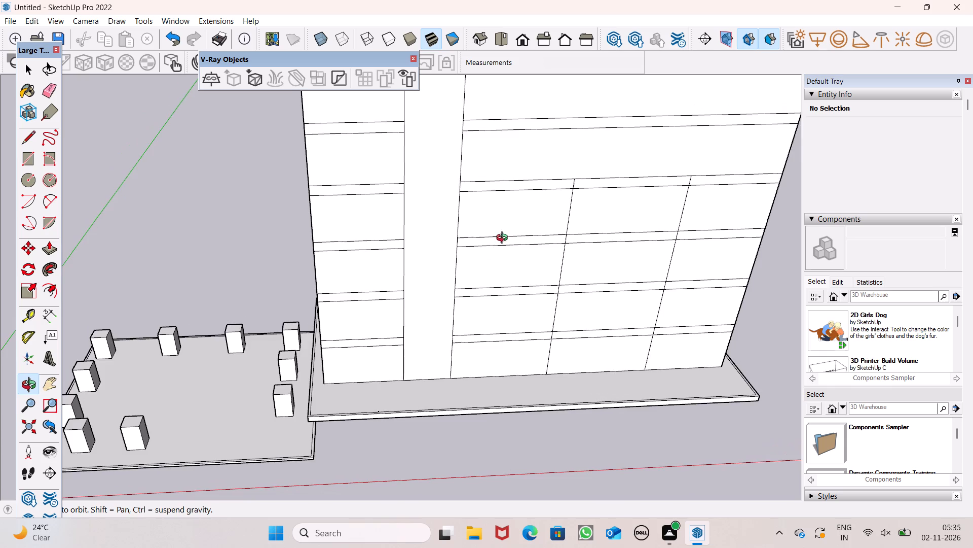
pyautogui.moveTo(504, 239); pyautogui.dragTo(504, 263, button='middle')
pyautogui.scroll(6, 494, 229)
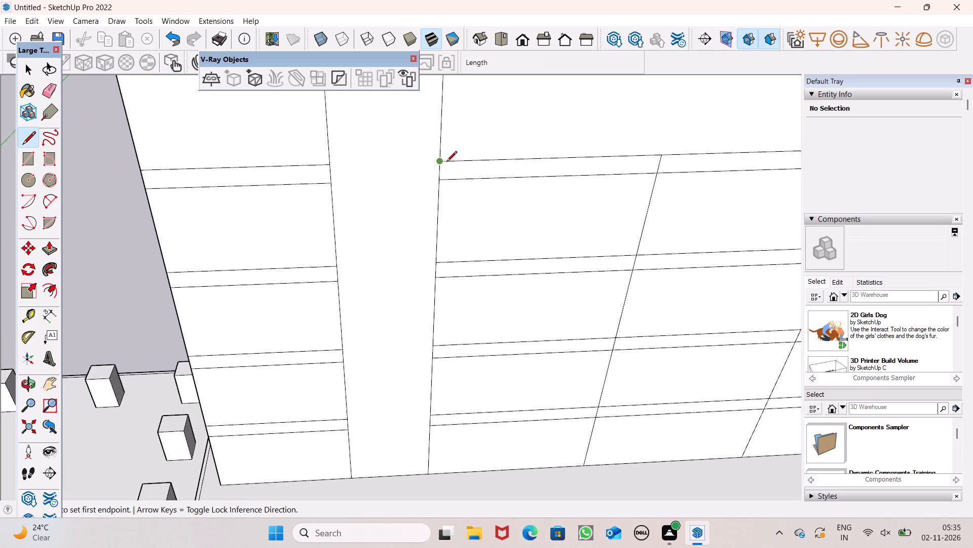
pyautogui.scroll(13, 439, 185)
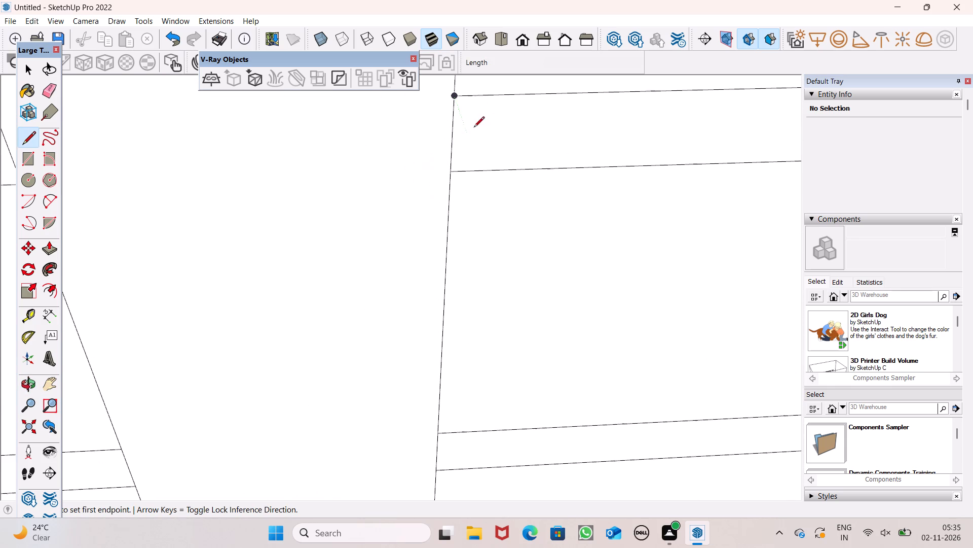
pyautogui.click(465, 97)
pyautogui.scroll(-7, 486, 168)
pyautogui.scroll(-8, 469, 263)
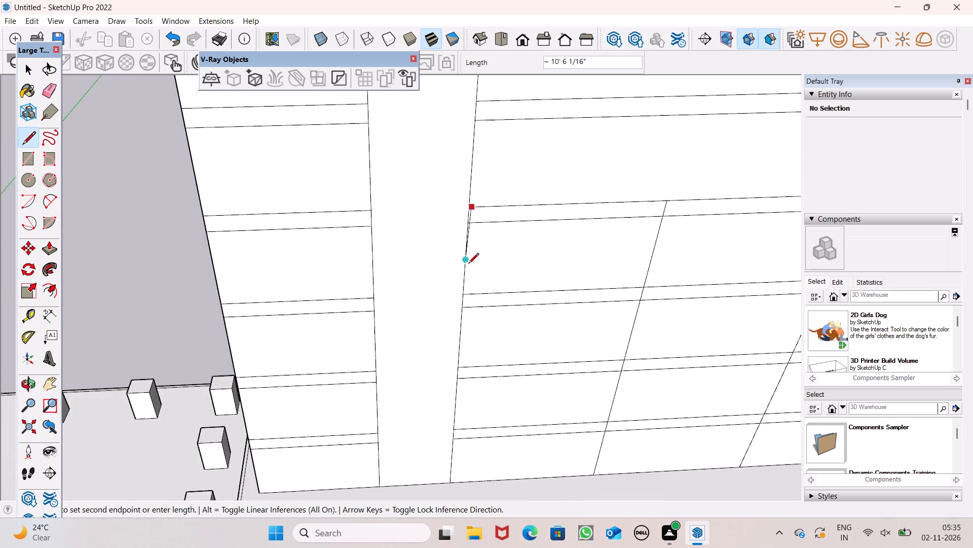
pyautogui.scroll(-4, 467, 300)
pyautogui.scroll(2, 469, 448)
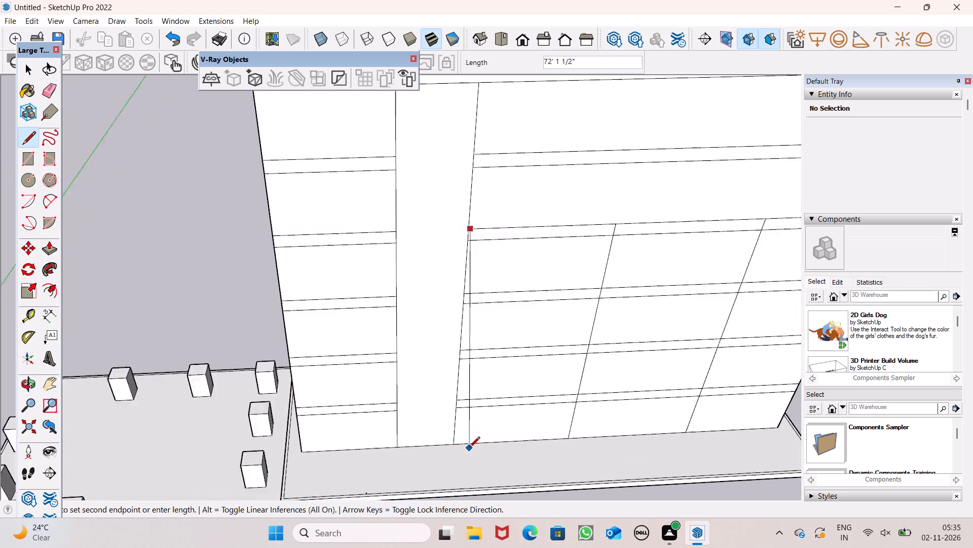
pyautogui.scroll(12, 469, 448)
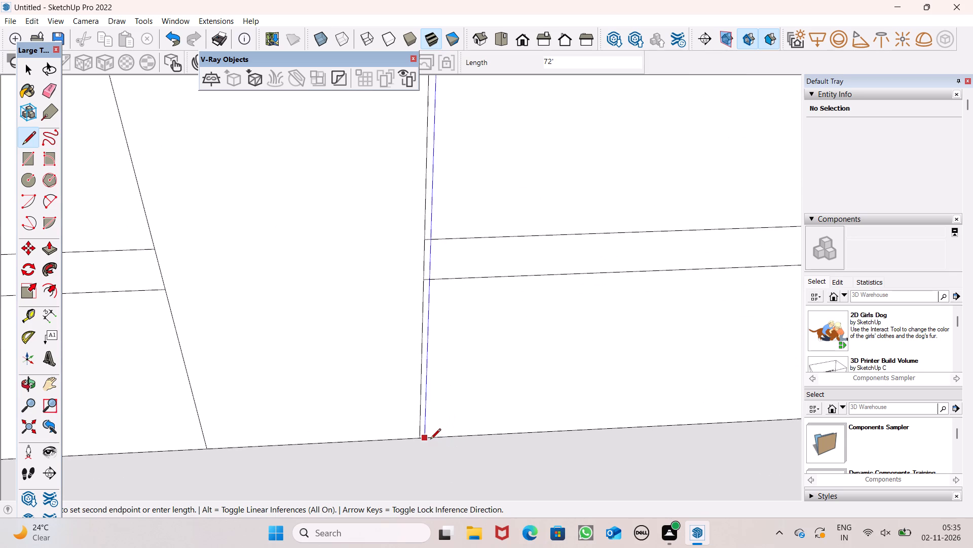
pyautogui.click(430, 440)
# Draw a second vertical line slightly farther from the full-height strip, from the same band's upper line down to the facade's base.
pyautogui.scroll(-12, 428, 485)
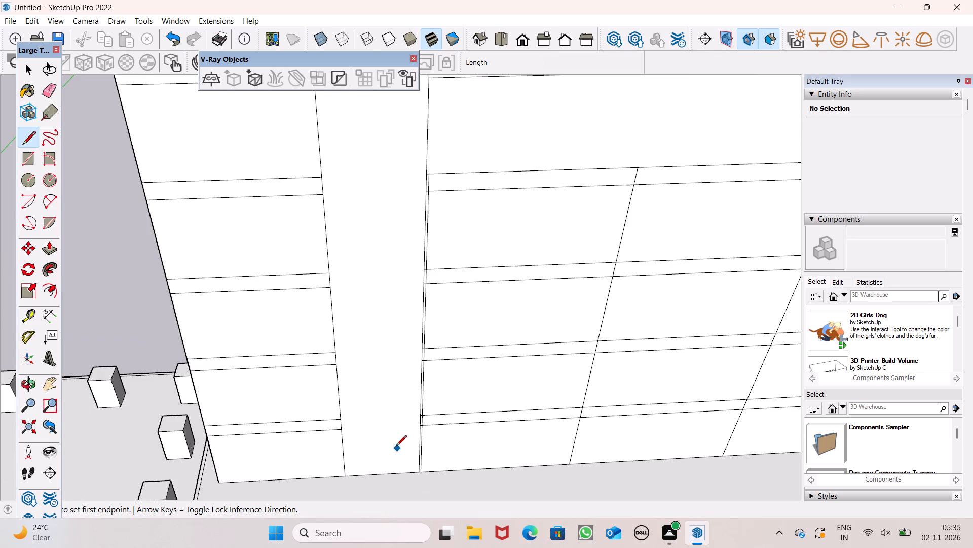
pyautogui.click(449, 173)
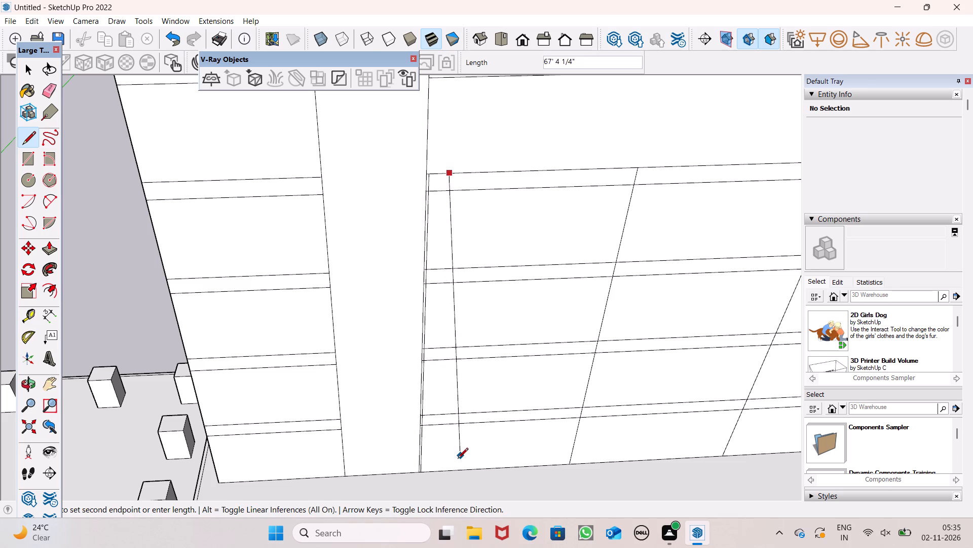
pyautogui.click(439, 469)
# Erase the horizontal band lines crossing the new narrow vertical strip, opening its top corner into the band above.
pyautogui.scroll(-4, 389, 367)
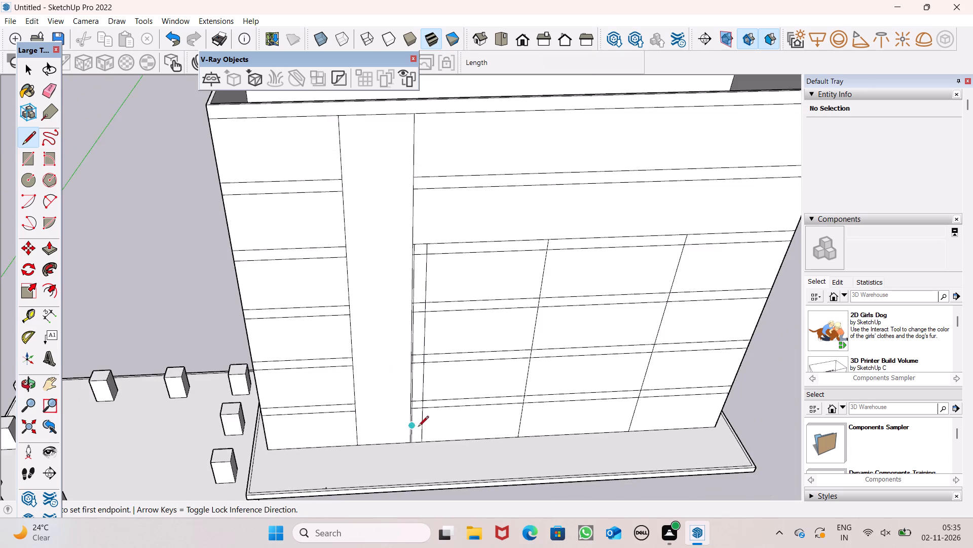
pyautogui.moveTo(418, 426); pyautogui.dragTo(415, 265, button='middle')
pyautogui.moveTo(46, 86); pyautogui.dragTo(51, 86)
pyautogui.scroll(5, 485, 234)
pyautogui.scroll(4, 360, 166)
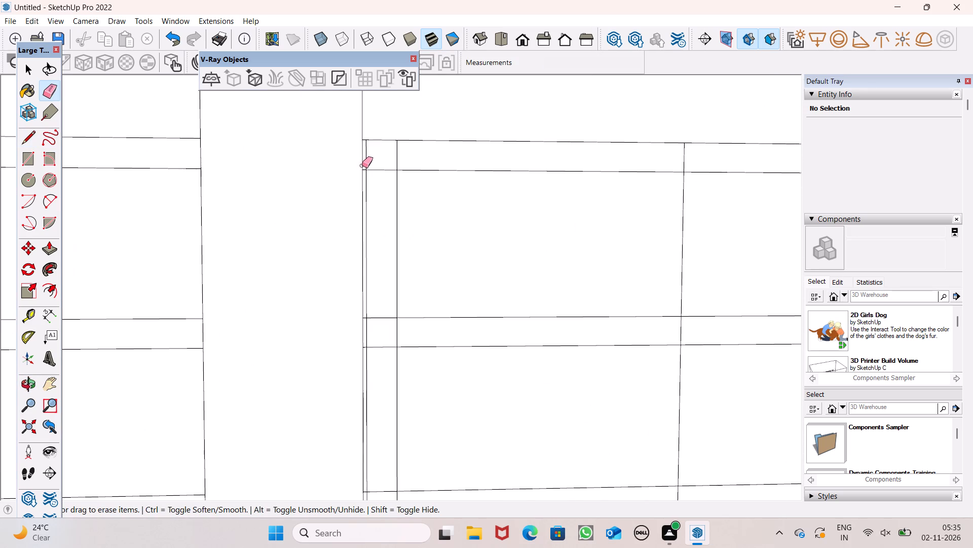
pyautogui.moveTo(399, 157); pyautogui.dragTo(384, 186)
pyautogui.scroll(-7, 404, 116)
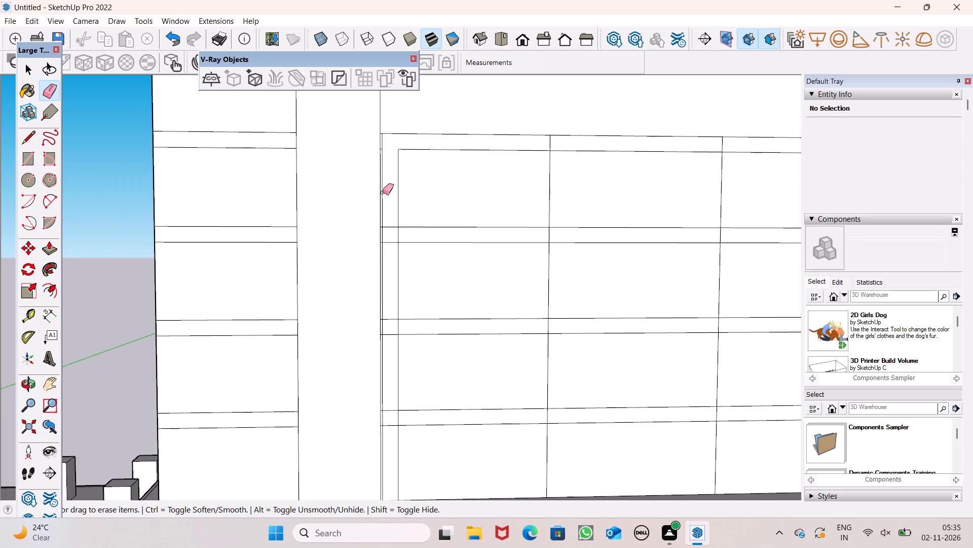
pyautogui.moveTo(392, 221); pyautogui.dragTo(391, 259)
pyautogui.scroll(-6, 384, 229)
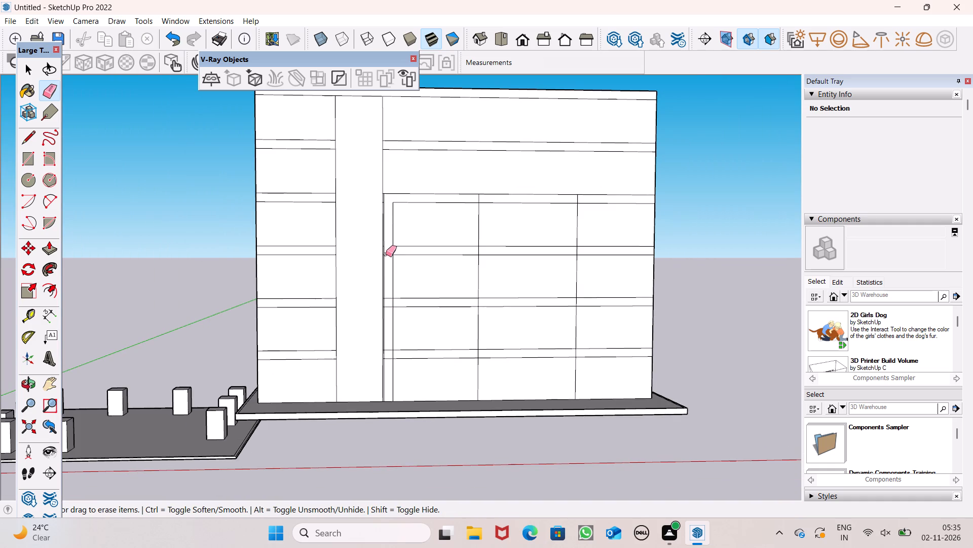
pyautogui.moveTo(388, 253); pyautogui.dragTo(389, 259)
pyautogui.moveTo(389, 297); pyautogui.dragTo(390, 312)
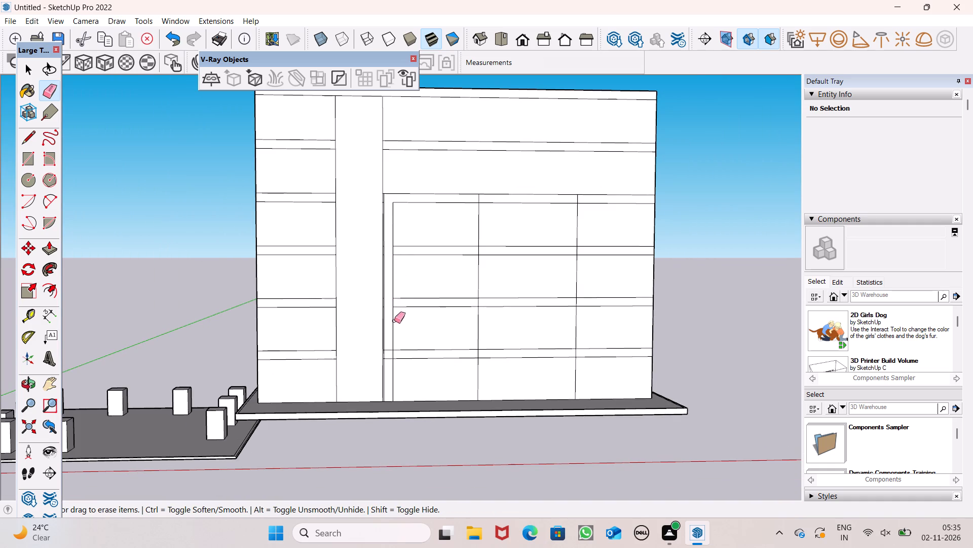
pyautogui.moveTo(387, 344); pyautogui.dragTo(389, 361)
# Erase the stray vertical line and short segments in the thin sliver beside the full-height strip, at the narrow strip's top.
pyautogui.scroll(-1, 381, 278)
pyautogui.moveTo(394, 318); pyautogui.dragTo(396, 333, button='middle')
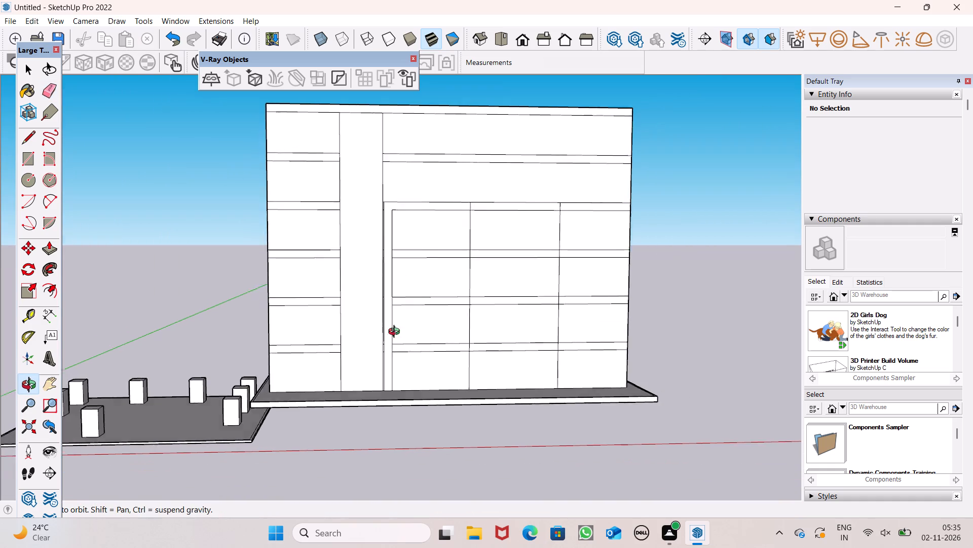
pyautogui.moveTo(396, 333); pyautogui.dragTo(396, 386, button='middle')
pyautogui.scroll(7, 388, 318)
pyautogui.scroll(1, 404, 141)
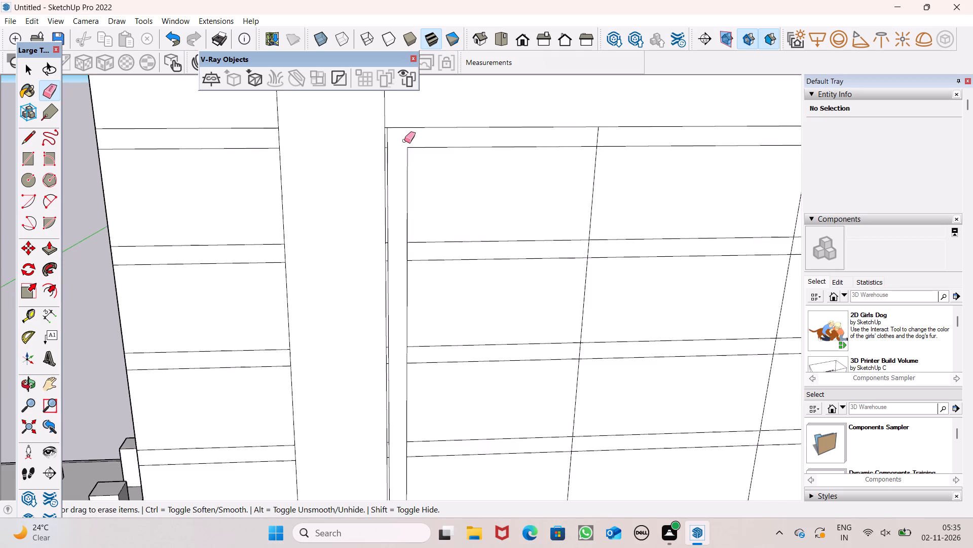
pyautogui.scroll(5, 404, 141)
pyautogui.scroll(2, 324, 325)
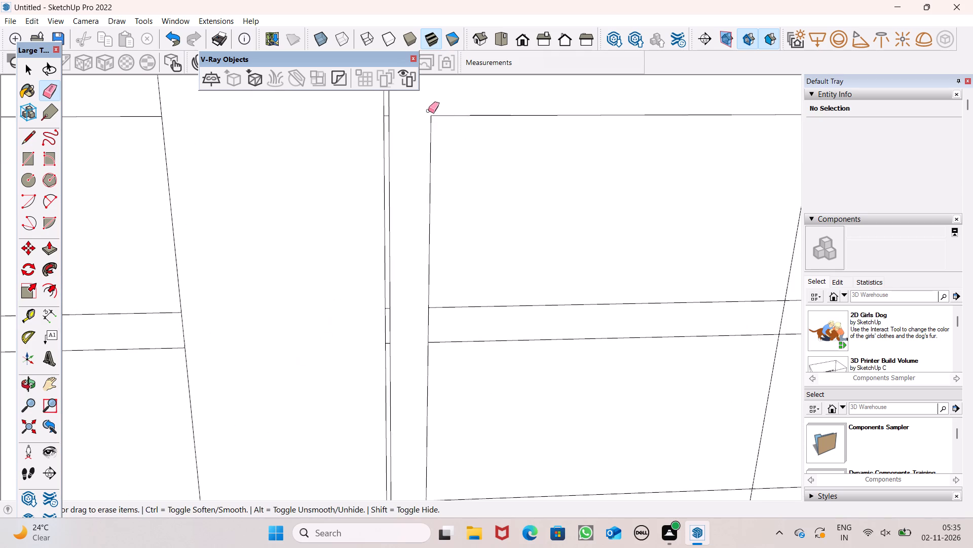
pyautogui.scroll(1, 404, 143)
pyautogui.scroll(-5, 388, 253)
pyautogui.scroll(15, 377, 154)
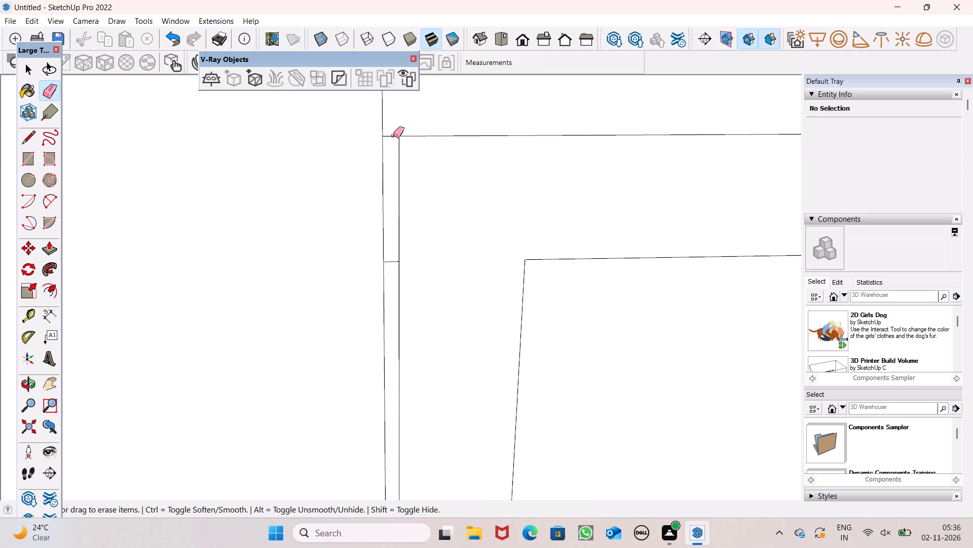
pyautogui.moveTo(394, 133); pyautogui.dragTo(392, 150)
pyautogui.moveTo(399, 220); pyautogui.dragTo(400, 305)
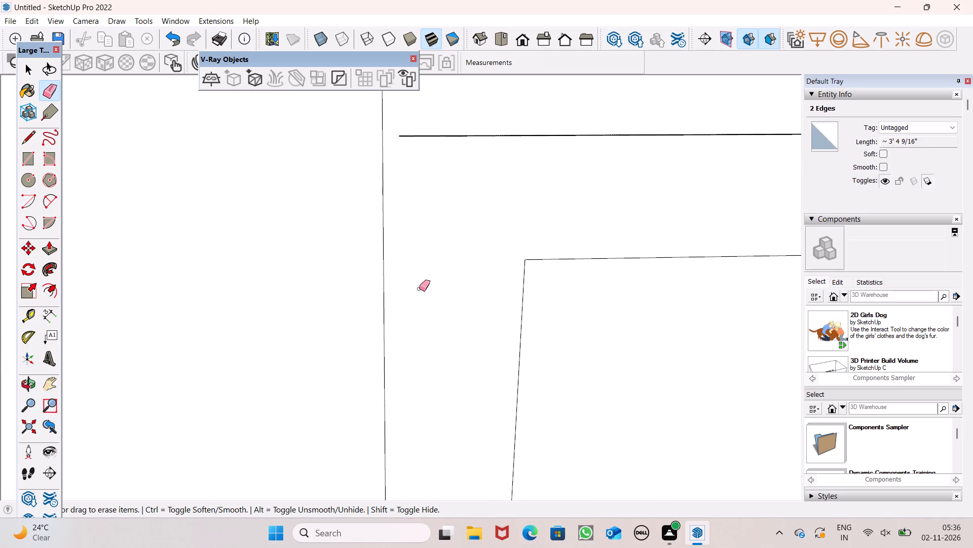
# Redraw the missing piece, about 4 9/16", joining the topmost line of the narrow strip to the full-height strip's edge.
pyautogui.click(27, 140)
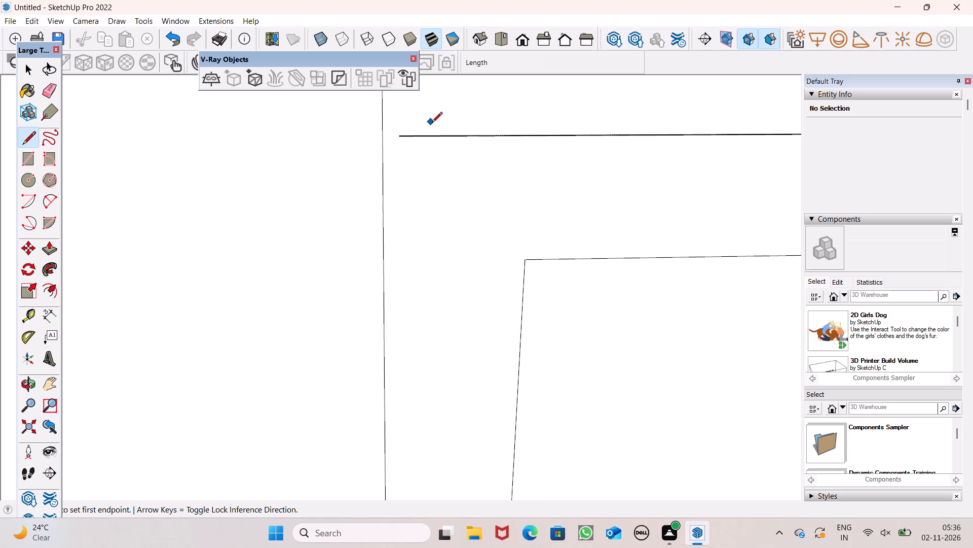
pyautogui.scroll(3, 432, 123)
pyautogui.click(390, 139)
pyautogui.click(368, 138)
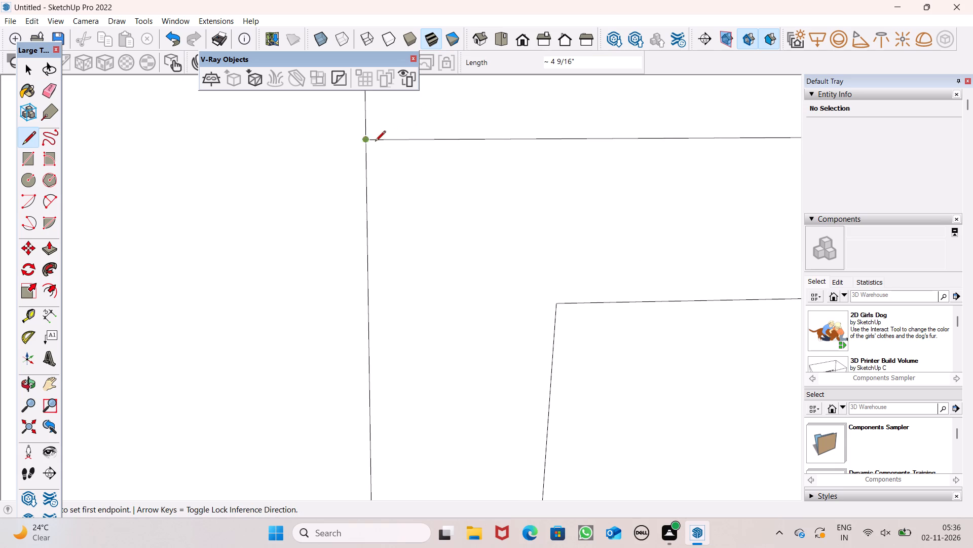
# Erase the sliver's stray vertical line and short crossing segments around the next band down.
pyautogui.scroll(-7, 434, 136)
pyautogui.scroll(-14, 455, 133)
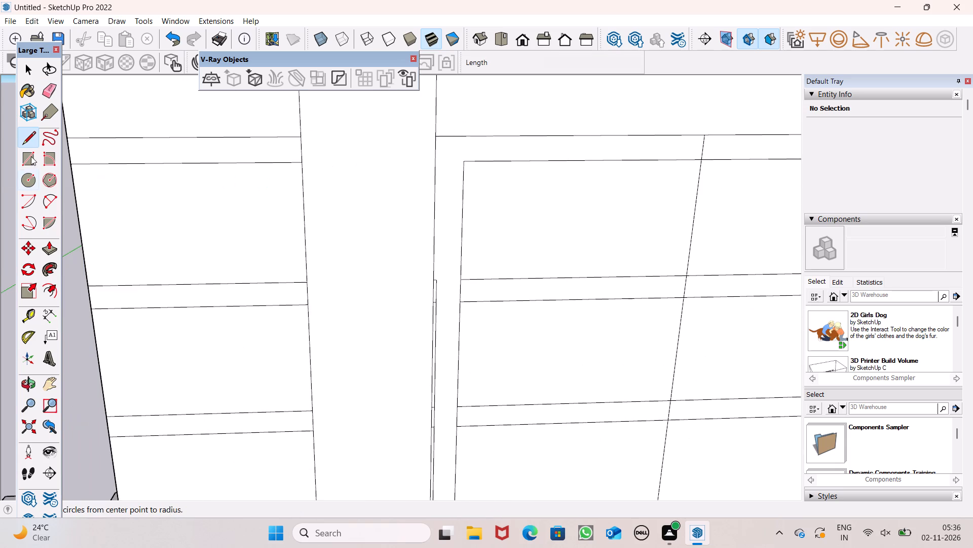
pyautogui.moveTo(42, 96); pyautogui.dragTo(46, 90)
pyautogui.scroll(-8, 302, 241)
pyautogui.scroll(8, 386, 339)
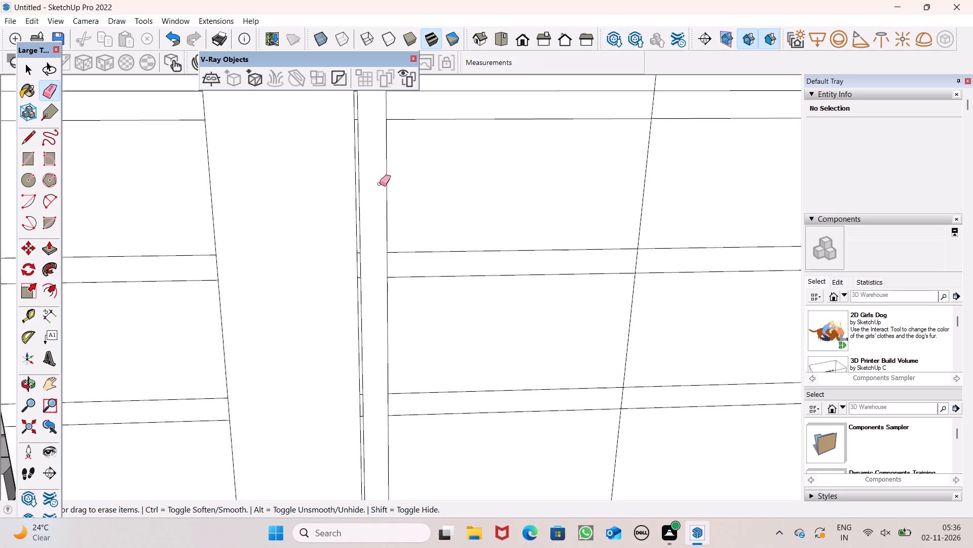
pyautogui.scroll(3, 368, 152)
pyautogui.scroll(-4, 364, 236)
pyautogui.scroll(6, 346, 188)
pyautogui.scroll(-3, 388, 221)
pyautogui.scroll(2, 365, 116)
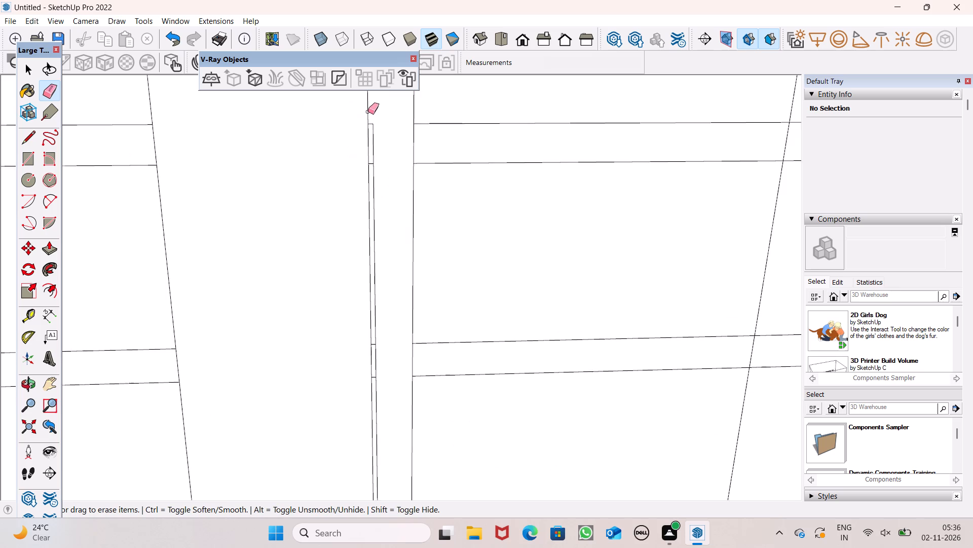
pyautogui.scroll(4, 368, 112)
pyautogui.moveTo(378, 135); pyautogui.dragTo(372, 192)
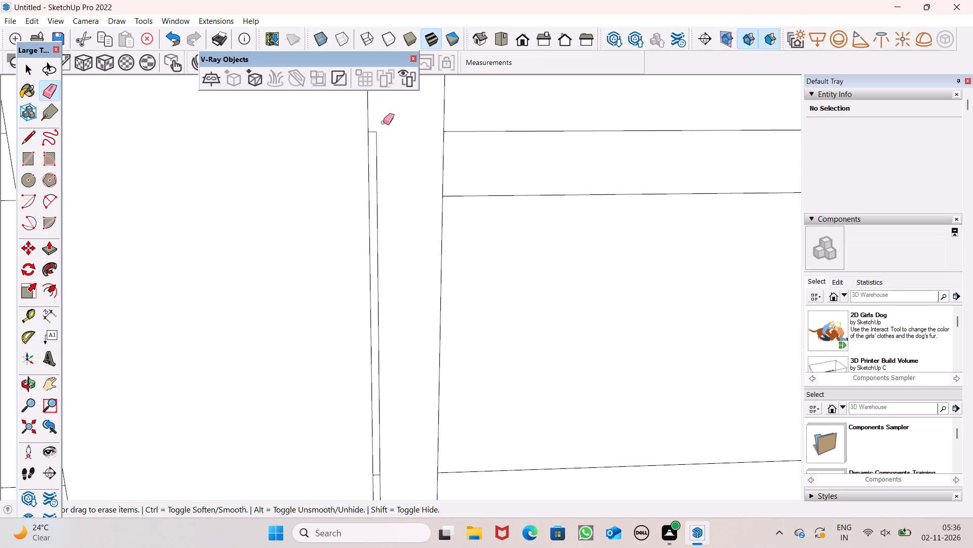
pyautogui.moveTo(382, 122); pyautogui.dragTo(370, 135)
pyautogui.moveTo(382, 143); pyautogui.dragTo(375, 157)
# Erase the sliver's stray vertical line and short crossing segments at the lowest band, beside the full-height strip.
pyautogui.scroll(-7, 404, 119)
pyautogui.scroll(-5, 467, 150)
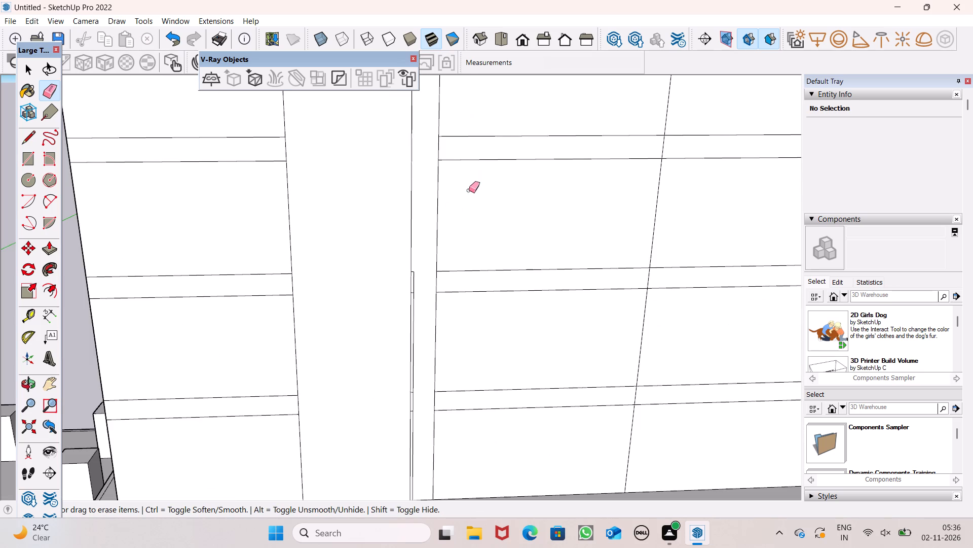
pyautogui.scroll(12, 418, 416)
pyautogui.click(432, 353)
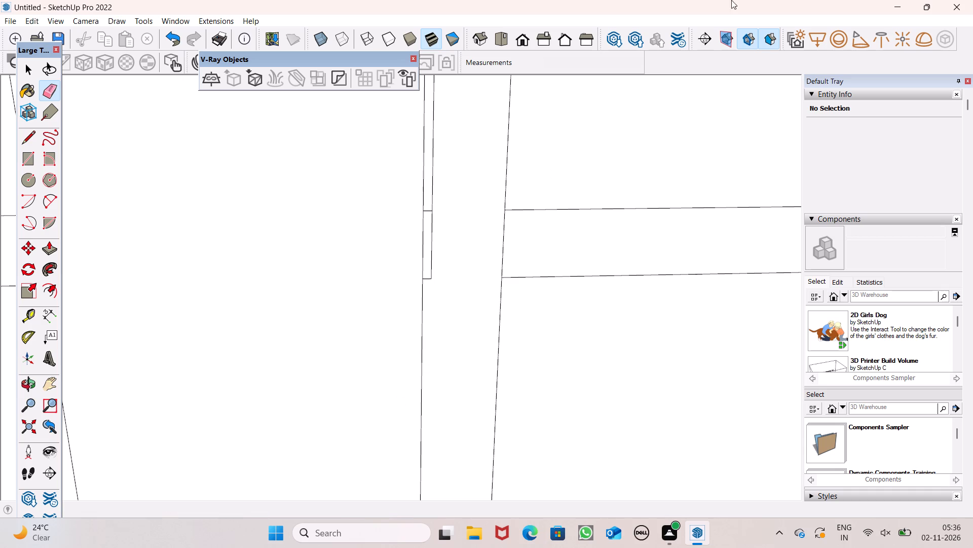
pyautogui.scroll(1, 437, 268)
pyautogui.scroll(5, 449, 199)
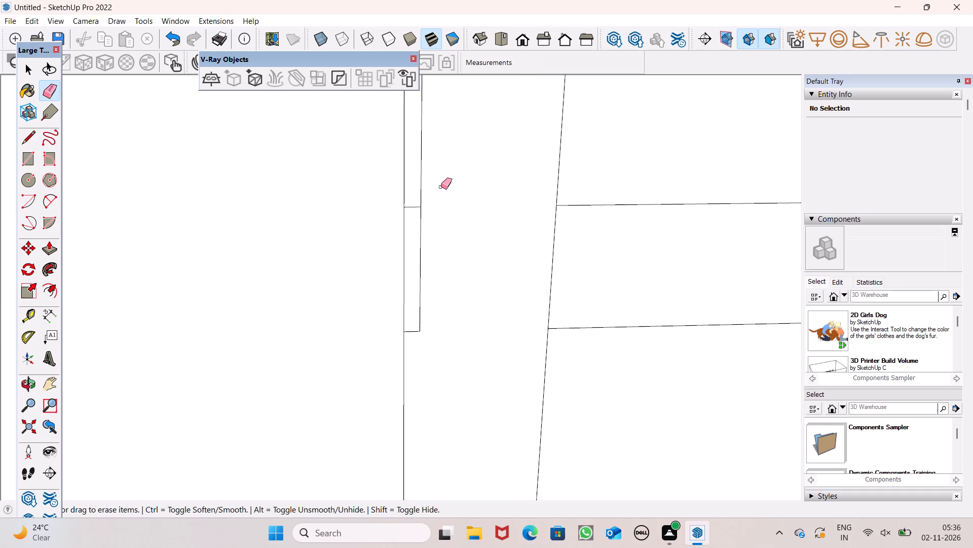
pyautogui.moveTo(383, 500); pyautogui.dragTo(344, 516)
pyautogui.moveTo(419, 210); pyautogui.dragTo(413, 334)
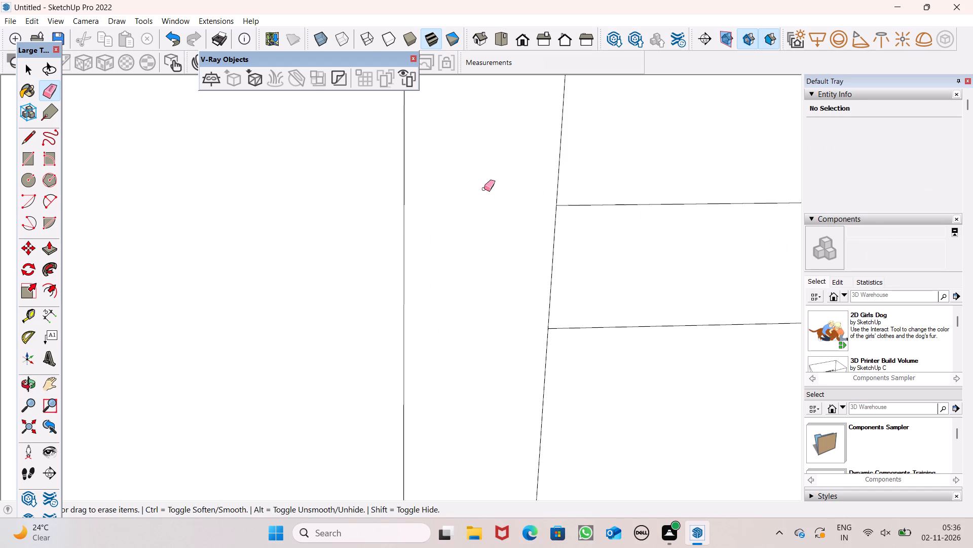
# Erase the leftover outline of the sliver at the second band from the bottom, beside the full-height strip.
pyautogui.scroll(-8, 249, 217)
pyautogui.scroll(-11, 322, 311)
pyautogui.scroll(-3, 506, 254)
pyautogui.moveTo(572, 263); pyautogui.dragTo(551, 273, button='middle')
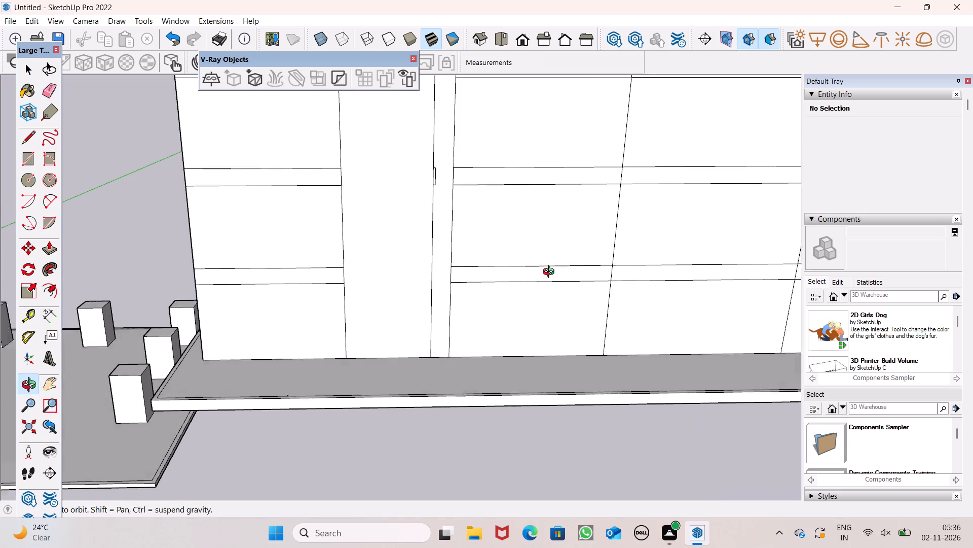
pyautogui.moveTo(551, 273); pyautogui.dragTo(545, 277, button='middle')
pyautogui.scroll(10, 436, 171)
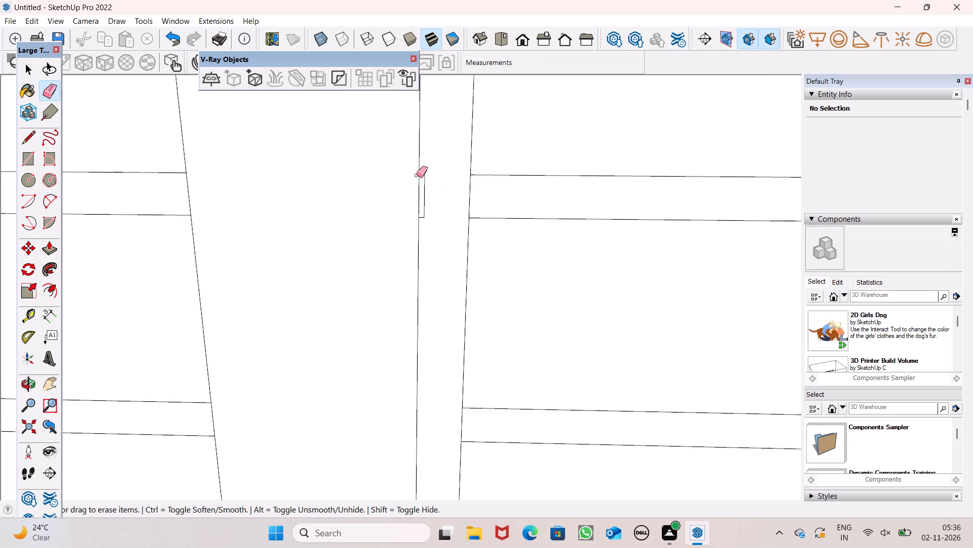
pyautogui.scroll(18, 417, 175)
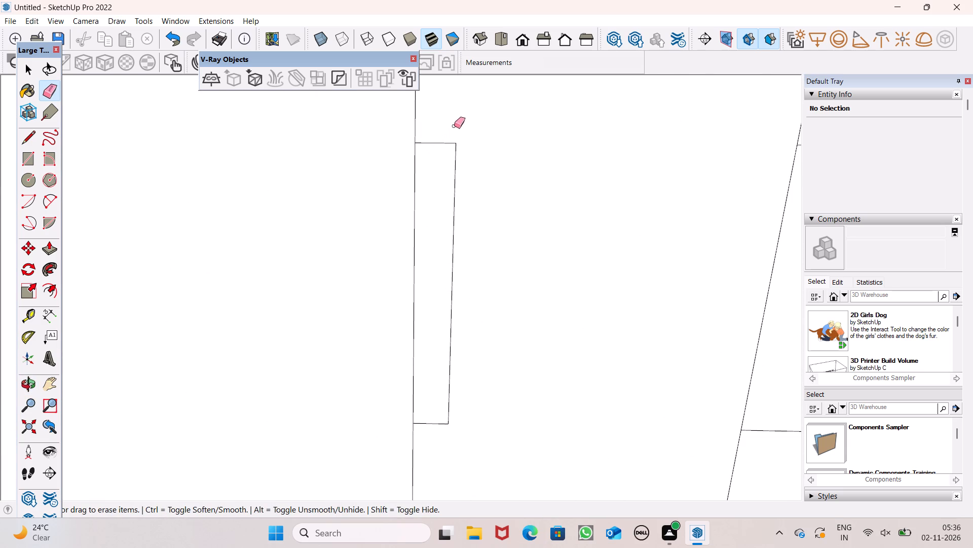
pyautogui.moveTo(458, 128); pyautogui.dragTo(448, 136)
pyautogui.moveTo(437, 419); pyautogui.dragTo(435, 431)
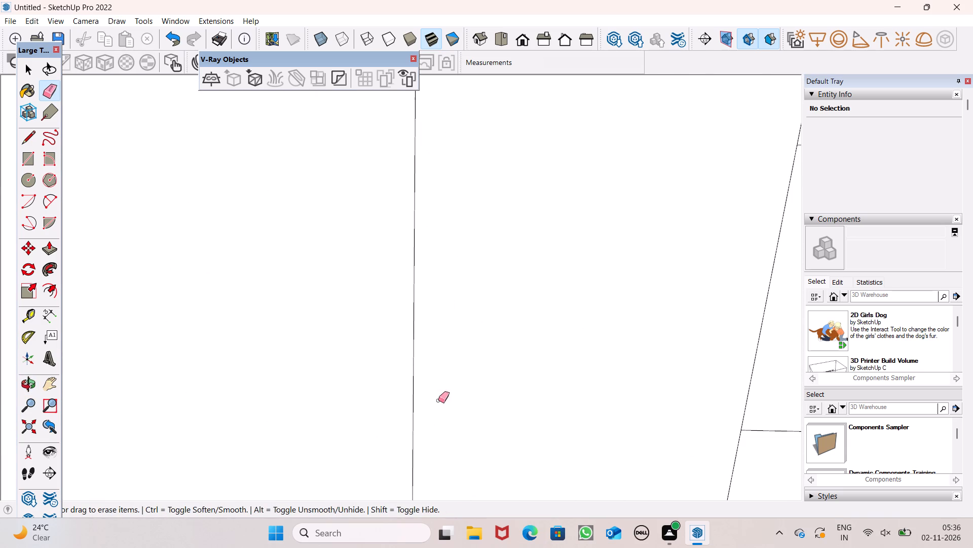
# Examine the full-height strip's edge and the lower banded facade for leftover line fragments.
pyautogui.scroll(-8, 431, 299)
pyautogui.moveTo(407, 353); pyautogui.dragTo(460, 302, button='middle')
pyautogui.scroll(-12, 375, 292)
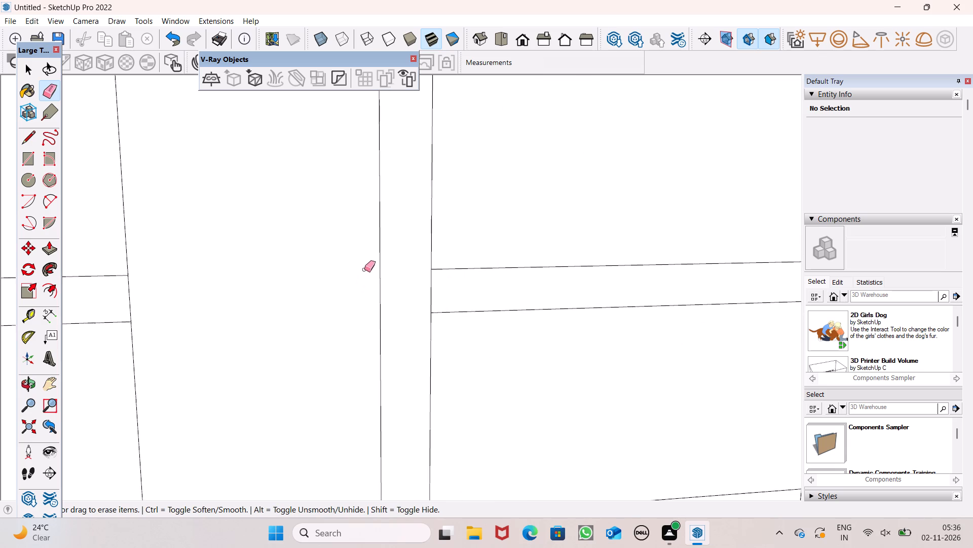
pyautogui.scroll(-12, 367, 269)
pyautogui.moveTo(475, 293); pyautogui.dragTo(452, 292, button='middle')
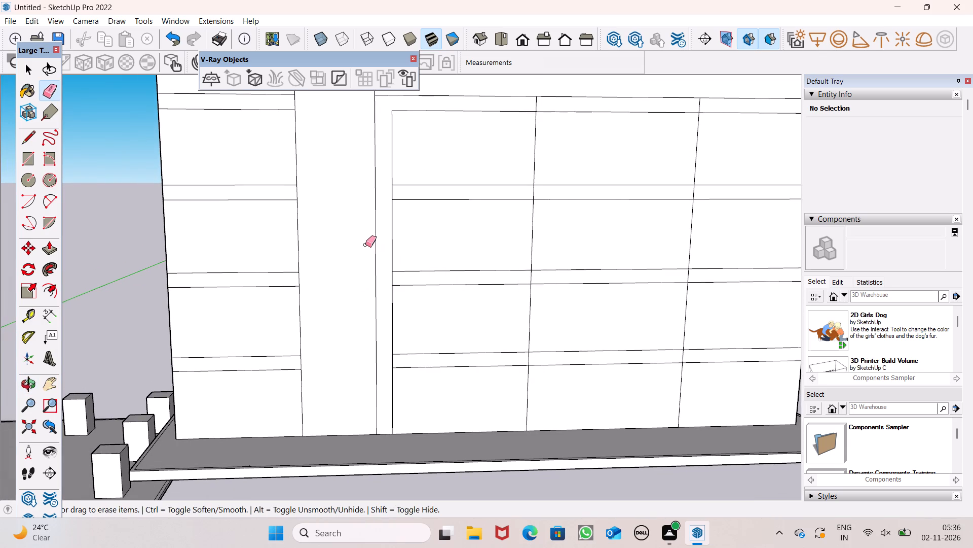
pyautogui.scroll(-6, 358, 231)
pyautogui.moveTo(376, 261); pyautogui.dragTo(374, 298, button='middle')
pyautogui.moveTo(506, 310); pyautogui.dragTo(451, 305, button='middle')
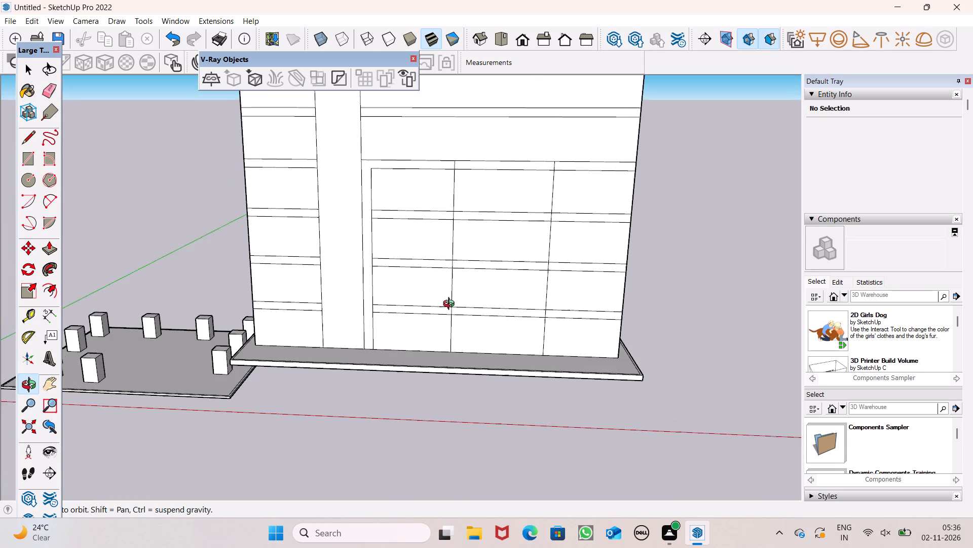
pyautogui.moveTo(451, 305); pyautogui.dragTo(472, 312, button='middle')
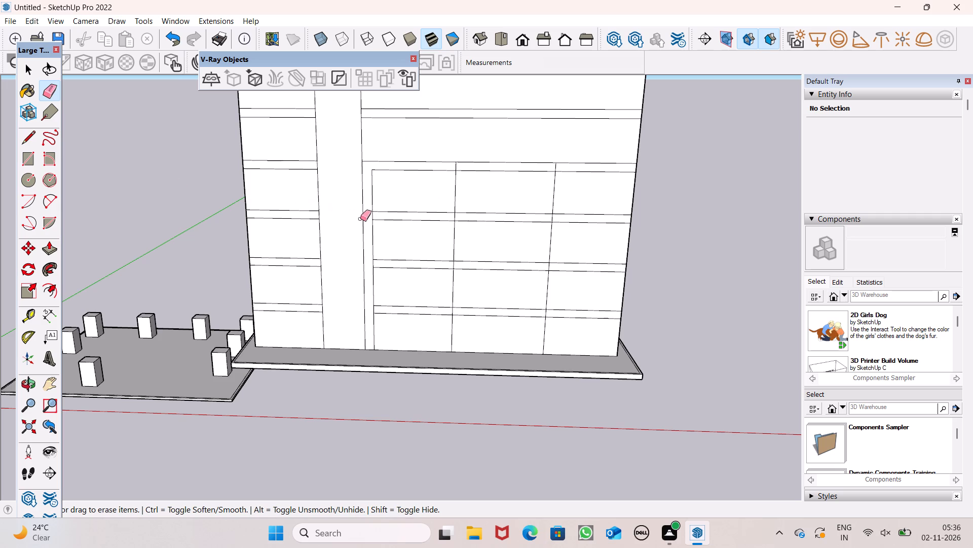
# Draw a 72' vertical line from the top band's upper line to the base, just beside the first vertical division, forming a narrow strip.
pyautogui.click(27, 137)
pyautogui.moveTo(436, 254); pyautogui.dragTo(452, 295, button='middle')
pyautogui.scroll(6, 488, 243)
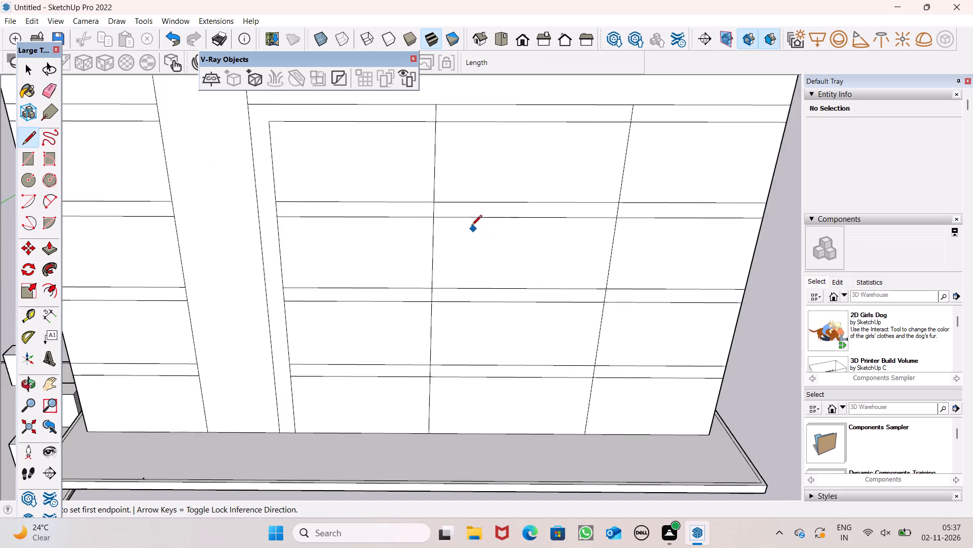
pyautogui.scroll(2, 471, 226)
pyautogui.scroll(-4, 451, 115)
pyautogui.scroll(3, 459, 87)
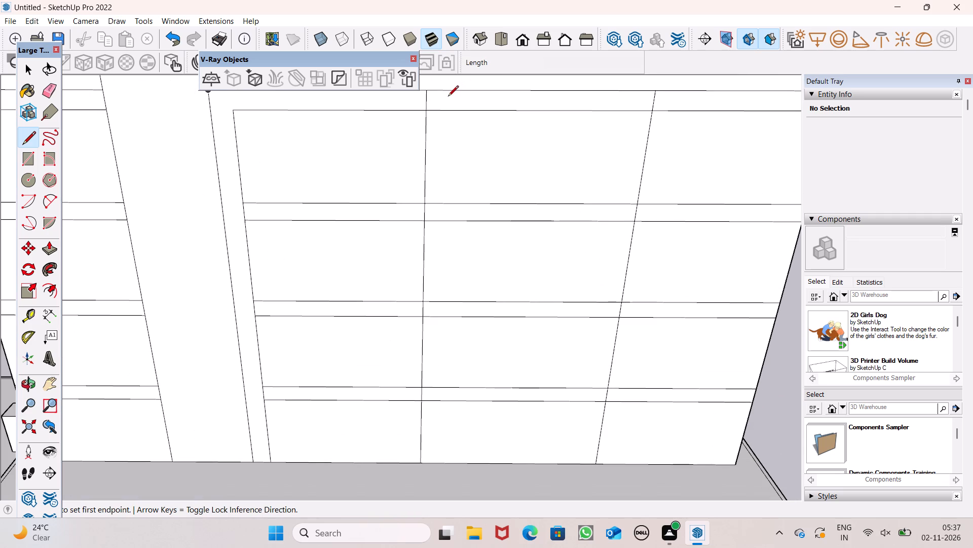
pyautogui.click(450, 92)
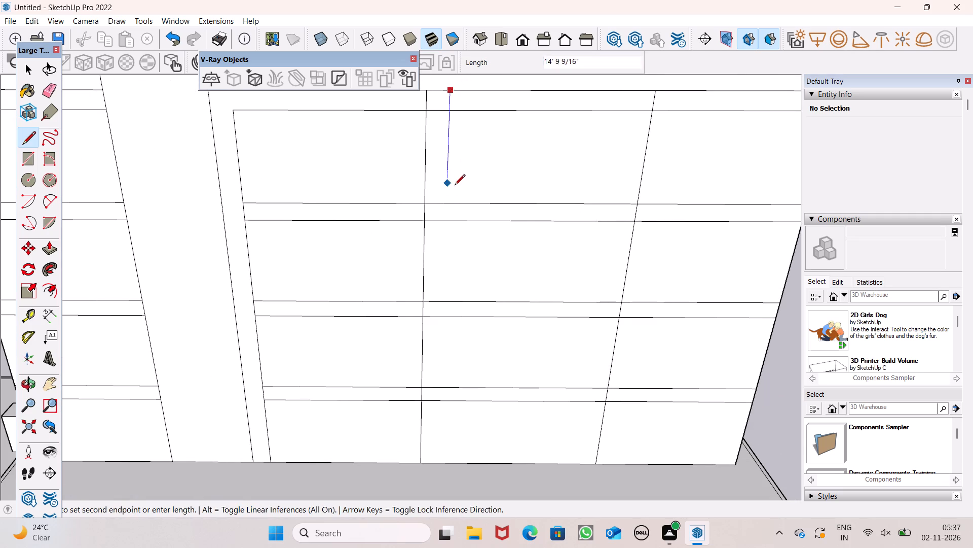
pyautogui.scroll(-1, 455, 198)
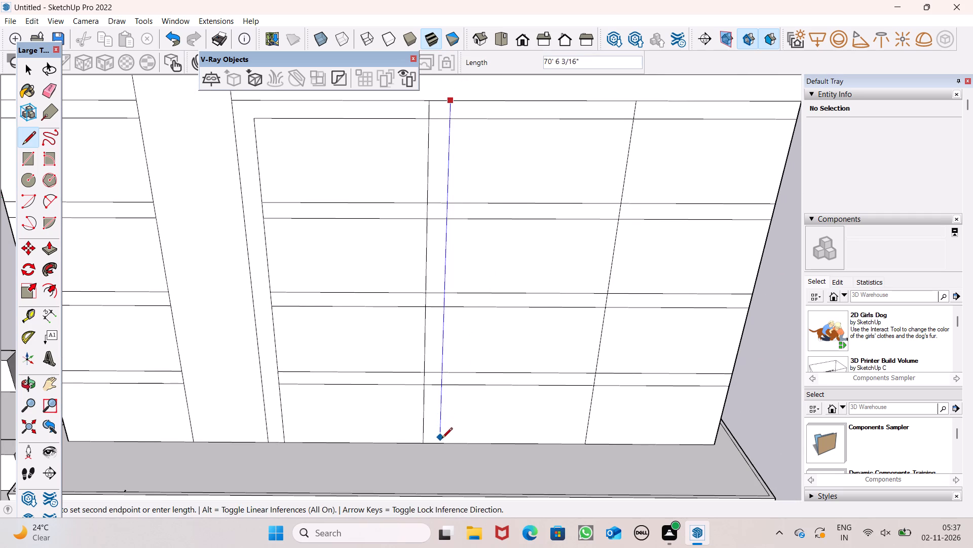
pyautogui.click(440, 447)
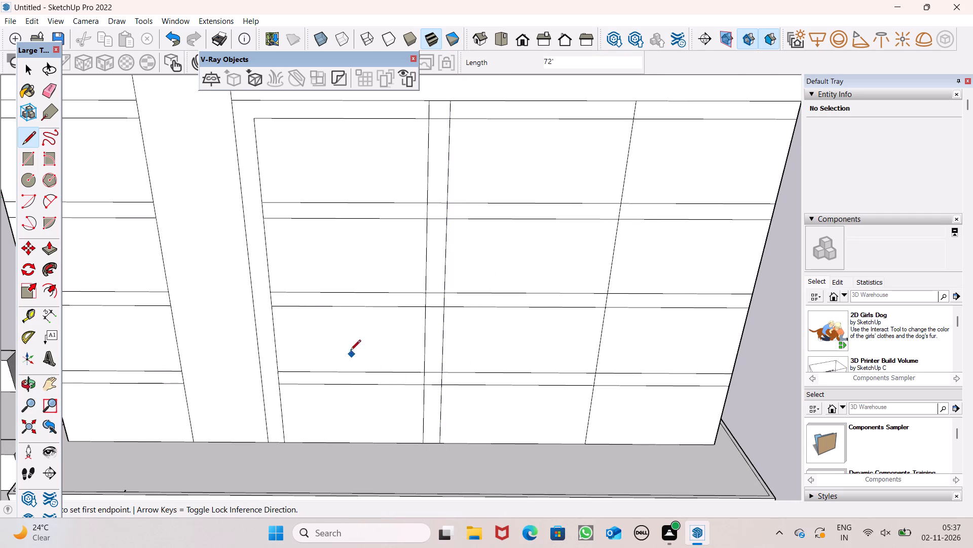
# Draw a 69' vertical line from the top band's lower line to the base, about midway between the new strip and the last division.
pyautogui.scroll(-2, 481, 316)
pyautogui.moveTo(563, 360); pyautogui.dragTo(560, 277, button='middle')
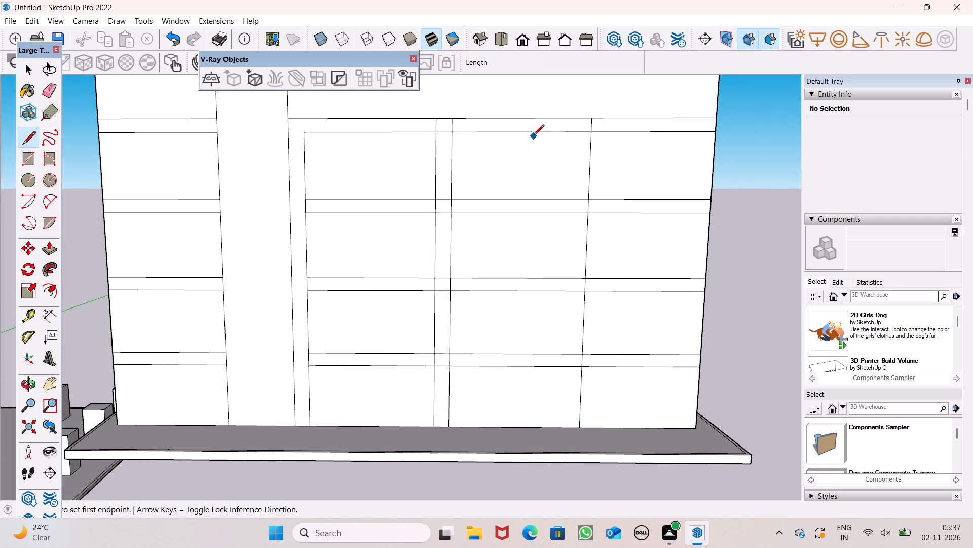
pyautogui.click(507, 132)
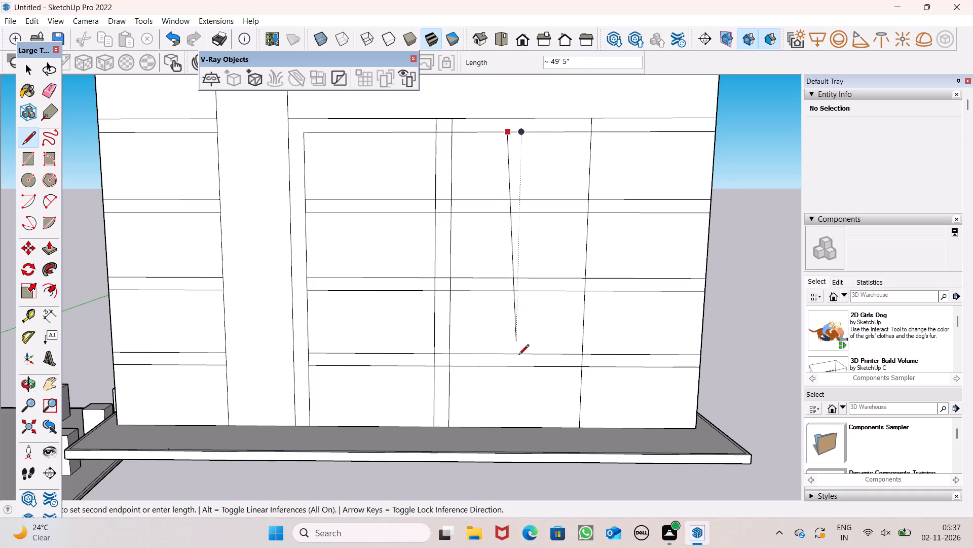
pyautogui.click(502, 427)
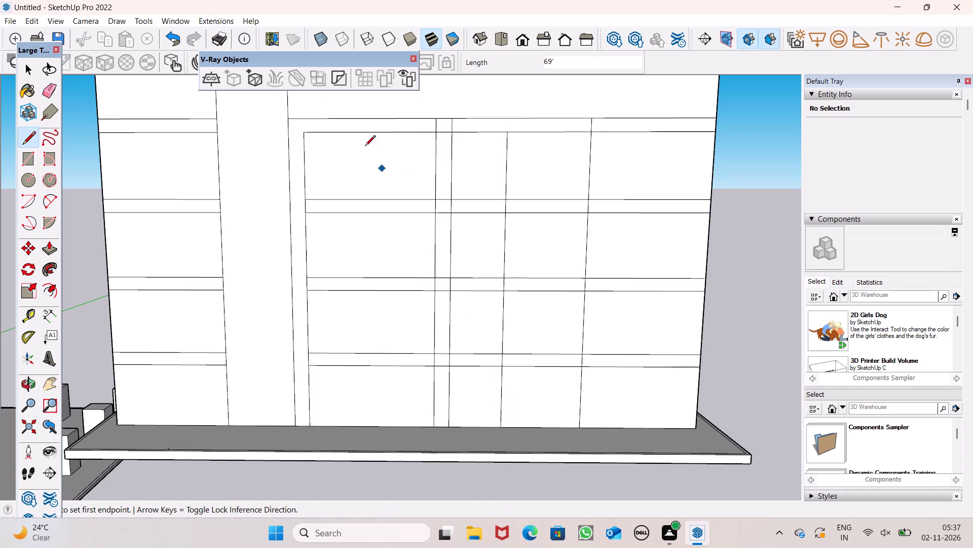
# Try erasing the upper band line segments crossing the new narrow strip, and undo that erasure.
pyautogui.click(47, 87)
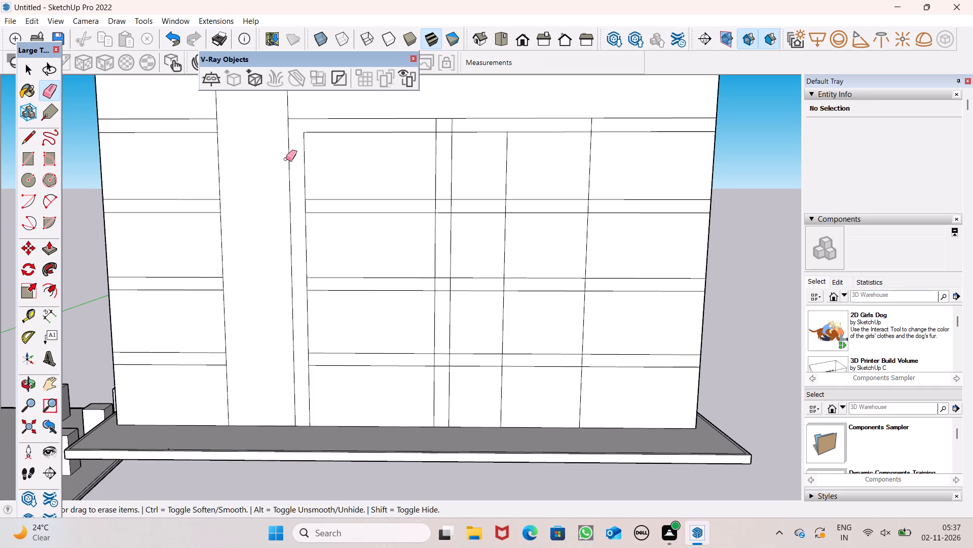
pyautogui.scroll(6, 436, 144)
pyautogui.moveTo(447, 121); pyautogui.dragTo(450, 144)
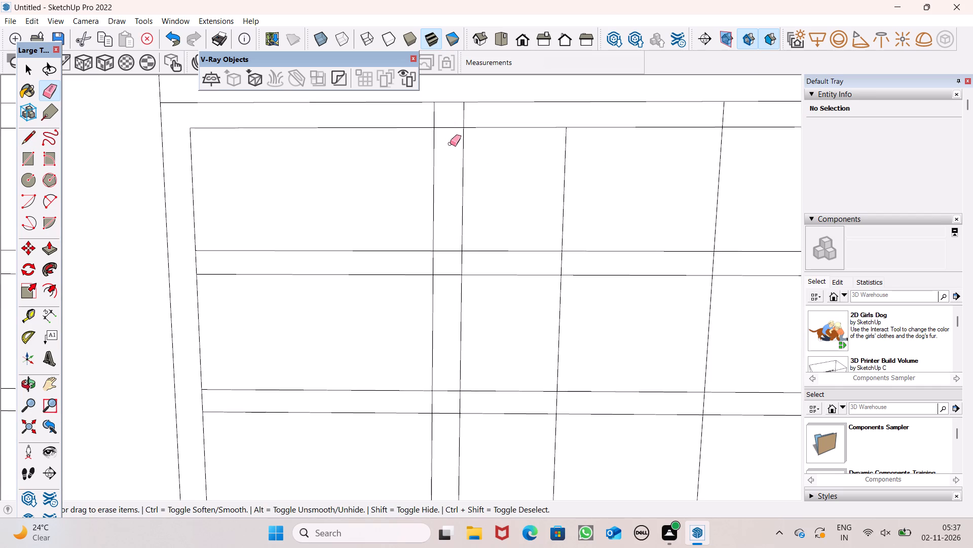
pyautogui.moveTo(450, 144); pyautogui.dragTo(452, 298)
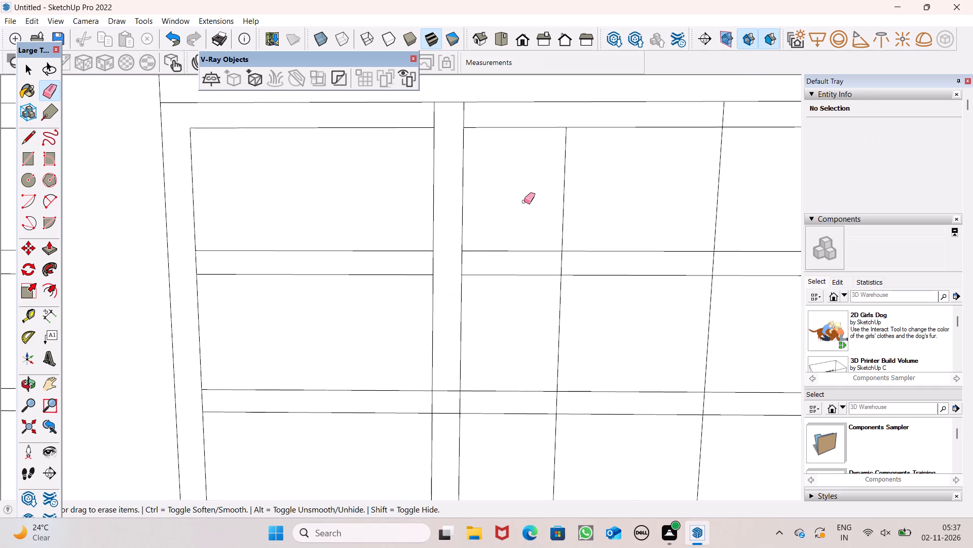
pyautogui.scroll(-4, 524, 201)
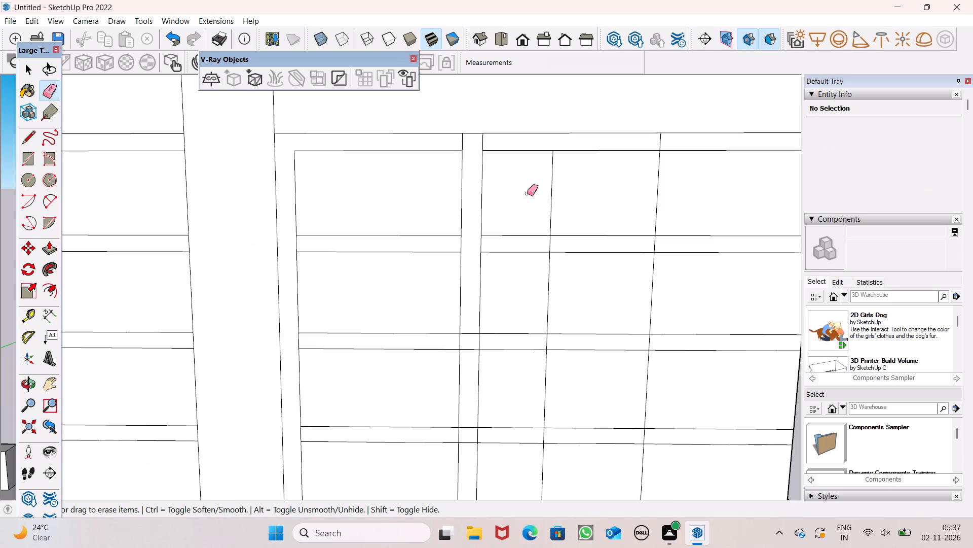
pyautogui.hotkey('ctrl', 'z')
# Erase the line segments of the three lower bands where they cross the new narrow strip, working upward from the base.
pyautogui.scroll(-6, 531, 197)
pyautogui.scroll(6, 503, 325)
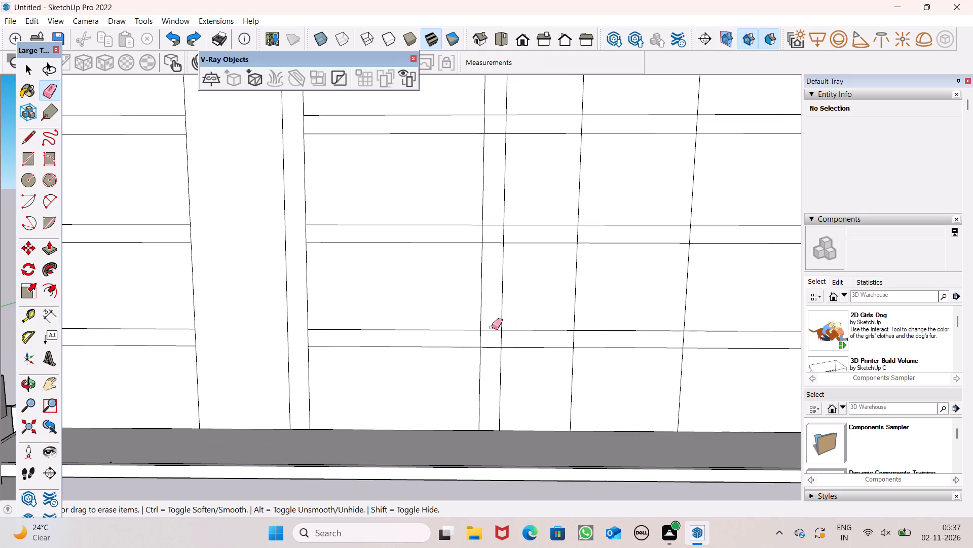
pyautogui.moveTo(492, 326); pyautogui.dragTo(482, 353)
pyautogui.scroll(-1, 488, 237)
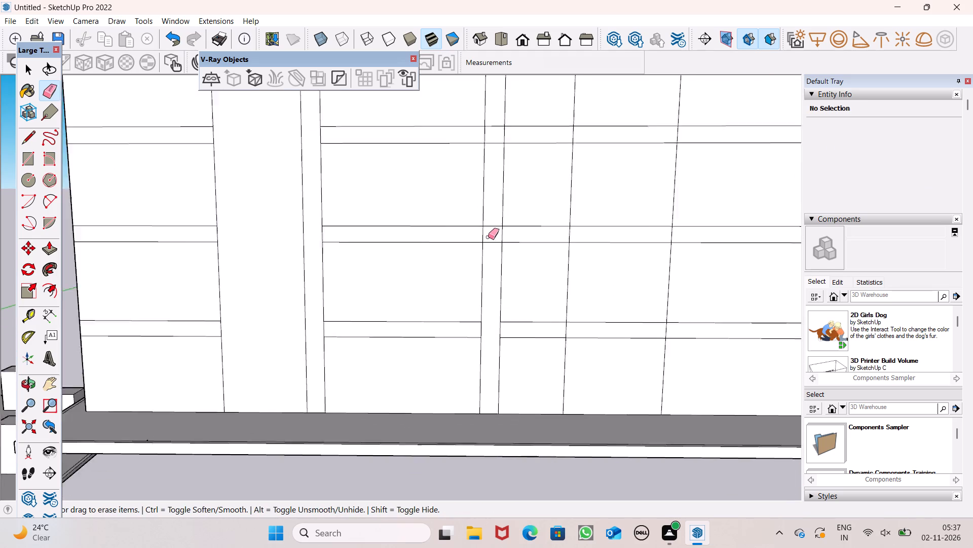
pyautogui.scroll(-3, 488, 237)
pyautogui.moveTo(497, 258); pyautogui.dragTo(505, 361, button='middle')
pyautogui.scroll(6, 495, 290)
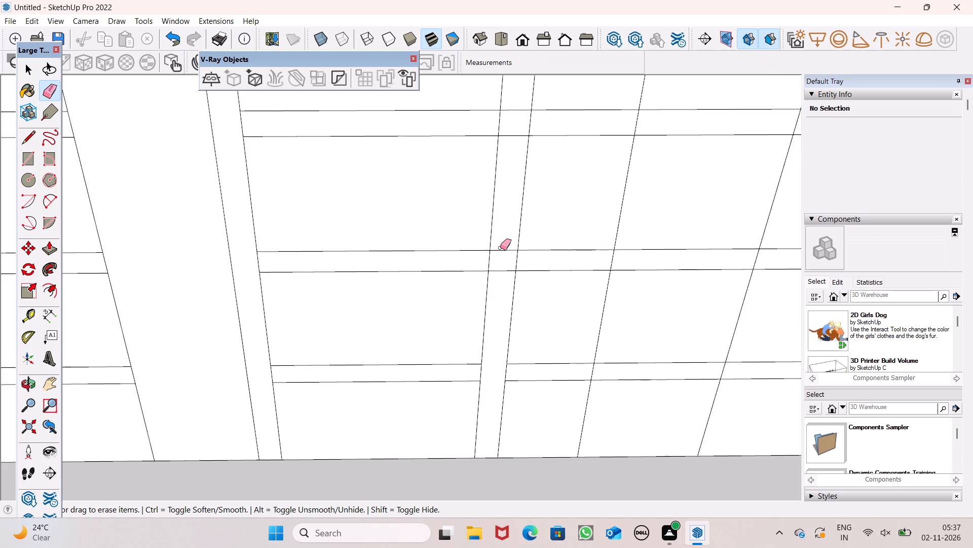
pyautogui.moveTo(500, 248); pyautogui.dragTo(501, 287)
pyautogui.scroll(-4, 497, 285)
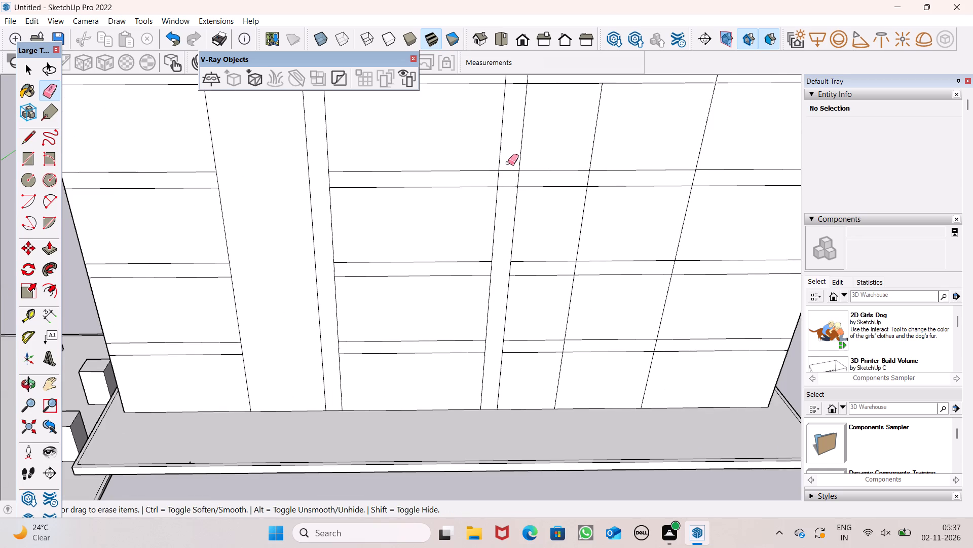
pyautogui.moveTo(508, 163); pyautogui.dragTo(508, 205)
pyautogui.scroll(-8, 503, 225)
pyautogui.scroll(5, 508, 195)
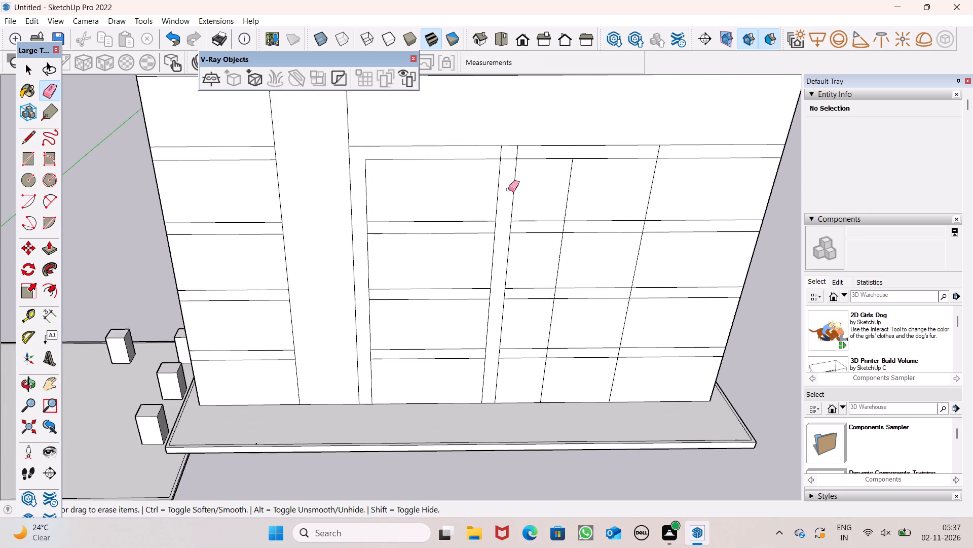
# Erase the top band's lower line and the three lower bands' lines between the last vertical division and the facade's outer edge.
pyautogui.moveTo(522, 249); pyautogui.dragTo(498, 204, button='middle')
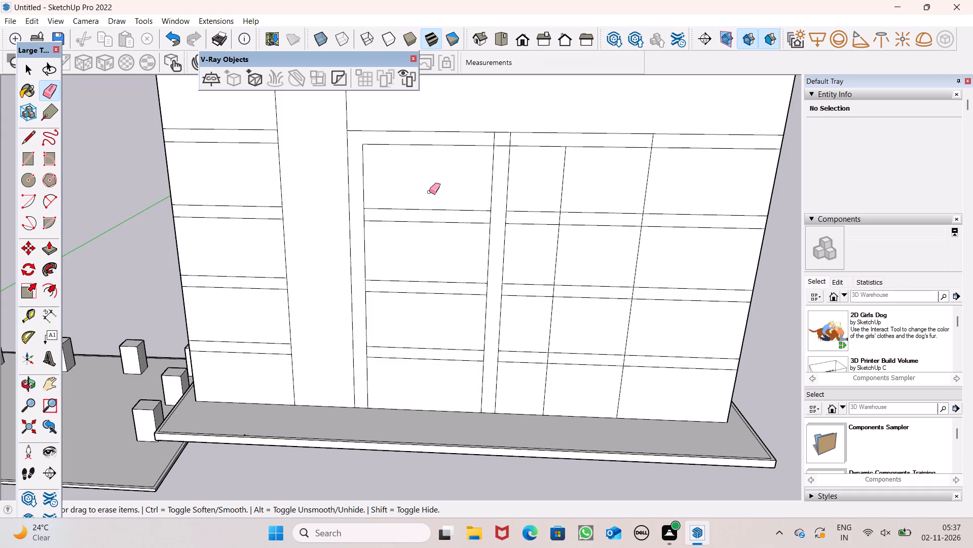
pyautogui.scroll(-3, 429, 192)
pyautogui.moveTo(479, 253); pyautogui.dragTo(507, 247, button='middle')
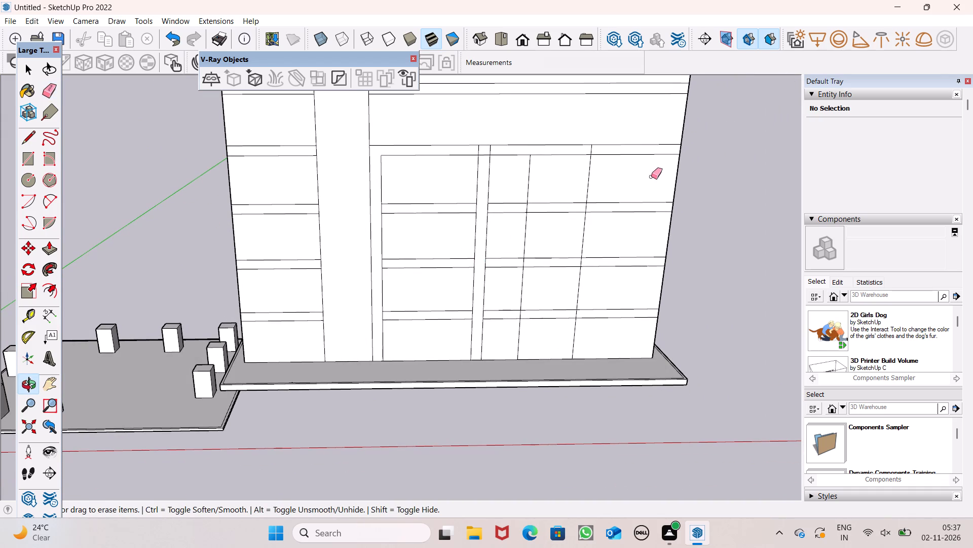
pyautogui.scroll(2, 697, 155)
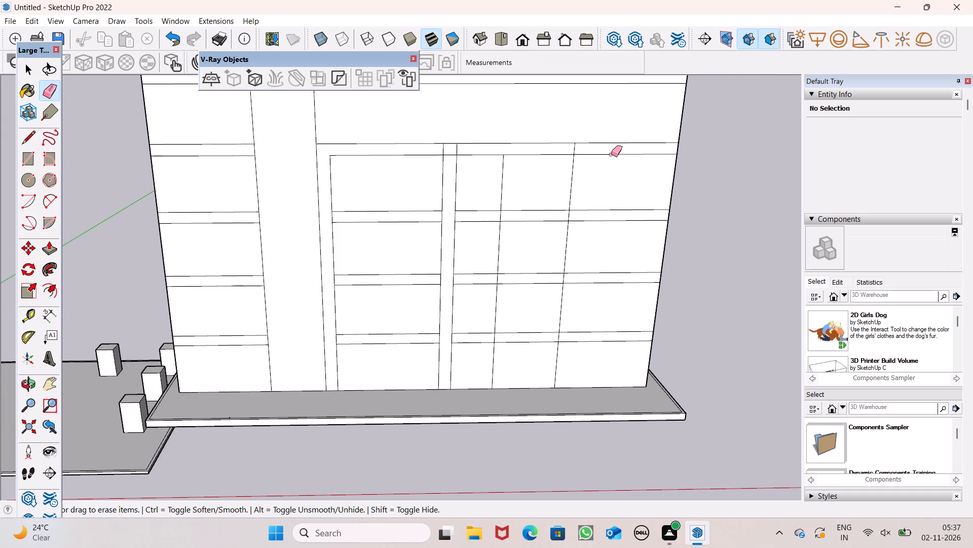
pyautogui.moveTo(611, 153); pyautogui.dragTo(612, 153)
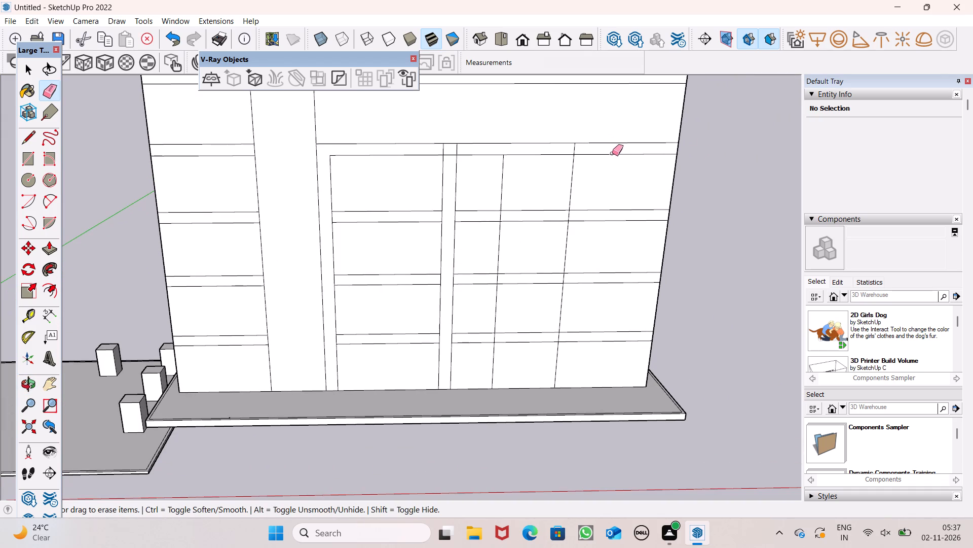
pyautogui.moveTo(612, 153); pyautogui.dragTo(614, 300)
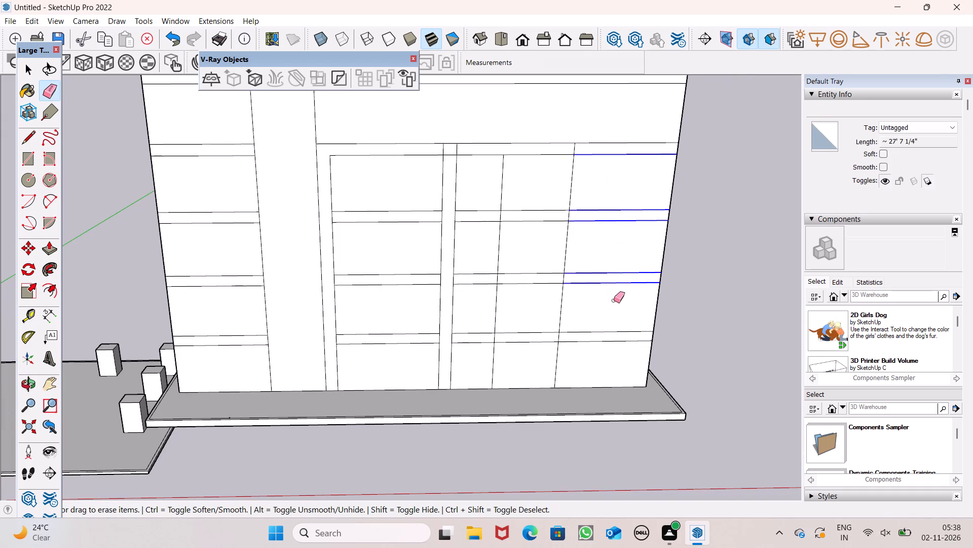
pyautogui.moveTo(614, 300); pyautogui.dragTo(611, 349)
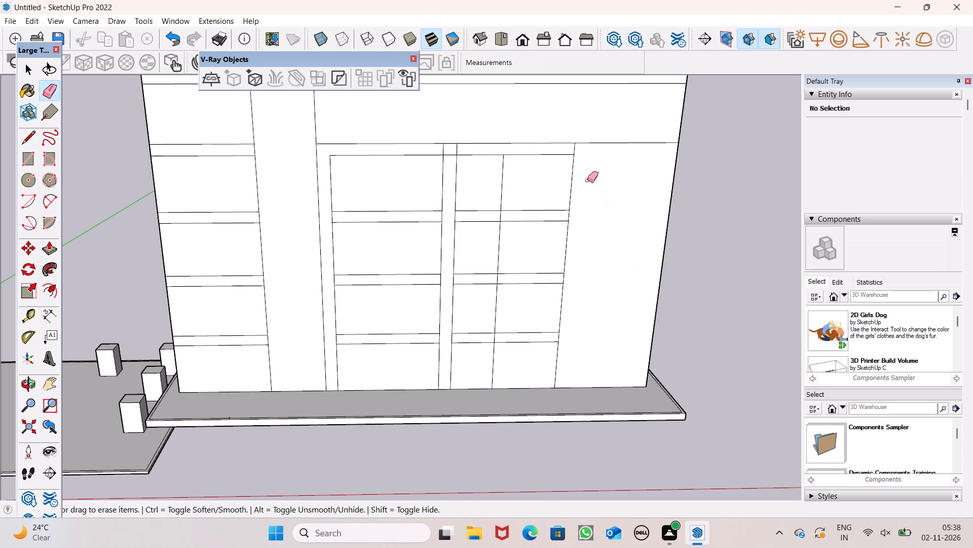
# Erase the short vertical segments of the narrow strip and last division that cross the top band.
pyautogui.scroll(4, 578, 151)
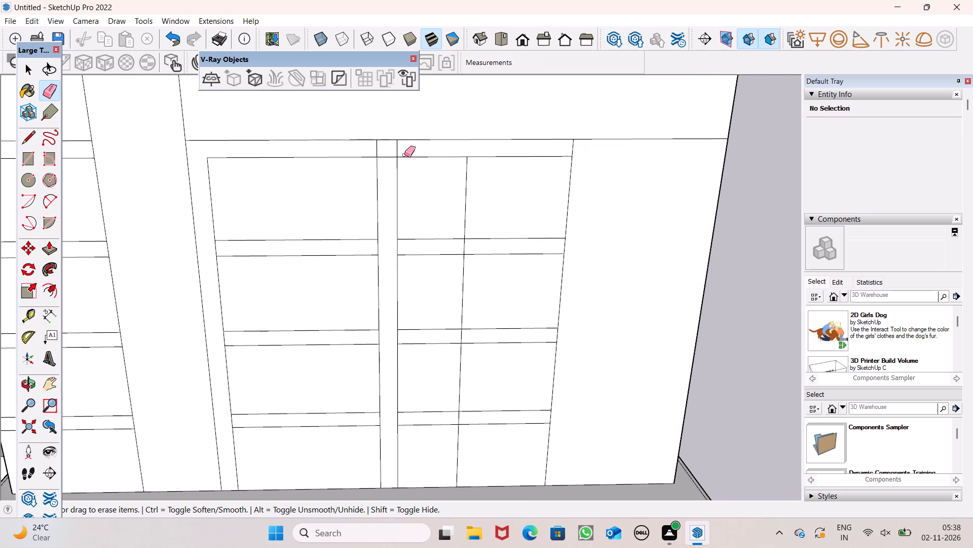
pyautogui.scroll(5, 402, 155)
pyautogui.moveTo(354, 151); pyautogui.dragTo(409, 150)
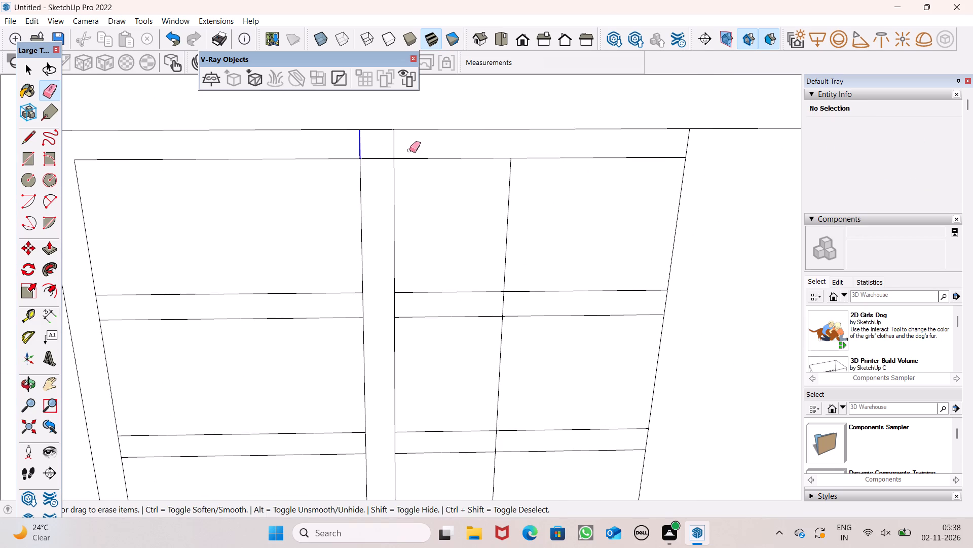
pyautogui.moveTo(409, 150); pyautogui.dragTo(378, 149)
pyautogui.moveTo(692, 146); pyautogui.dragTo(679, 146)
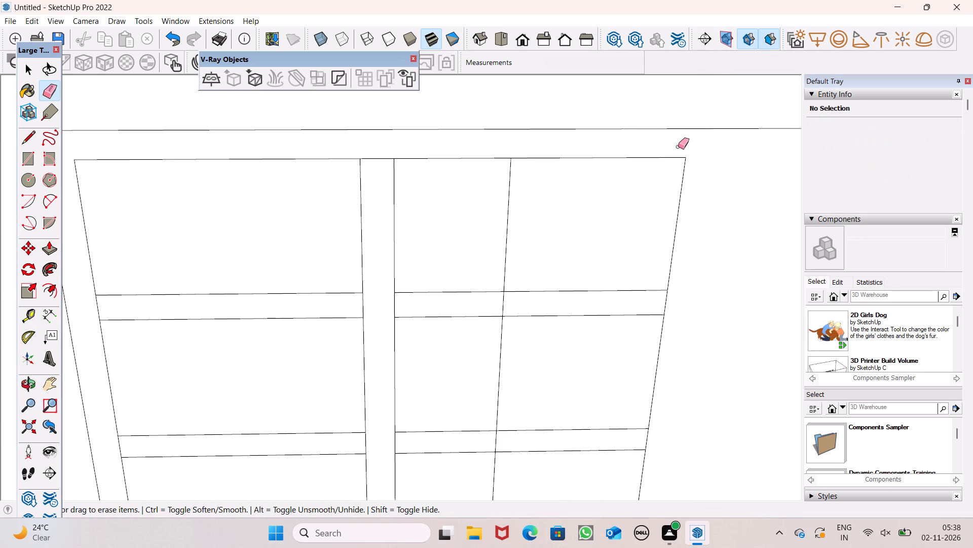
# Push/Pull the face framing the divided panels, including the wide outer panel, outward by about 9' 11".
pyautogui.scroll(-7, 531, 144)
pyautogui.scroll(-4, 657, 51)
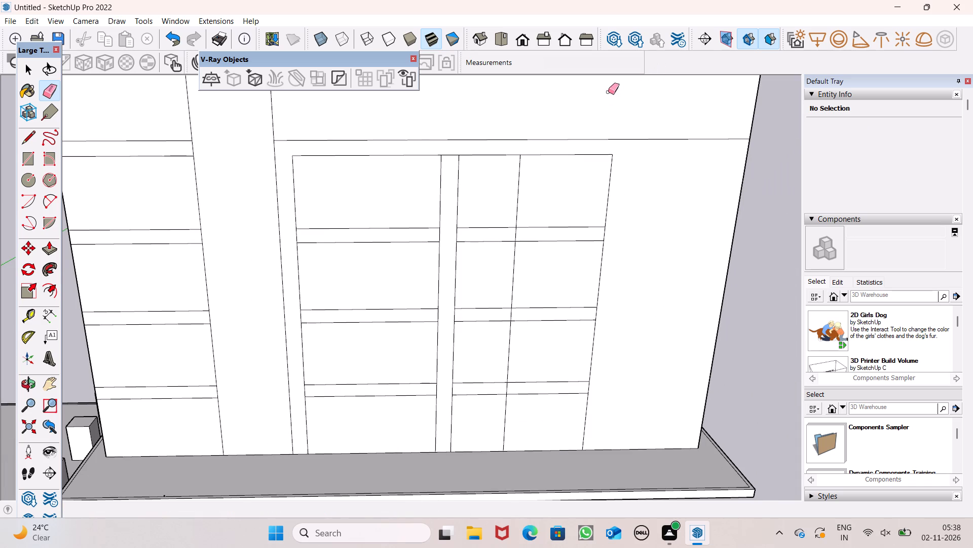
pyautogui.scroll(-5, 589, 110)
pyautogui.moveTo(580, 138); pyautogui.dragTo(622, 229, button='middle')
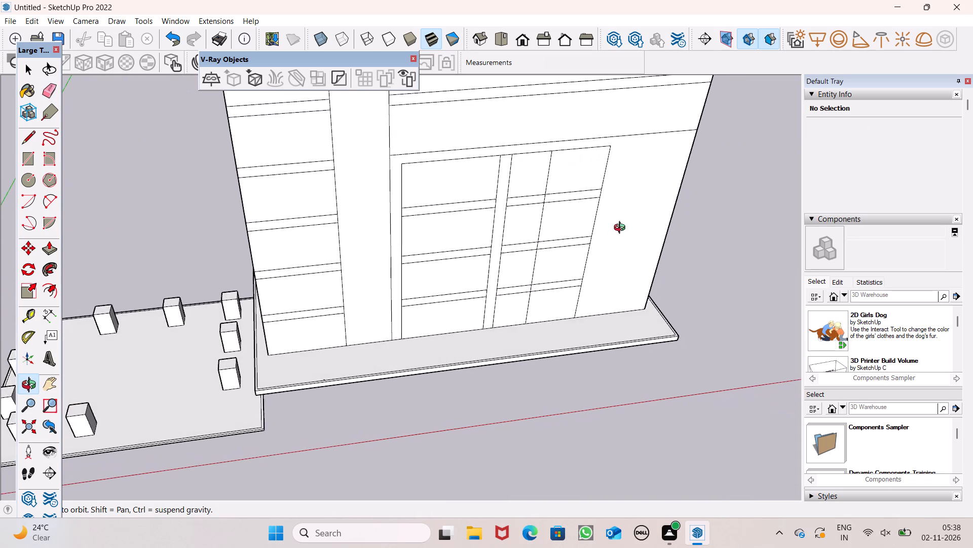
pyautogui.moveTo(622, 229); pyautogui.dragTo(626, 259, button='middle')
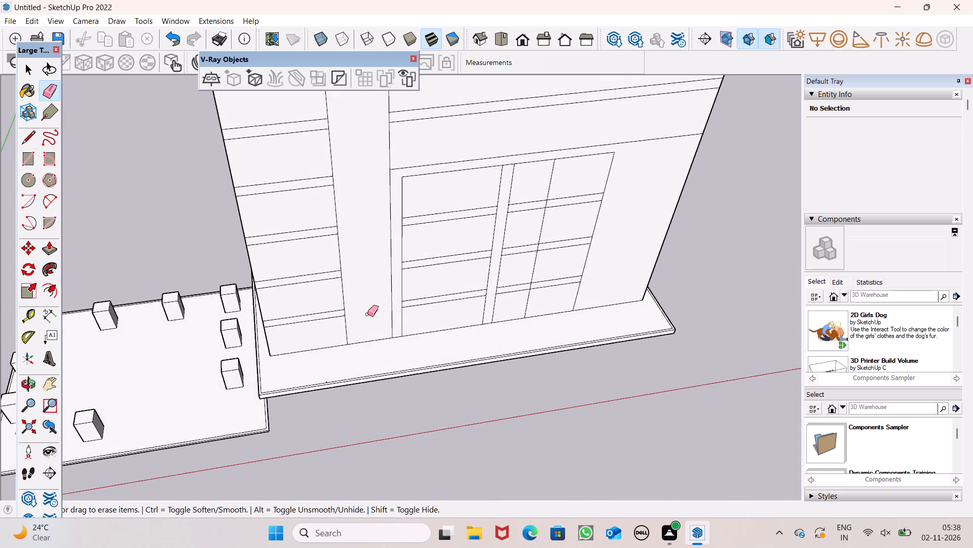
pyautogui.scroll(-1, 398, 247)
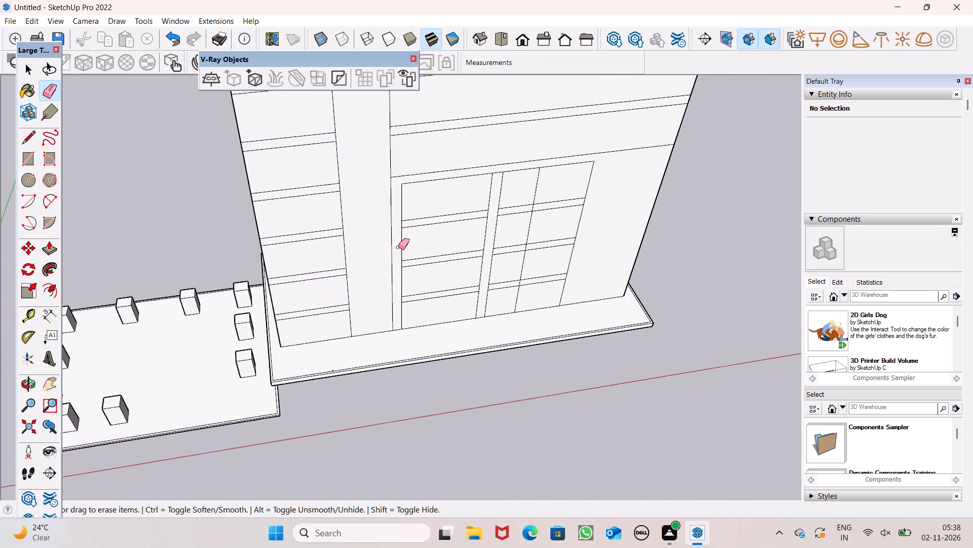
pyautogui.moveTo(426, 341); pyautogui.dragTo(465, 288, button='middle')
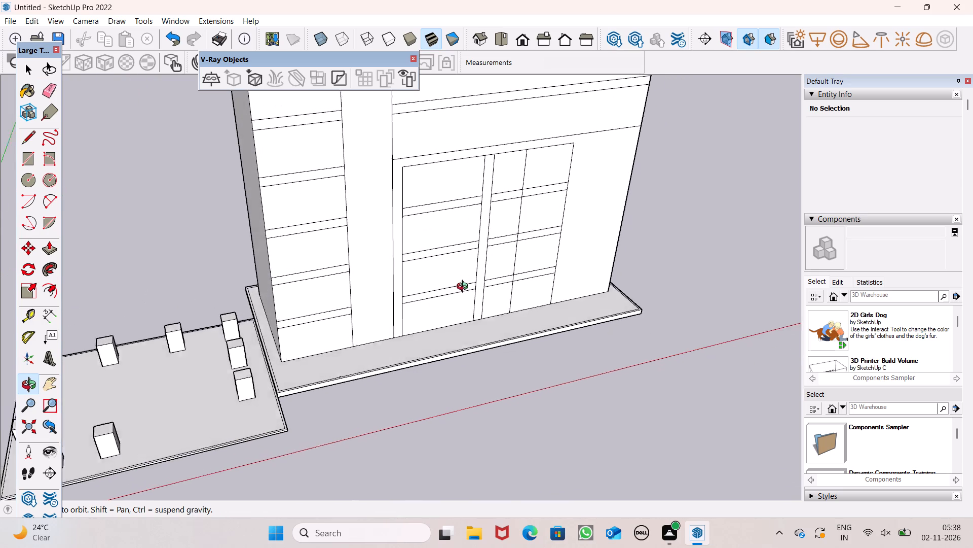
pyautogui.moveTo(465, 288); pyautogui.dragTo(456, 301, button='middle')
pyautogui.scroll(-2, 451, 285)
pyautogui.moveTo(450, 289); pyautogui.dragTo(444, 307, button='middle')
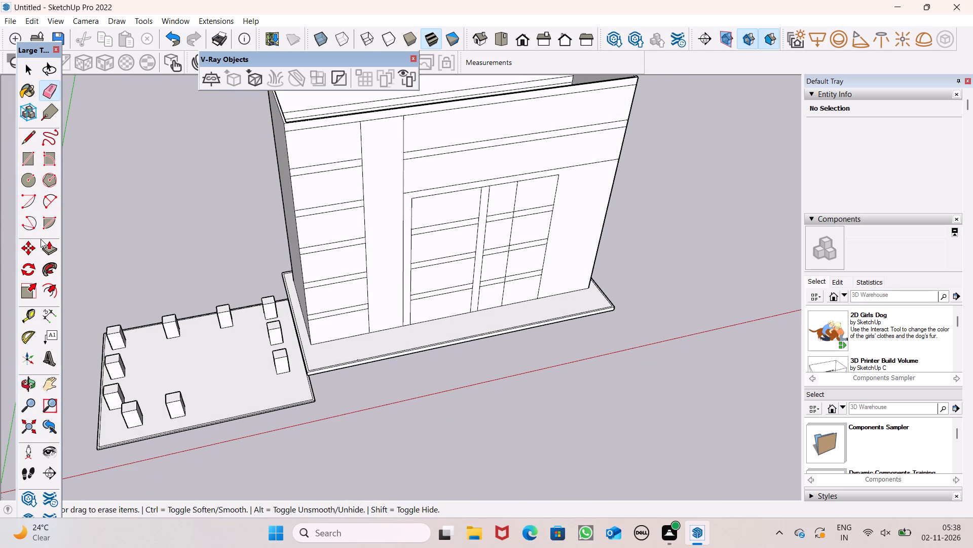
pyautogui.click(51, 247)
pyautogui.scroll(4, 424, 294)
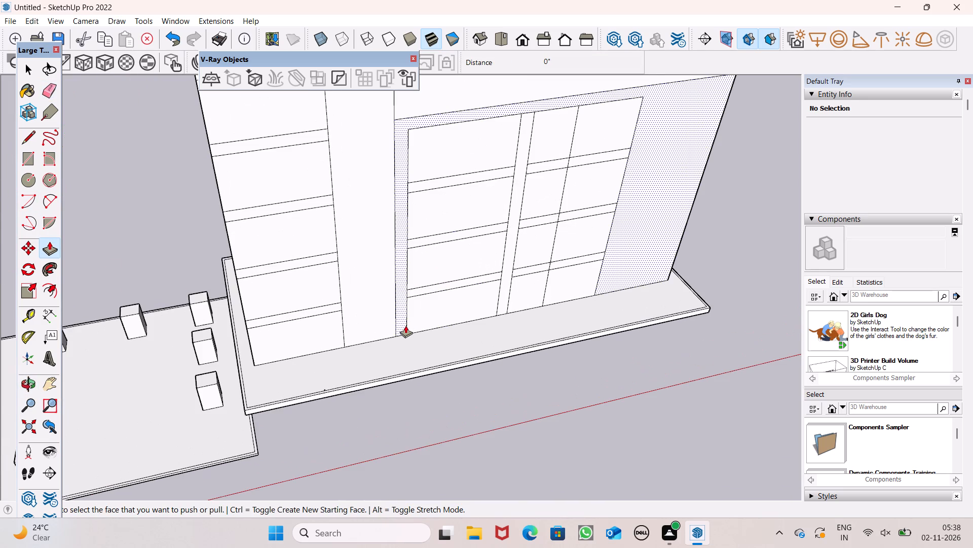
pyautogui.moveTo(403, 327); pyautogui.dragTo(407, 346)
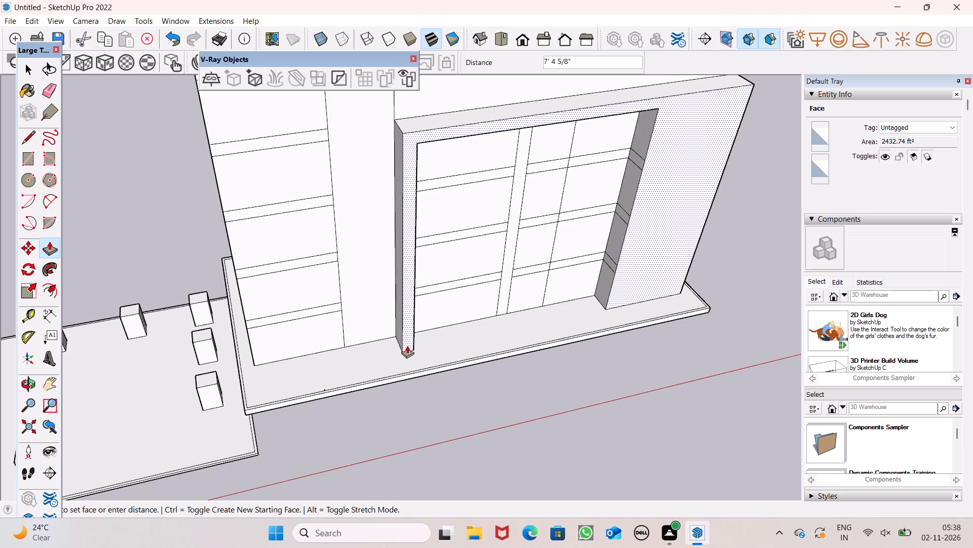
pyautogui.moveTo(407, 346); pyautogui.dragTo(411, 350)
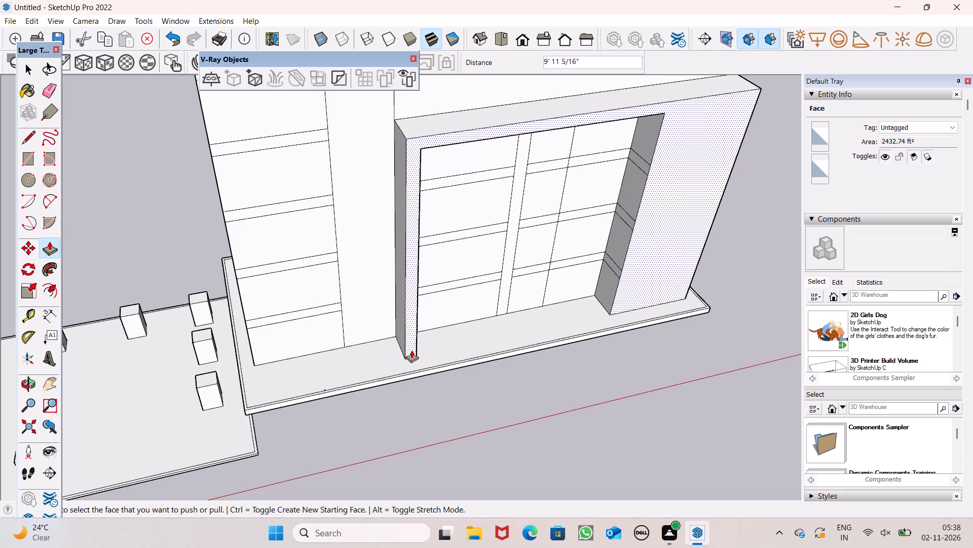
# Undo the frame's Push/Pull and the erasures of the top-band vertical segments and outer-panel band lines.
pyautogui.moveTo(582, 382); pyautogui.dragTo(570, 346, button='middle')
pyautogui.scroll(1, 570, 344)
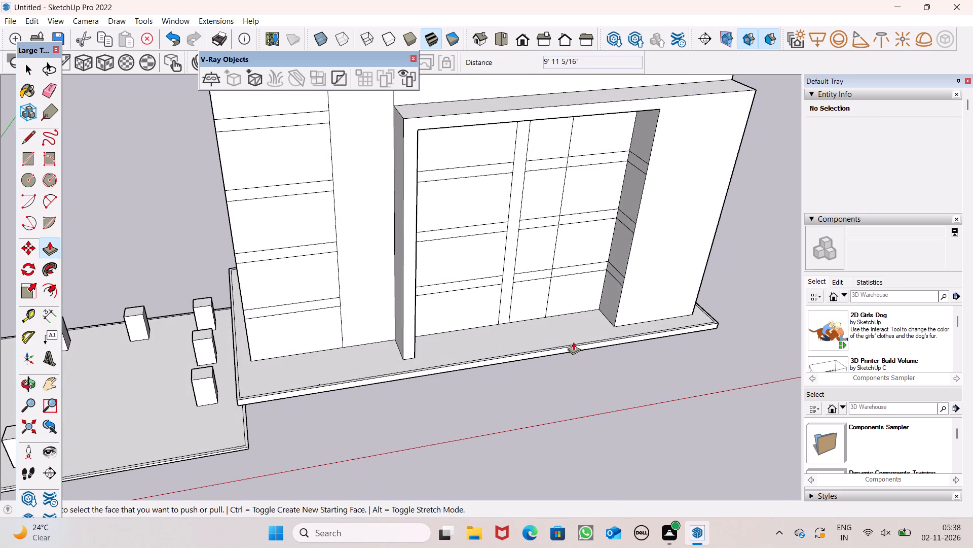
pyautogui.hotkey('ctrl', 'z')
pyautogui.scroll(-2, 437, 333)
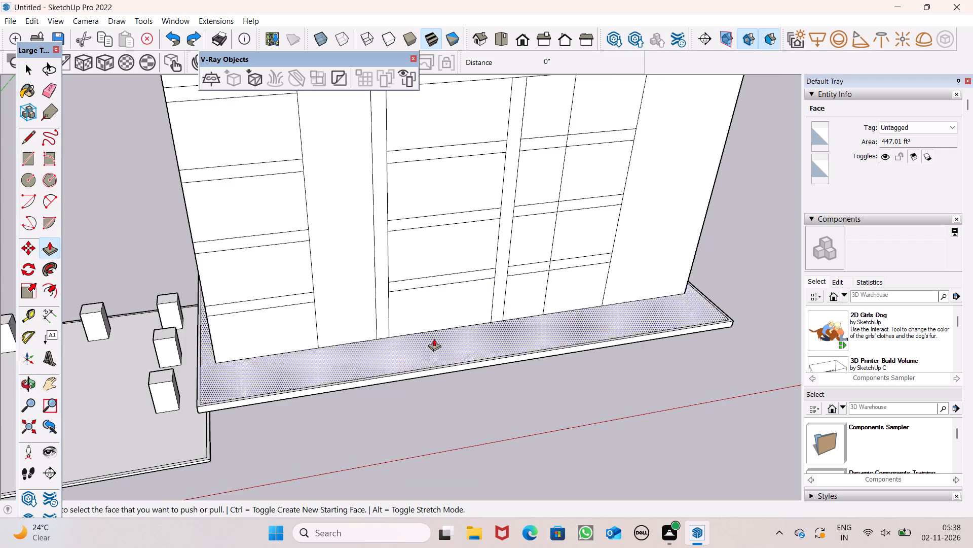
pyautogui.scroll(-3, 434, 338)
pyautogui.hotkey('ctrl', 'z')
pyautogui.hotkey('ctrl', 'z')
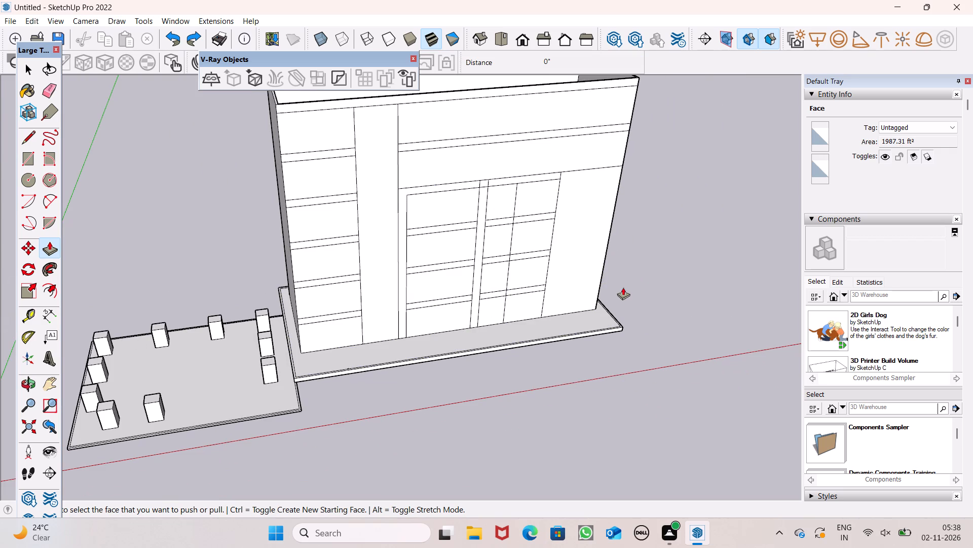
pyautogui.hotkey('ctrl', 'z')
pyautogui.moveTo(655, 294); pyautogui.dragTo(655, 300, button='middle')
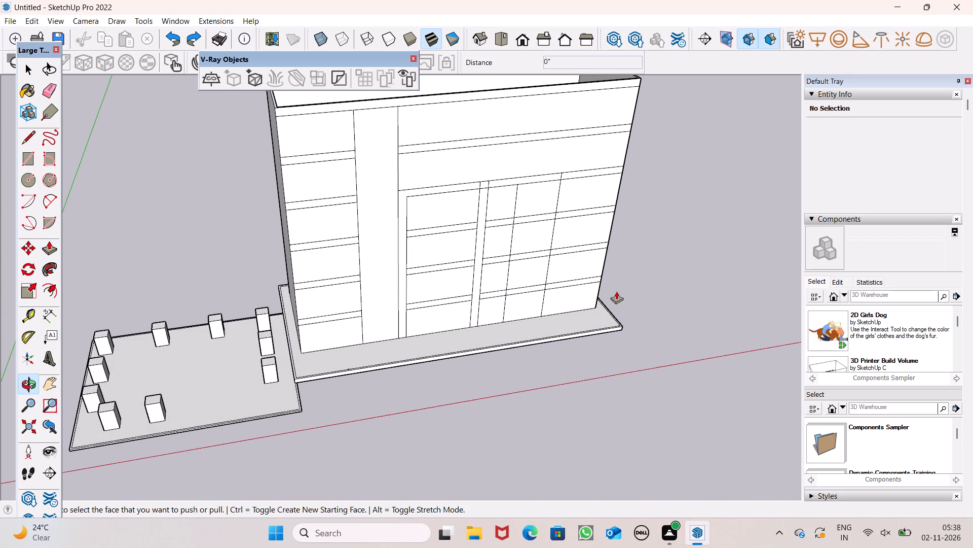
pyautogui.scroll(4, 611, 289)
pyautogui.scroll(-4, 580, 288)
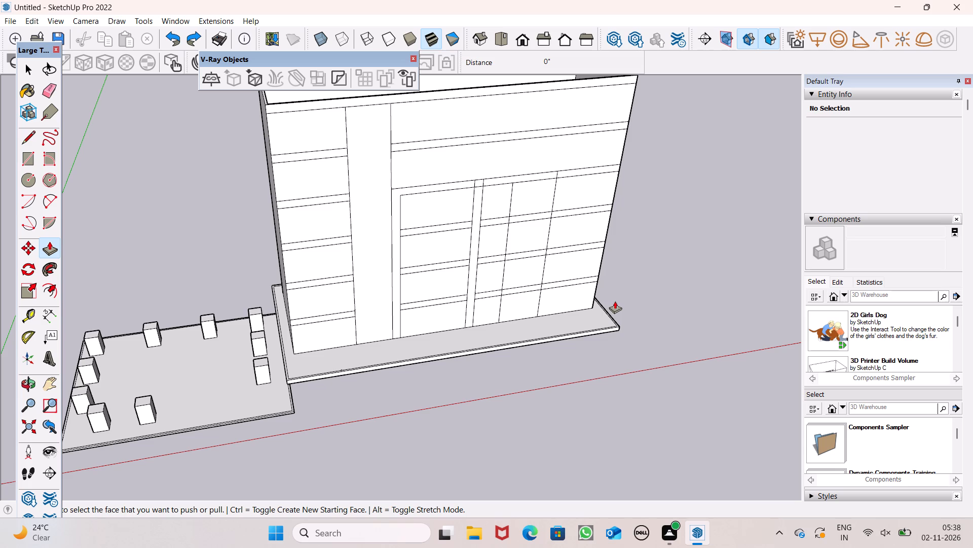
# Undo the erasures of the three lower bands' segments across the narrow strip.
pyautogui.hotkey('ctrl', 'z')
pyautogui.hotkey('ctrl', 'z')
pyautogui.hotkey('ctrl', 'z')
# Erase the line segments of the three lower bands where they cross the narrow vertical strip, working downward to the base.
pyautogui.moveTo(619, 291); pyautogui.dragTo(516, 218, button='middle')
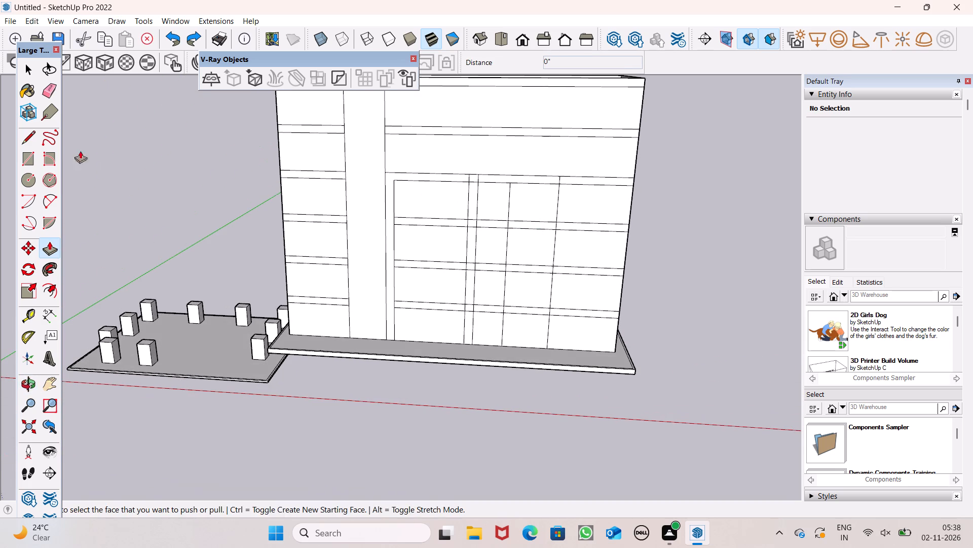
pyautogui.click(44, 89)
pyautogui.moveTo(232, 161); pyautogui.dragTo(265, 168, button='middle')
pyautogui.scroll(4, 438, 169)
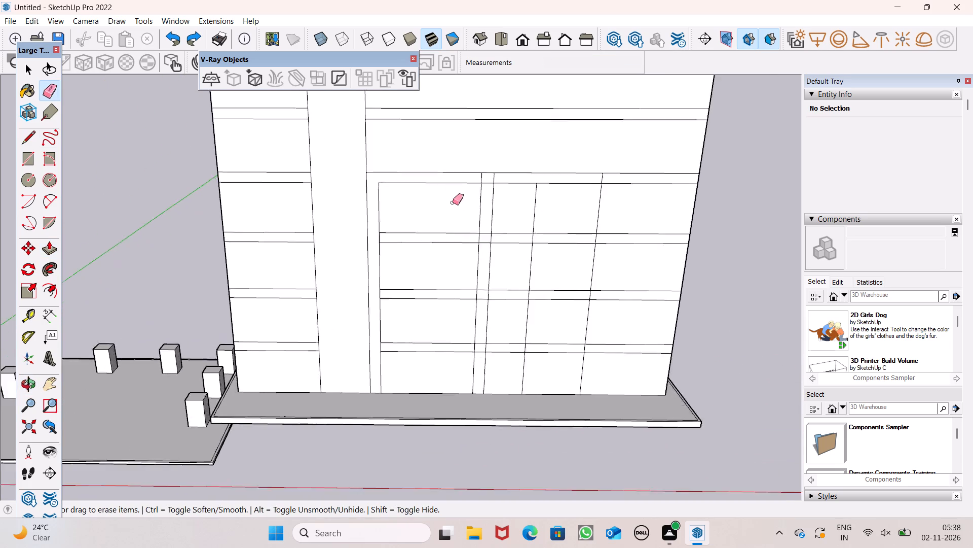
pyautogui.scroll(2, 453, 202)
pyautogui.scroll(5, 504, 254)
pyautogui.moveTo(491, 233); pyautogui.dragTo(485, 294)
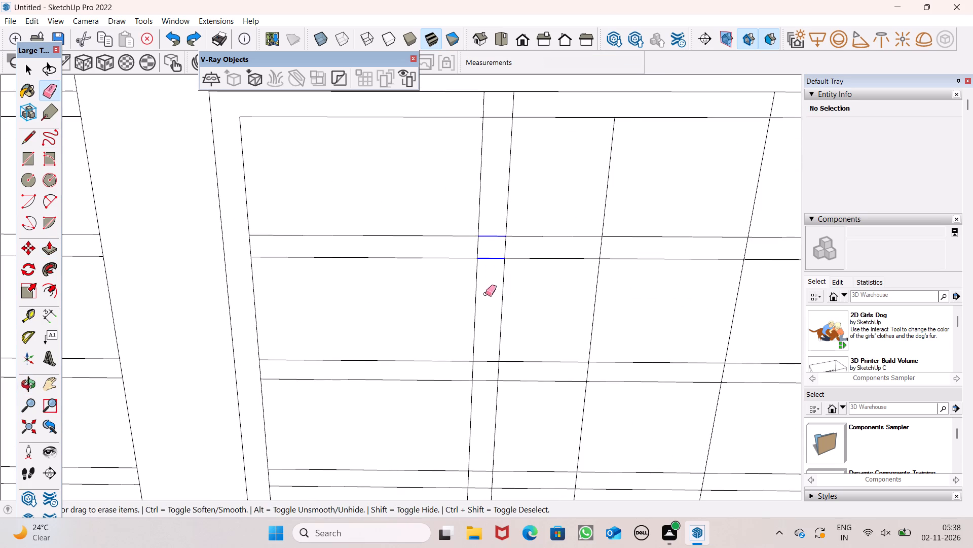
pyautogui.moveTo(485, 294); pyautogui.dragTo(488, 382)
pyautogui.scroll(-7, 479, 200)
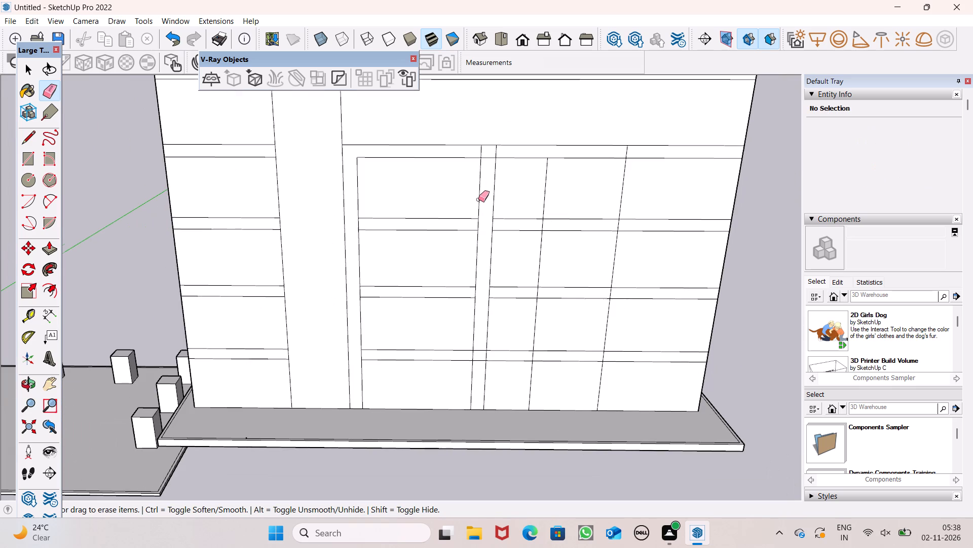
pyautogui.scroll(4, 514, 339)
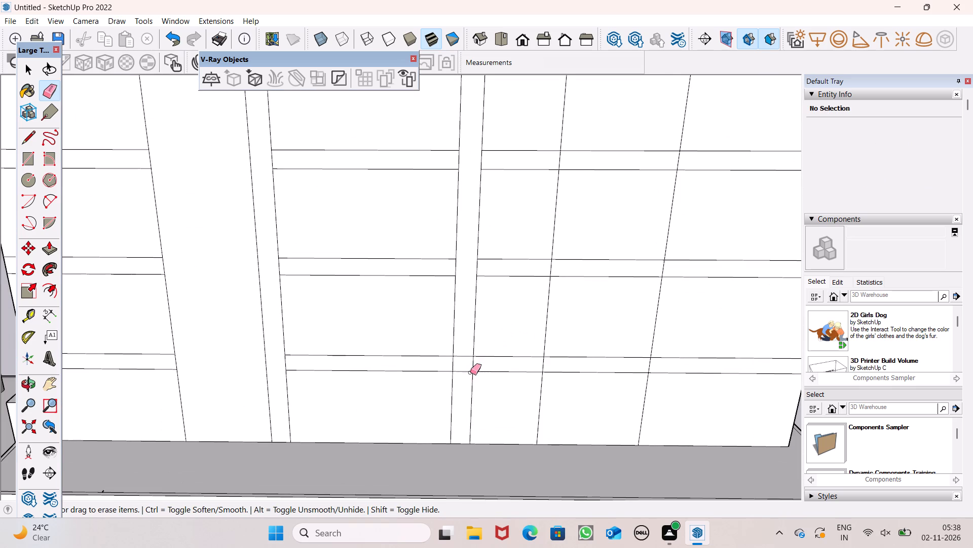
pyautogui.scroll(4, 461, 392)
pyautogui.moveTo(466, 331); pyautogui.dragTo(466, 370)
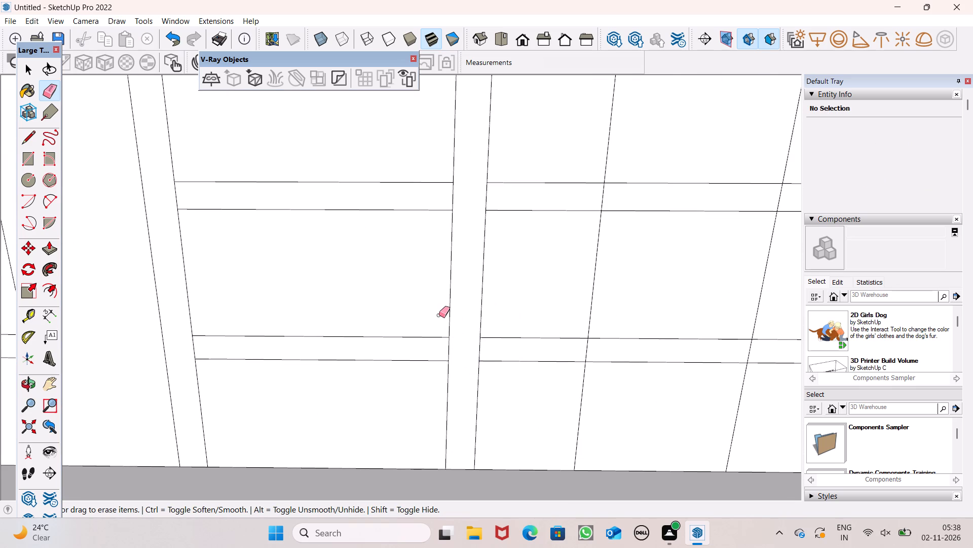
# Erase the six line segments of the three lower bands between the last vertical division and the facade's outer edge.
pyautogui.scroll(-19, 439, 315)
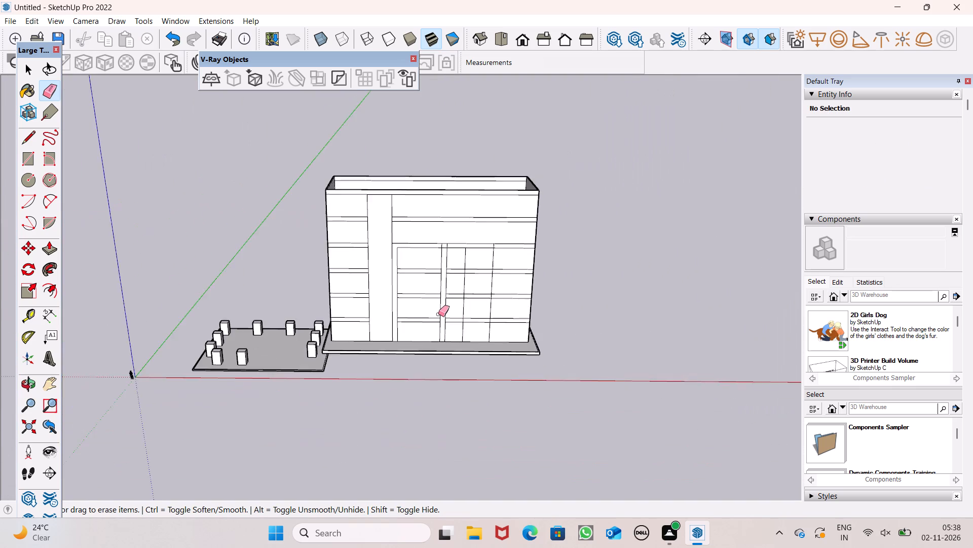
pyautogui.scroll(6, 501, 310)
pyautogui.moveTo(527, 233); pyautogui.dragTo(526, 280)
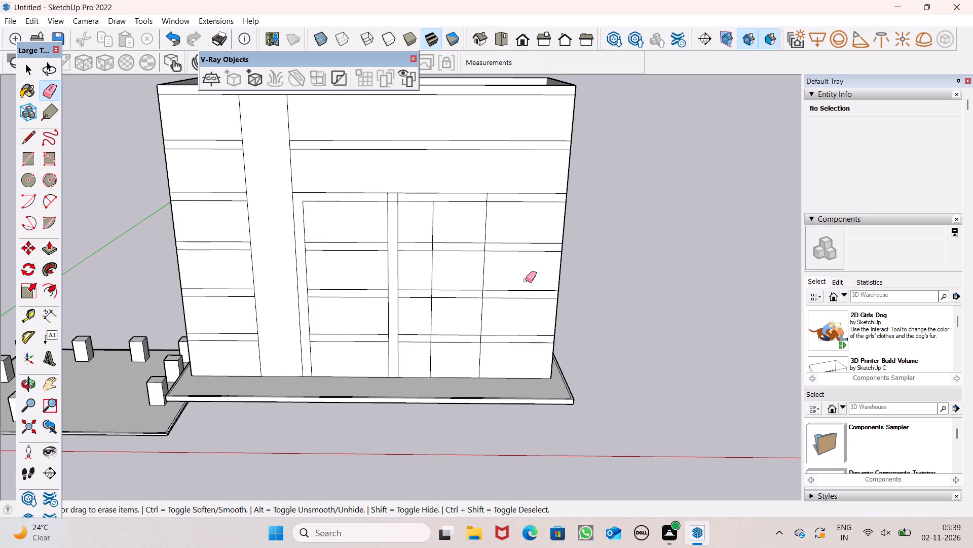
pyautogui.moveTo(526, 280); pyautogui.dragTo(516, 347)
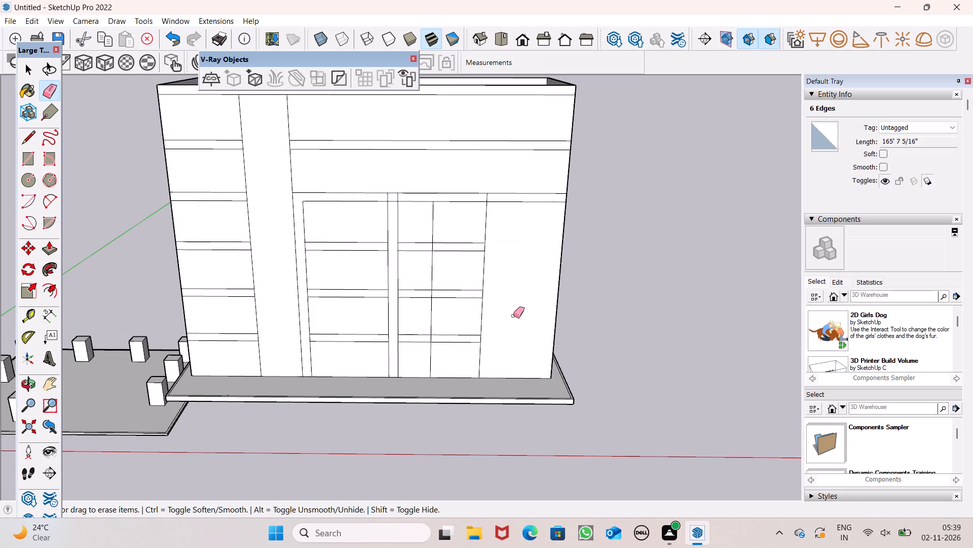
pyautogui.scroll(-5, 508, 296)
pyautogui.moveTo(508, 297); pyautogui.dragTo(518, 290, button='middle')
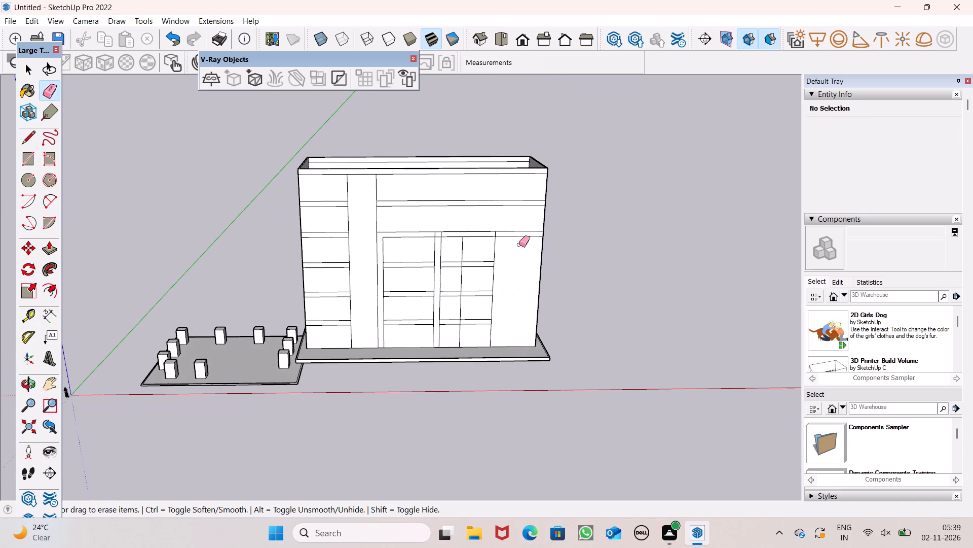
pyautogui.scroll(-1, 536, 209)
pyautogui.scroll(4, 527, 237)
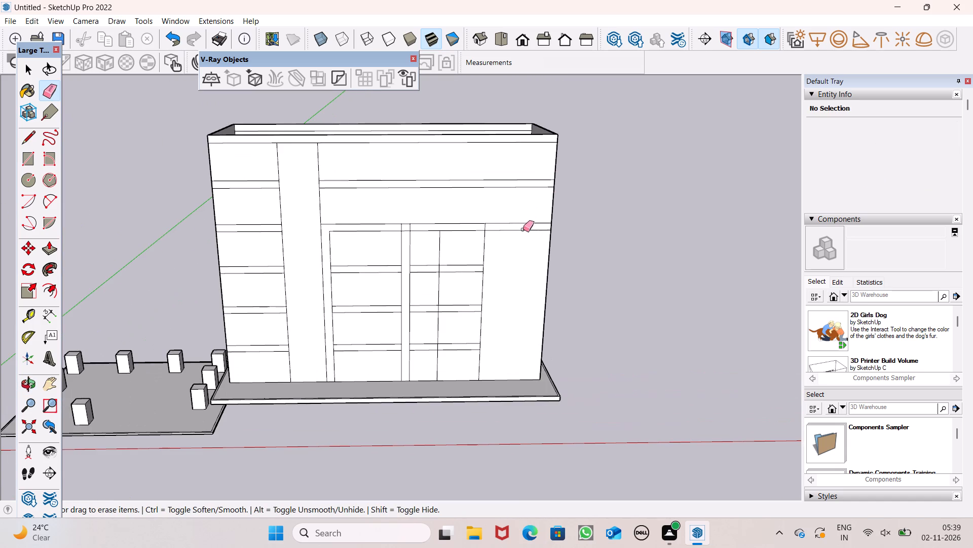
# Erase the top band's lower line across the outer panel and the short vertical segments crossing that band, leaving one continuous frame face.
pyautogui.click(522, 230)
pyautogui.scroll(-5, 522, 271)
pyautogui.moveTo(517, 315); pyautogui.dragTo(545, 386, button='middle')
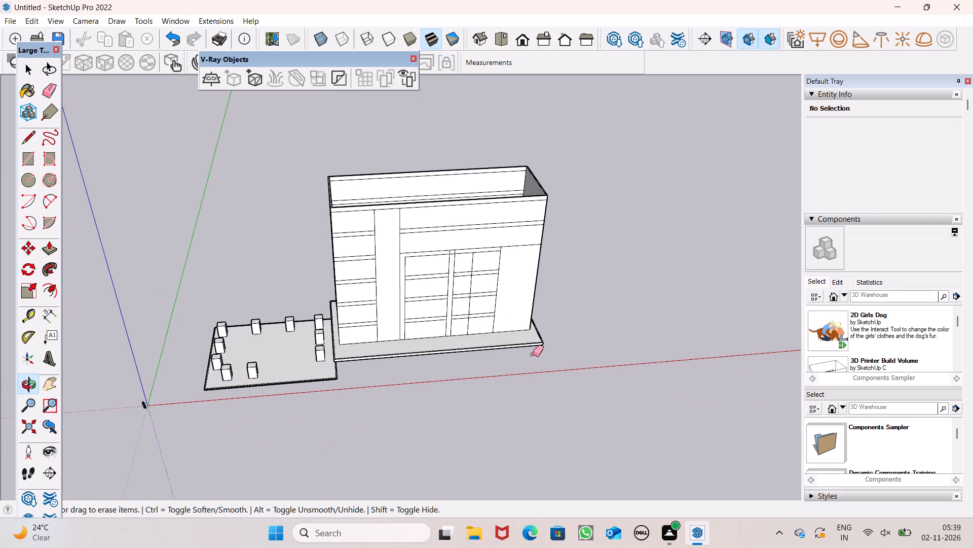
pyautogui.scroll(8, 475, 295)
pyautogui.scroll(6, 442, 192)
pyautogui.moveTo(405, 217); pyautogui.dragTo(434, 210)
pyautogui.moveTo(626, 198); pyautogui.dragTo(638, 199)
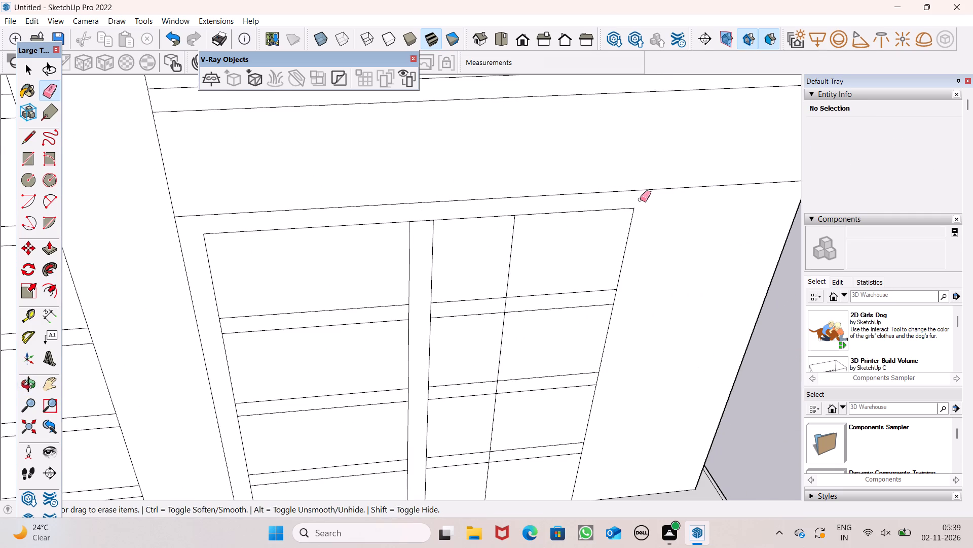
pyautogui.press('space')
pyautogui.scroll(-6, 639, 199)
pyautogui.scroll(-4, 595, 186)
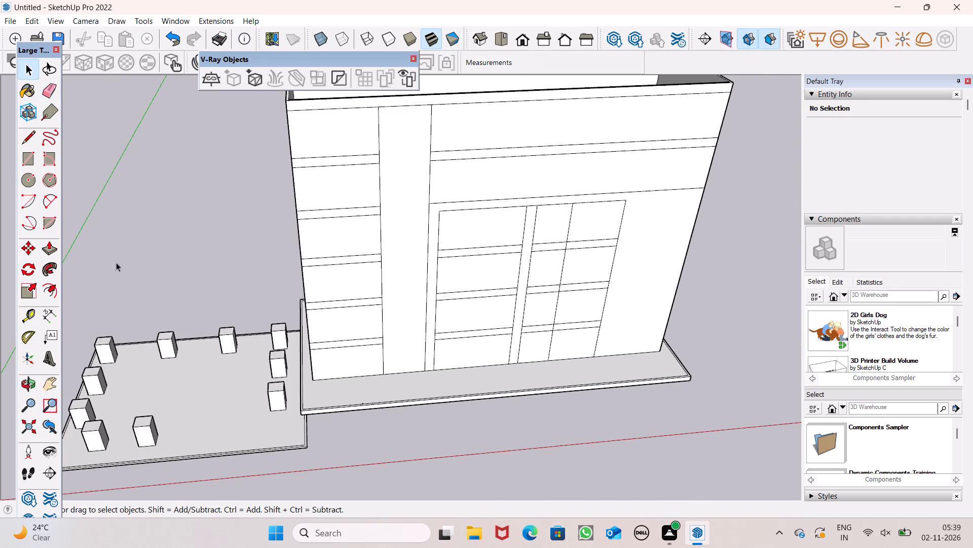
# Push/Pull the frame face formed by the side strip, top band and outer panel outward about 10' 9 9/16".
pyautogui.click(54, 249)
pyautogui.moveTo(442, 296); pyautogui.dragTo(463, 331, button='middle')
pyautogui.scroll(5, 458, 352)
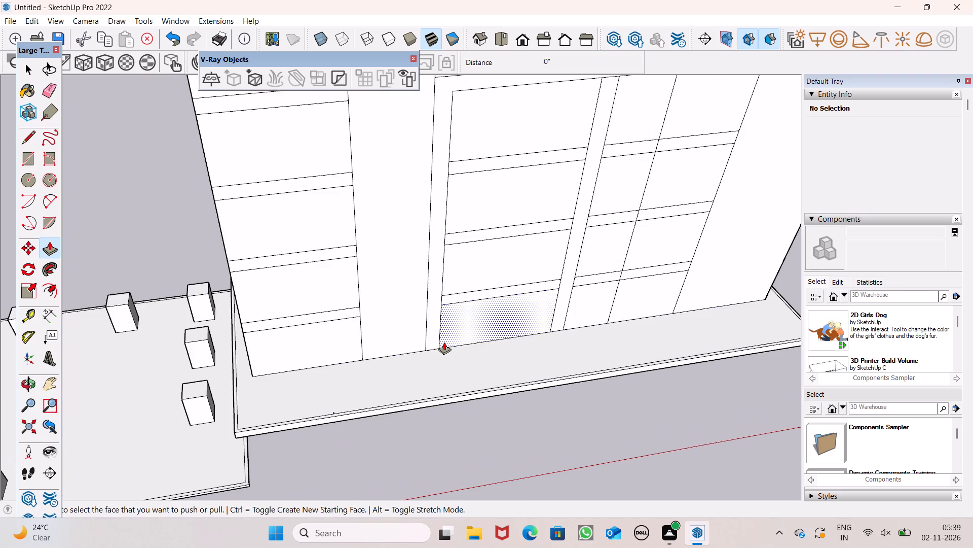
pyautogui.moveTo(434, 342); pyautogui.dragTo(435, 367)
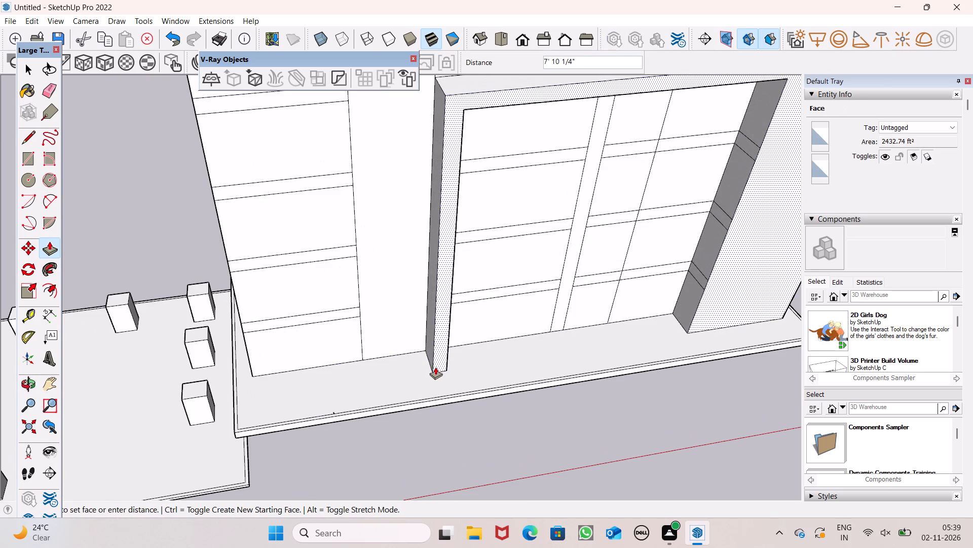
pyautogui.moveTo(435, 367); pyautogui.dragTo(437, 371)
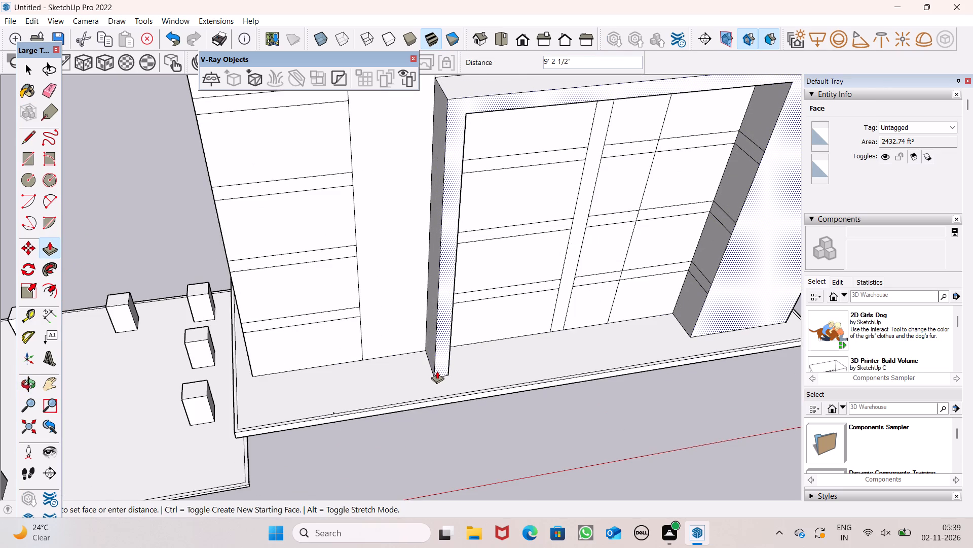
pyautogui.moveTo(437, 371); pyautogui.dragTo(438, 376)
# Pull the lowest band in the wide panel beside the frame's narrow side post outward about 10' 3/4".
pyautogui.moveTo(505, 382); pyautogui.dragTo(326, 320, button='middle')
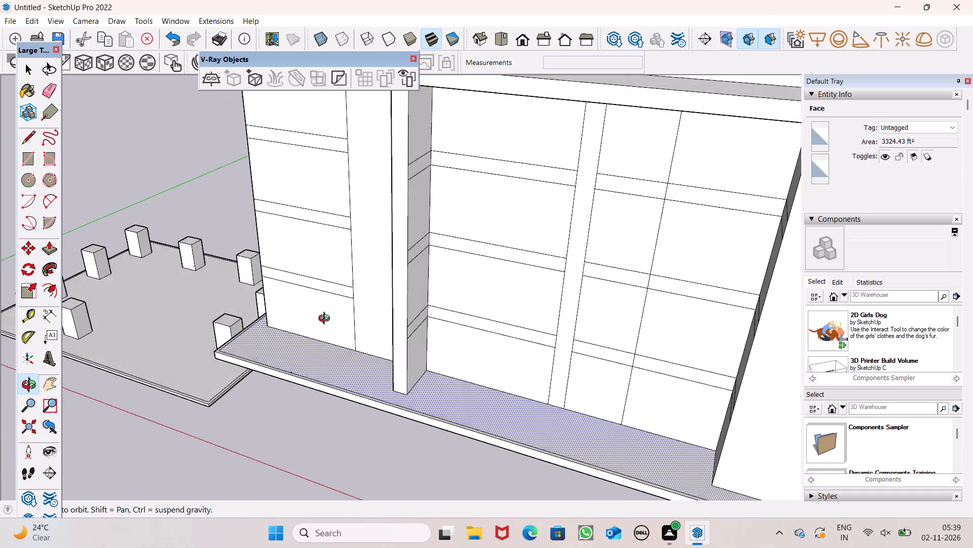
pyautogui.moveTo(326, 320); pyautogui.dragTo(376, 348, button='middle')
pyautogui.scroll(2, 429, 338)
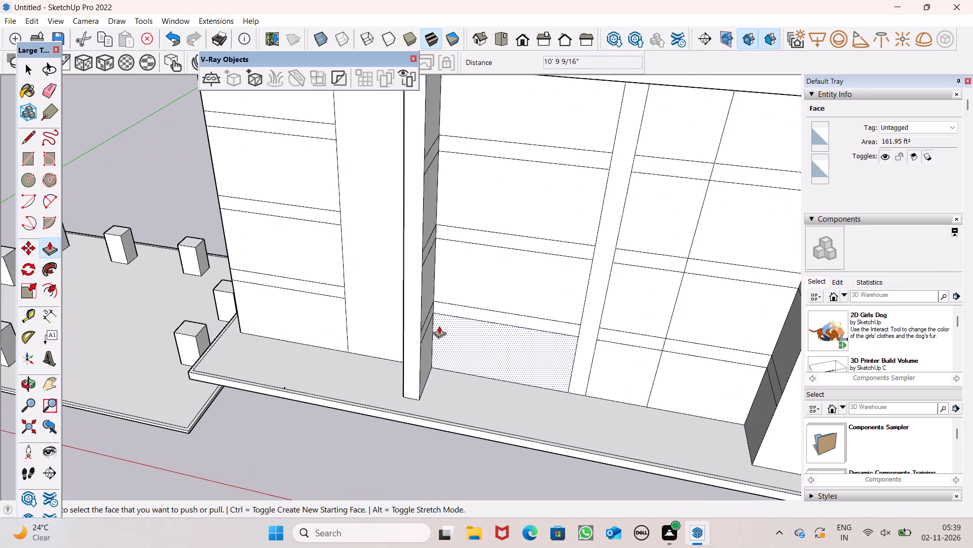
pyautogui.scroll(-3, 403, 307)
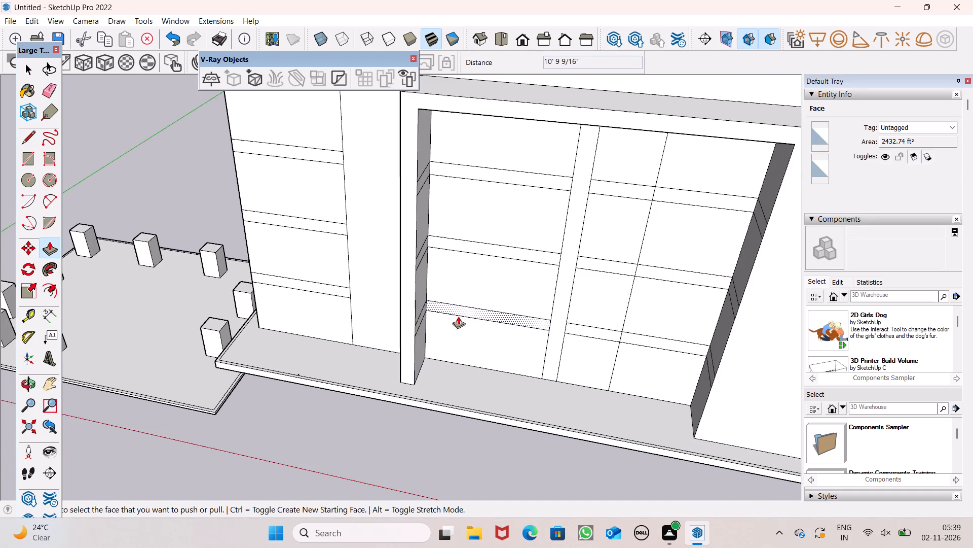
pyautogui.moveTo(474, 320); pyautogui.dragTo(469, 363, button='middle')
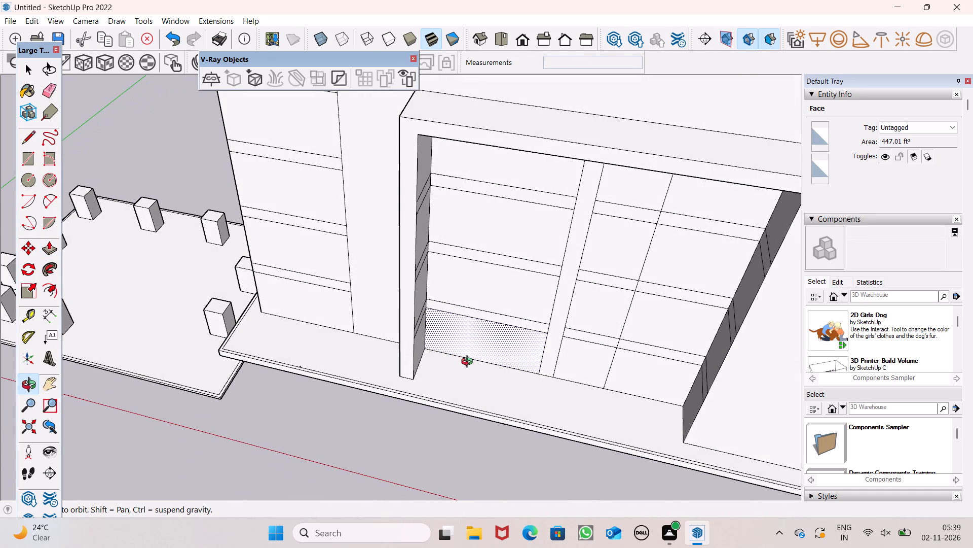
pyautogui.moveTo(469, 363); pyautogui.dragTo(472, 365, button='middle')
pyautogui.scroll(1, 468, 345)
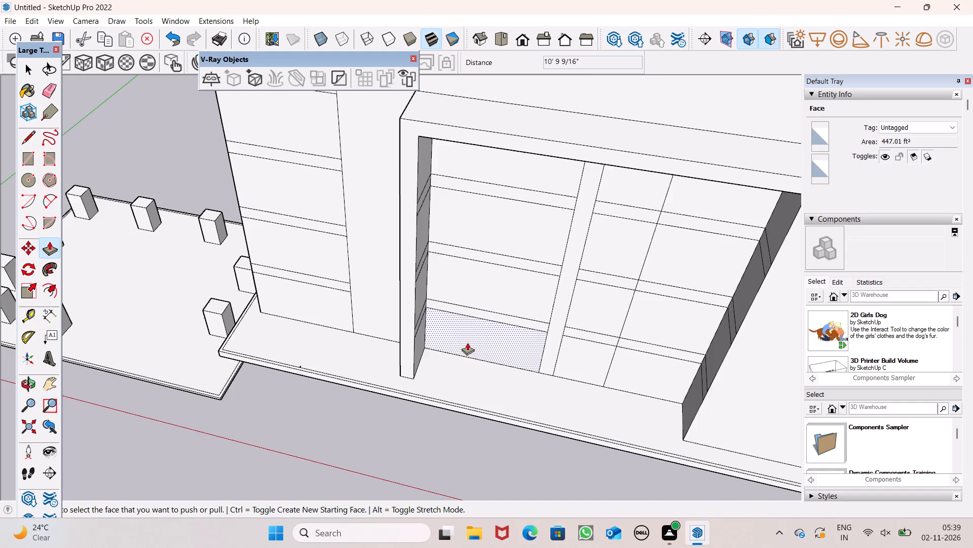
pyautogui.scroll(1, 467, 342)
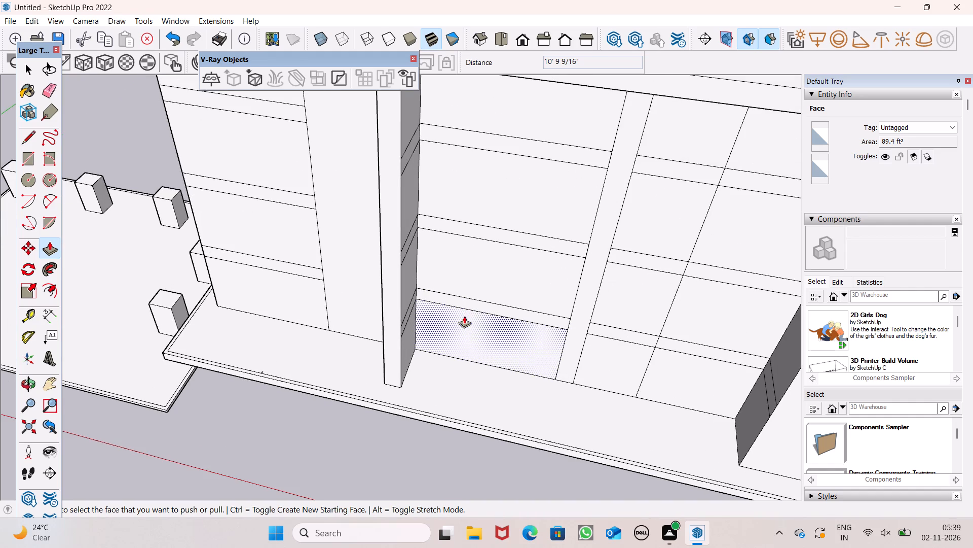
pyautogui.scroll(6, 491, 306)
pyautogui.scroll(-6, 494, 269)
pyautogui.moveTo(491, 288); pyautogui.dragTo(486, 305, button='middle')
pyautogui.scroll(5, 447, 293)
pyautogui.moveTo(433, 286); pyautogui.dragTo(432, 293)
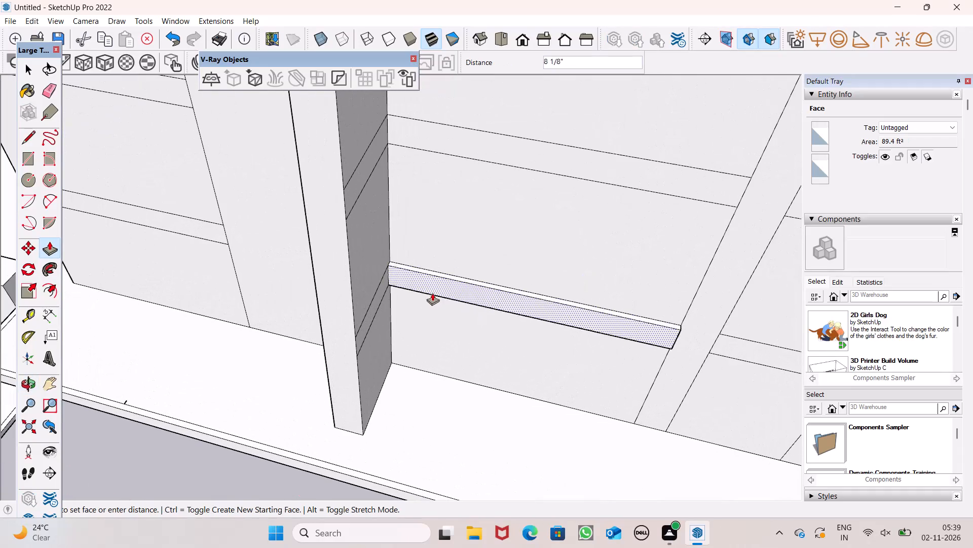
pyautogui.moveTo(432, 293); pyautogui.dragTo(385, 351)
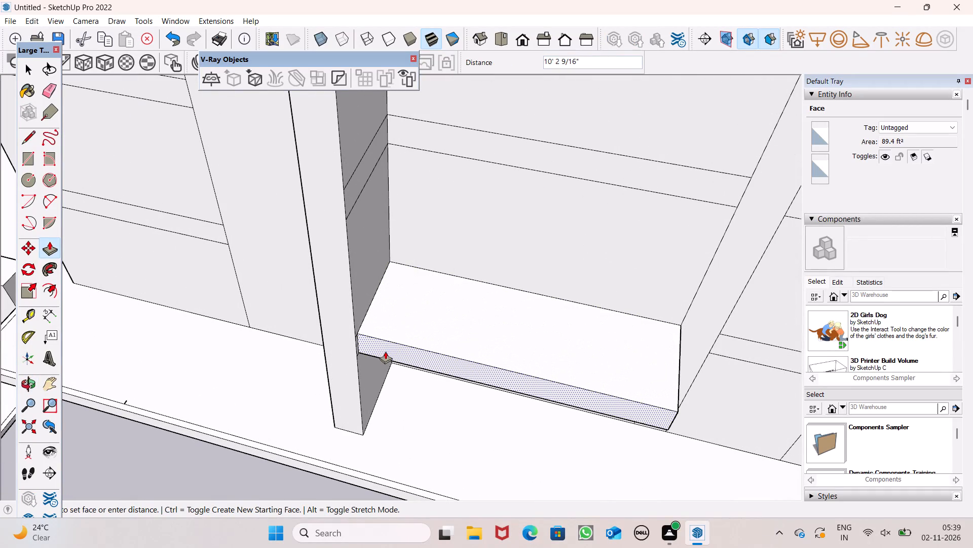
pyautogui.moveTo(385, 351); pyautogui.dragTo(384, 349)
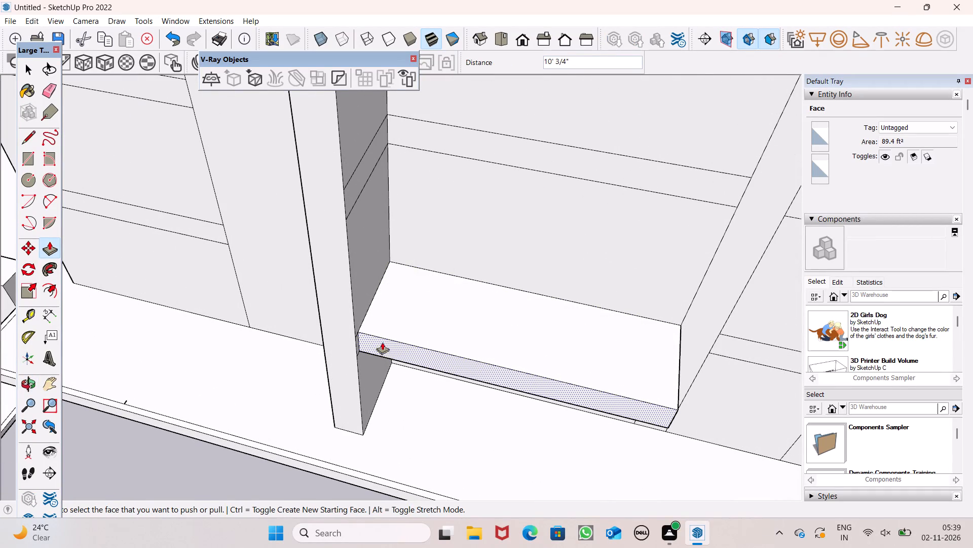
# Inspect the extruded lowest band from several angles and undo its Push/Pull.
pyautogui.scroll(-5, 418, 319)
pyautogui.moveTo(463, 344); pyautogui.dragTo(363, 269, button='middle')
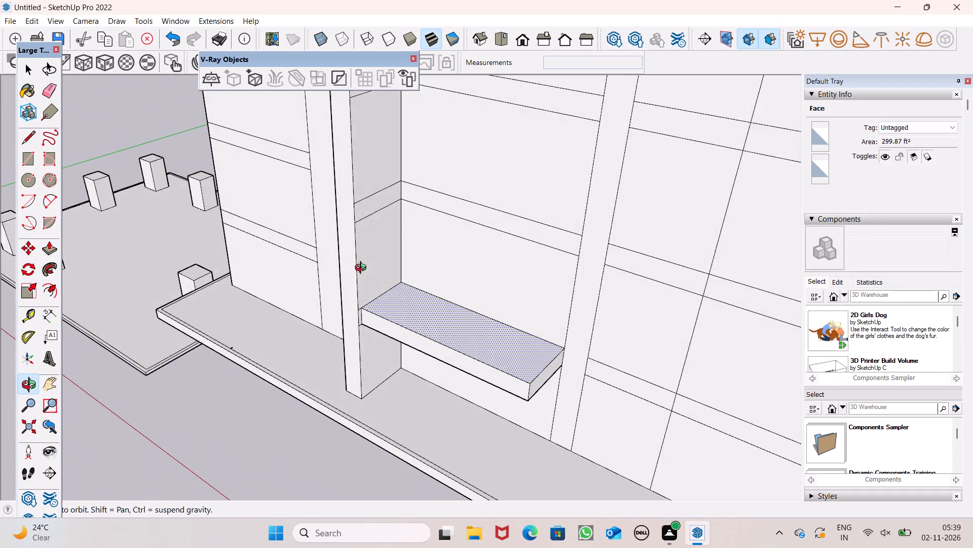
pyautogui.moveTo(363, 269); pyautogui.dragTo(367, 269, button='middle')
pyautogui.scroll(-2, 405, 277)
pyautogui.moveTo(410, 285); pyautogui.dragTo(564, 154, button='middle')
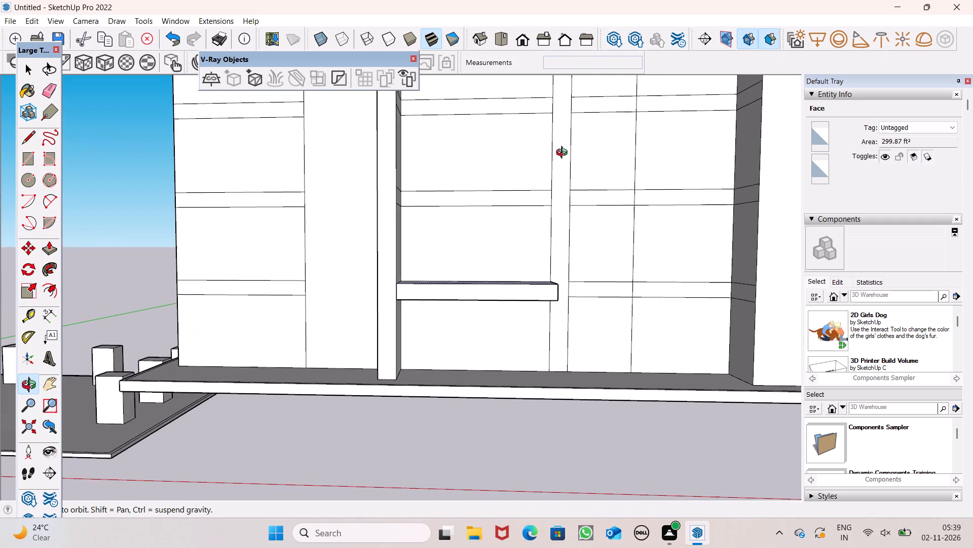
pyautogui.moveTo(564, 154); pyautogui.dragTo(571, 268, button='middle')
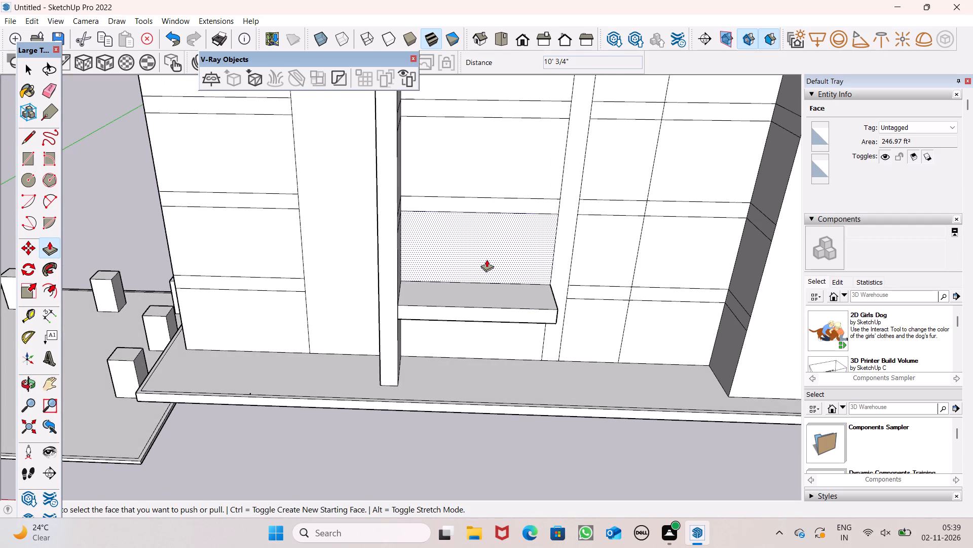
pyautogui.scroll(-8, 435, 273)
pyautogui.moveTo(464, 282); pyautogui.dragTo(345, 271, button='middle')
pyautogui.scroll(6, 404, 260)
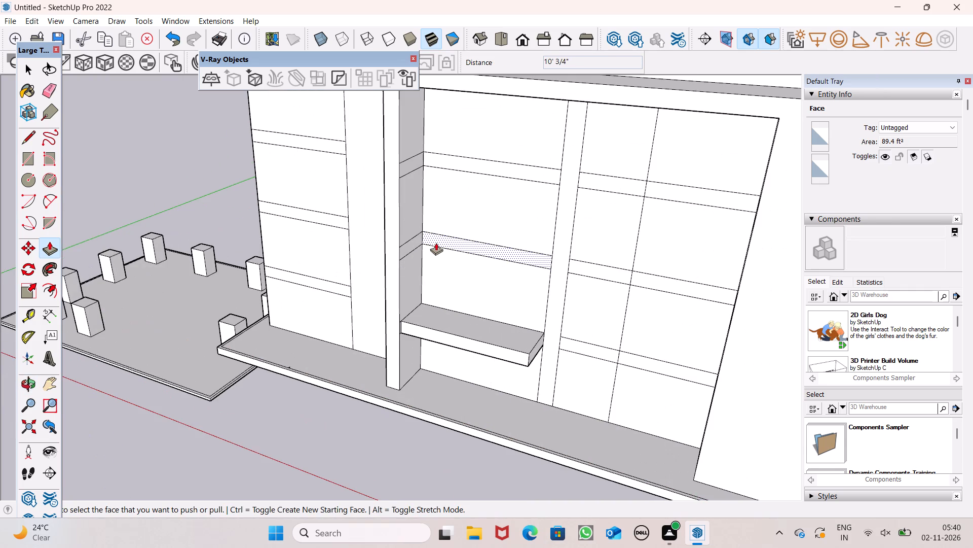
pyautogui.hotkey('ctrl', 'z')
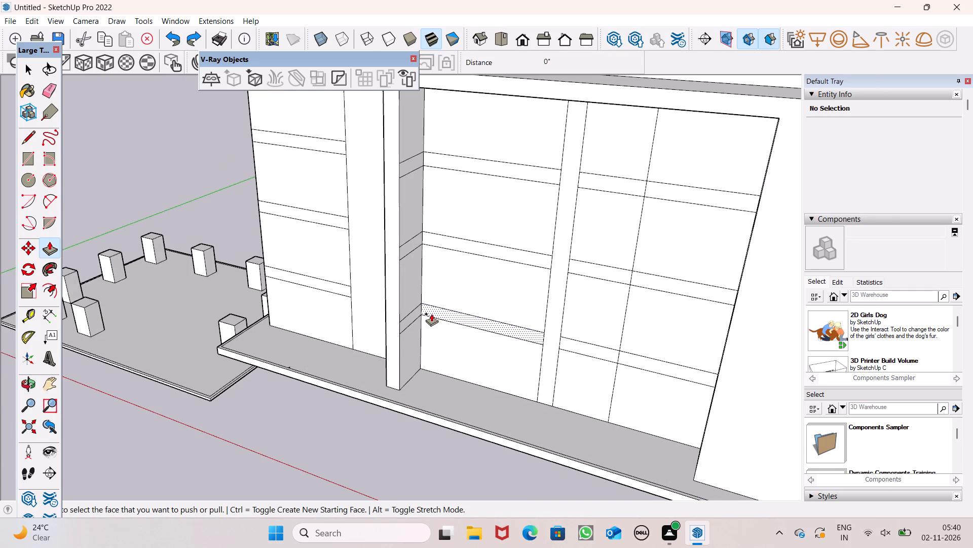
# Push/Pull the wide panel's lowest band outward about 9' 2 1/16" as a shelf, using a new starting face.
pyautogui.scroll(9, 418, 315)
pyautogui.scroll(-8, 416, 318)
pyautogui.moveTo(430, 370); pyautogui.dragTo(397, 362, button='middle')
pyautogui.scroll(1, 398, 367)
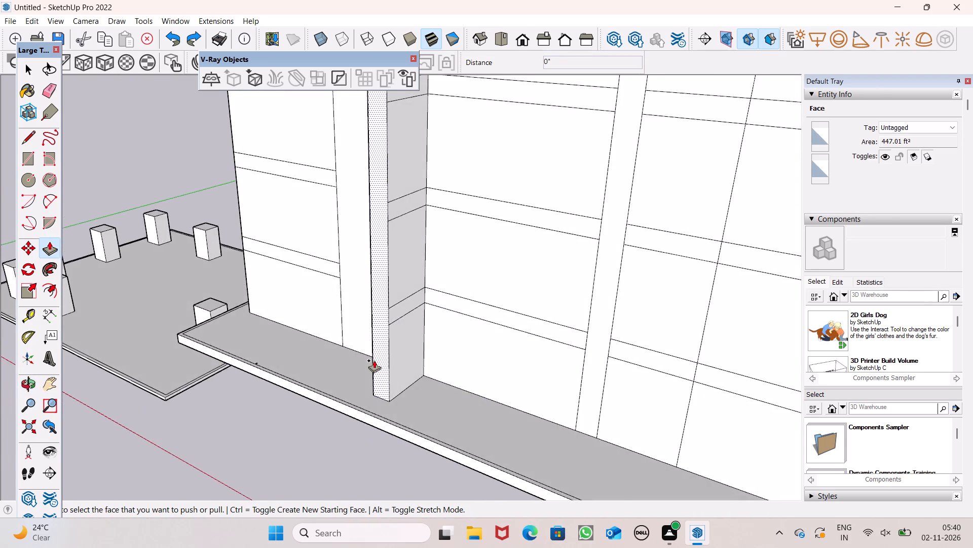
pyautogui.scroll(8, 374, 360)
pyautogui.scroll(2, 431, 310)
pyautogui.moveTo(526, 190); pyautogui.dragTo(525, 195)
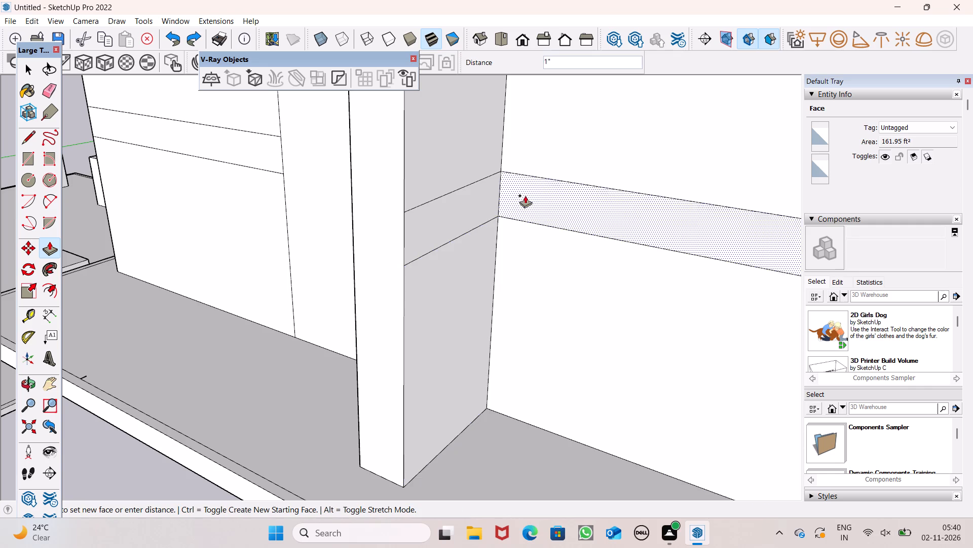
pyautogui.moveTo(525, 195); pyautogui.dragTo(457, 253)
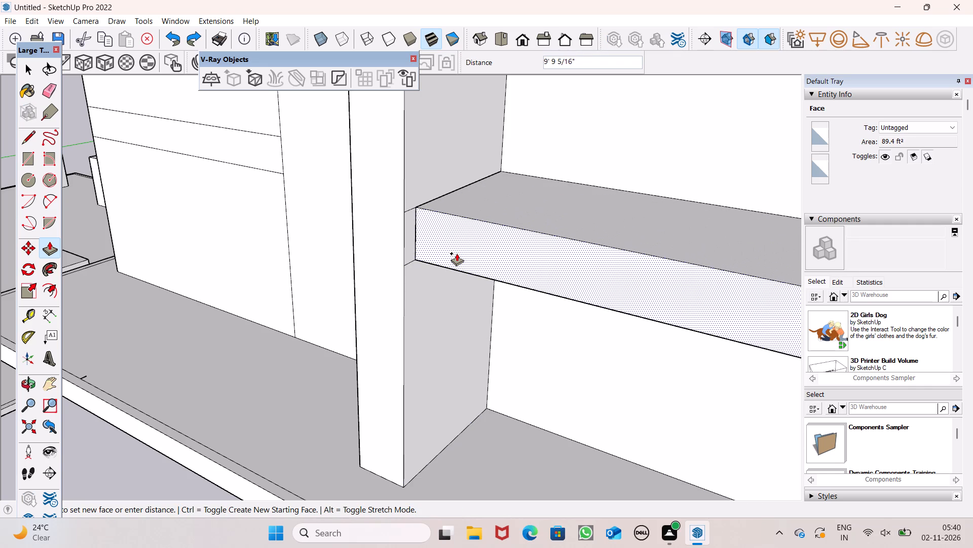
pyautogui.moveTo(457, 253); pyautogui.dragTo(462, 249)
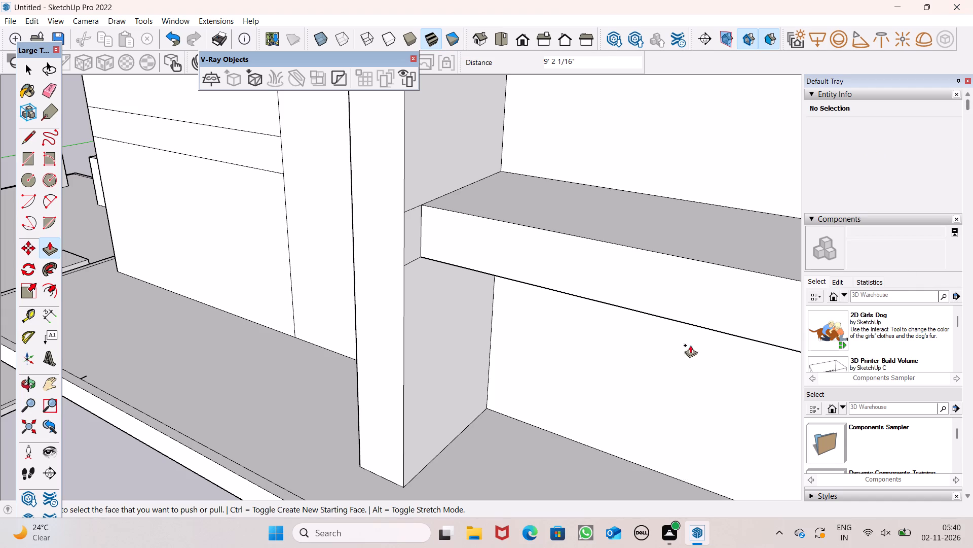
# Push/Pull the wide panel's middle band outward 9' 2 1/16" with a new starting face, matching the lowest shelf.
pyautogui.scroll(-6, 507, 213)
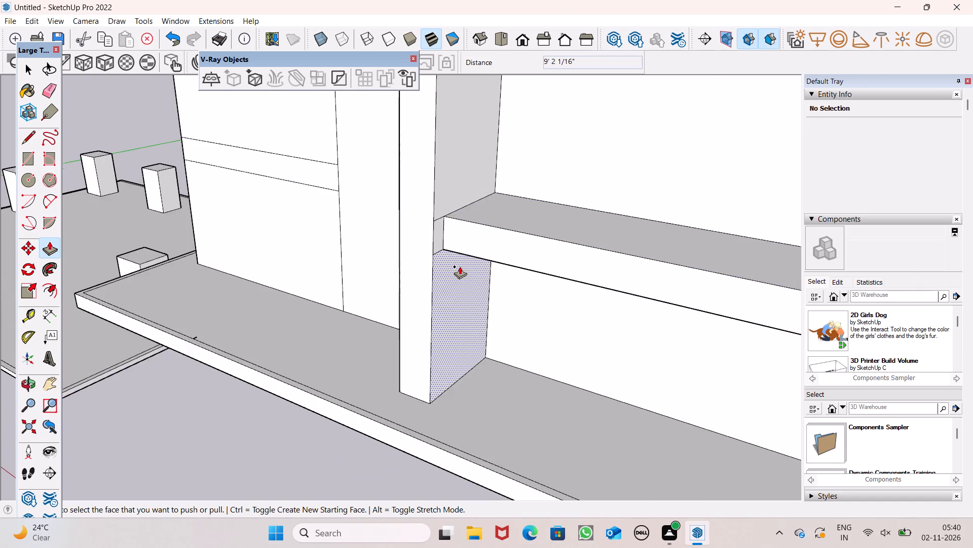
pyautogui.scroll(-3, 460, 266)
pyautogui.moveTo(493, 267); pyautogui.dragTo(508, 369, button='middle')
pyautogui.scroll(-3, 437, 313)
pyautogui.scroll(2, 562, 267)
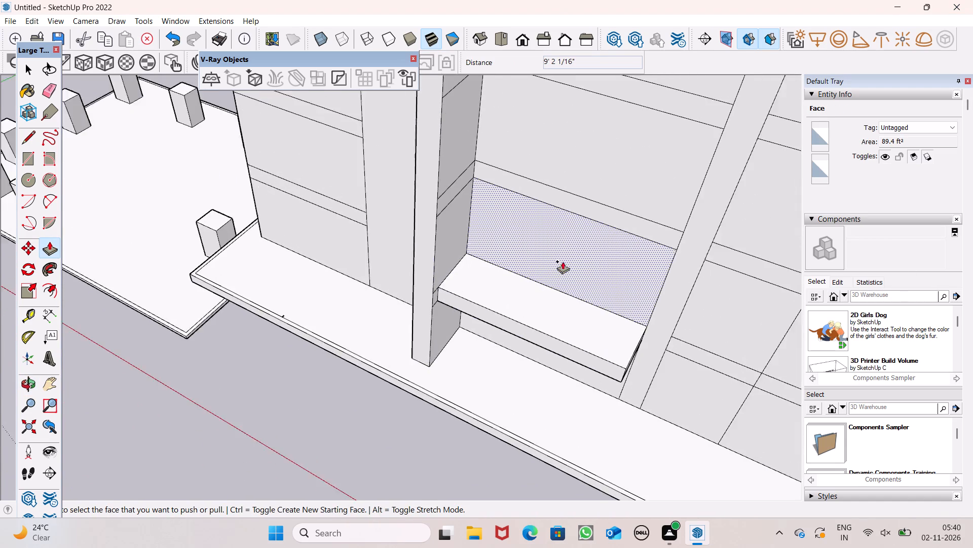
pyautogui.scroll(3, 563, 261)
pyautogui.moveTo(489, 140); pyautogui.dragTo(513, 316)
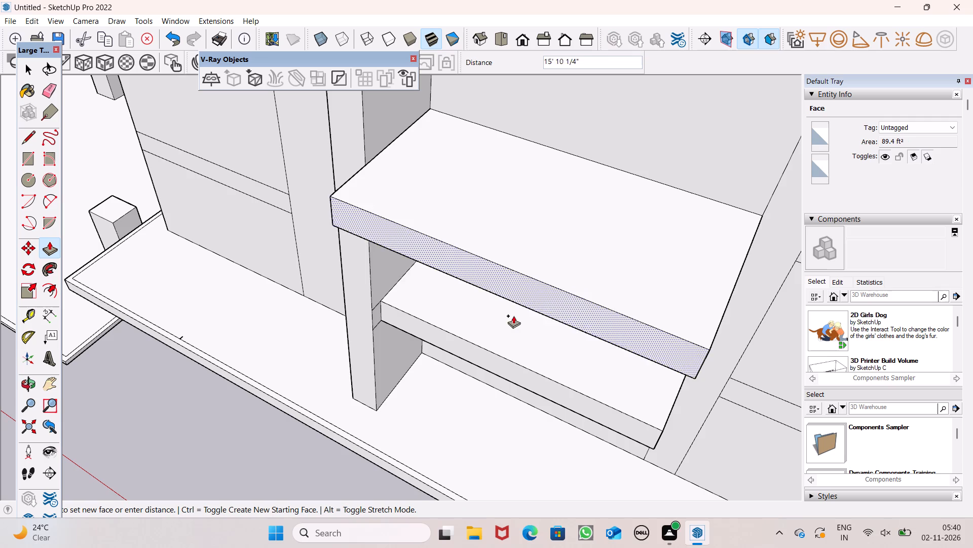
pyautogui.moveTo(513, 316); pyautogui.dragTo(510, 359)
# Push/Pull the wide panel's upper band outward 9' 2 1/16" with a new starting face, matching the two shelves below.
pyautogui.scroll(-7, 498, 284)
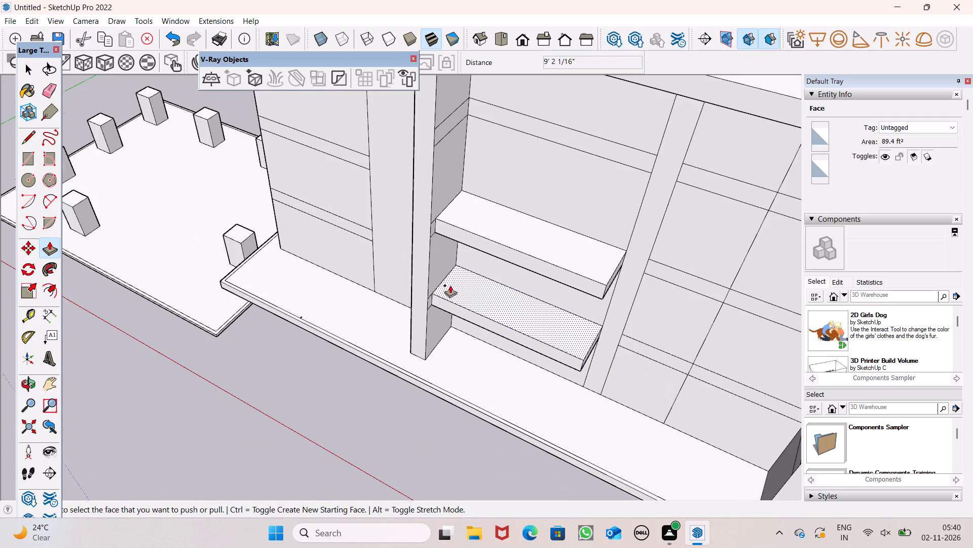
pyautogui.scroll(-3, 447, 290)
pyautogui.scroll(7, 470, 191)
pyautogui.moveTo(495, 175); pyautogui.dragTo(547, 357)
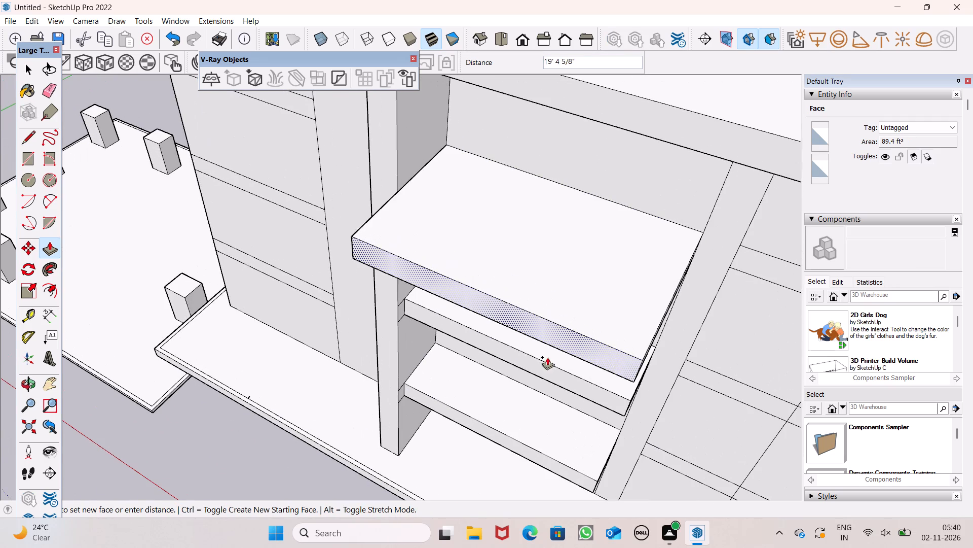
pyautogui.moveTo(547, 357); pyautogui.dragTo(553, 365)
# Examine the three shelves and the remaining divided panels inside the projecting frame from several angles.
pyautogui.scroll(-7, 503, 271)
pyautogui.moveTo(520, 286); pyautogui.dragTo(585, 131, button='middle')
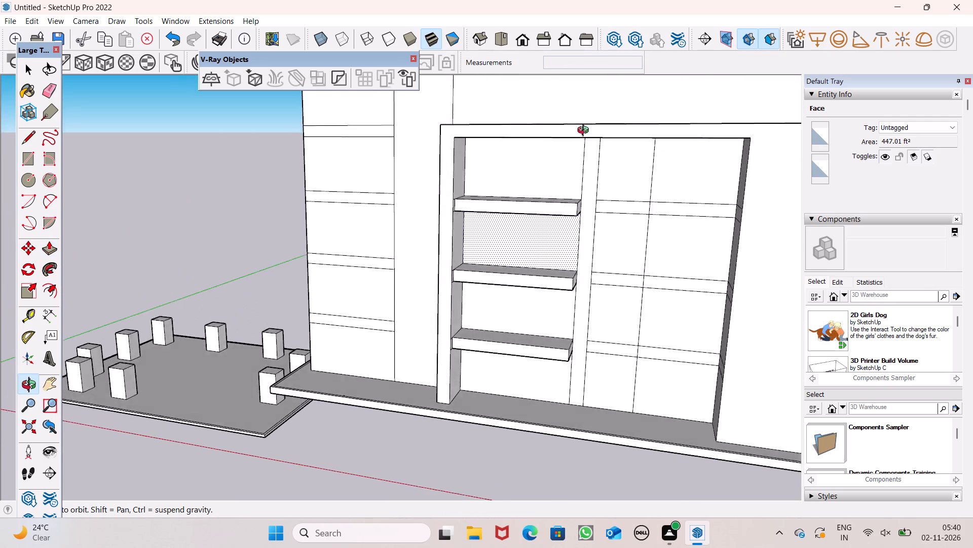
pyautogui.moveTo(585, 131); pyautogui.dragTo(593, 131, button='middle')
pyautogui.scroll(-5, 461, 154)
pyautogui.moveTo(468, 201); pyautogui.dragTo(461, 249, button='middle')
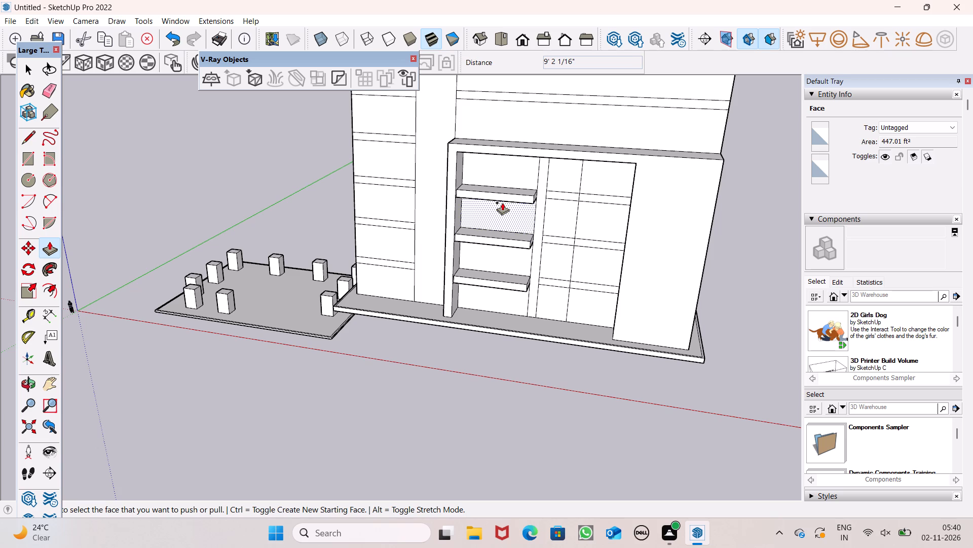
pyautogui.scroll(5, 556, 189)
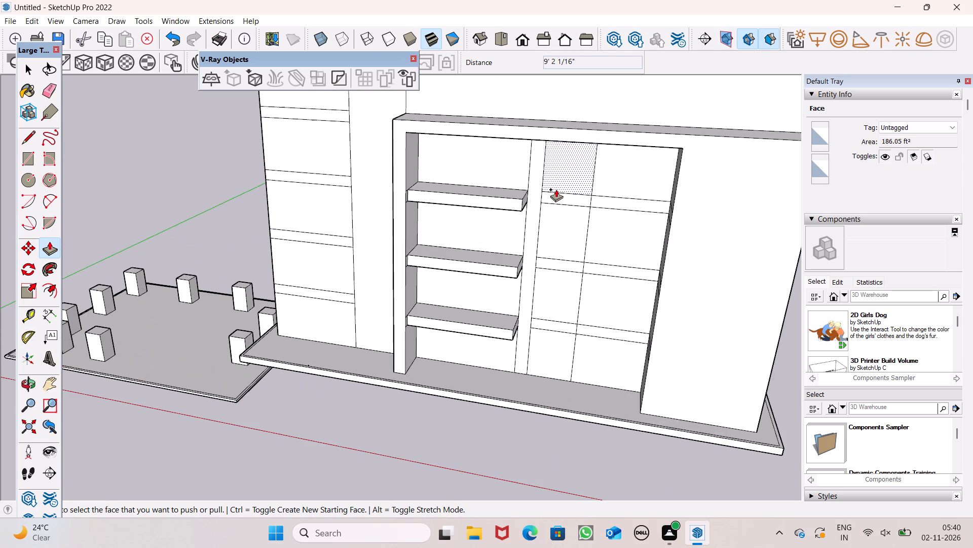
pyautogui.moveTo(545, 199); pyautogui.dragTo(533, 253, button='middle')
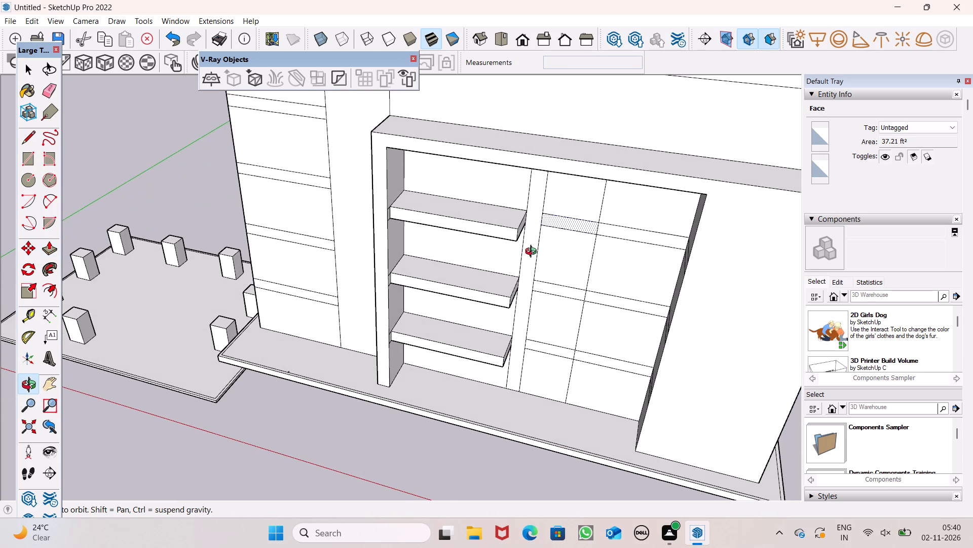
pyautogui.moveTo(533, 253); pyautogui.dragTo(525, 283, button='middle')
pyautogui.scroll(-3, 498, 225)
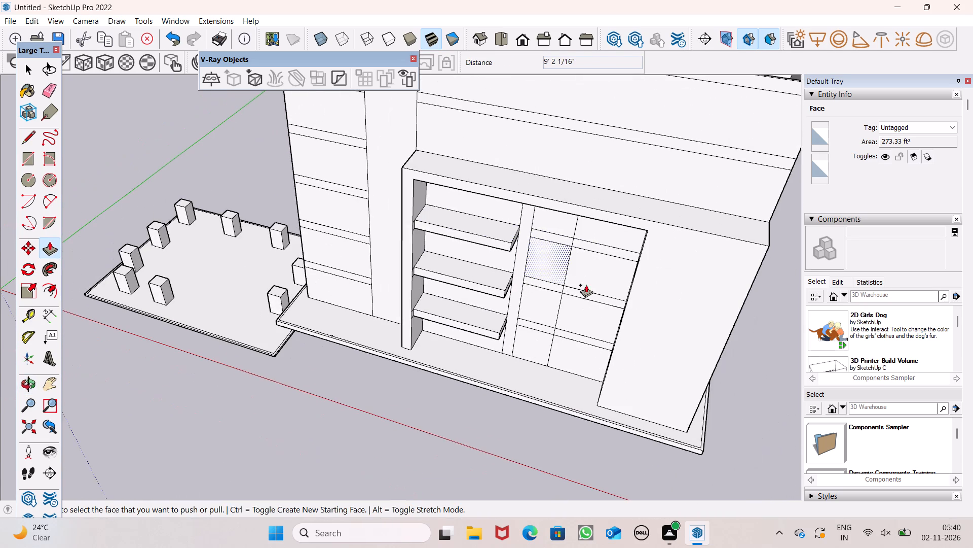
pyautogui.moveTo(530, 289); pyautogui.dragTo(532, 244, button='middle')
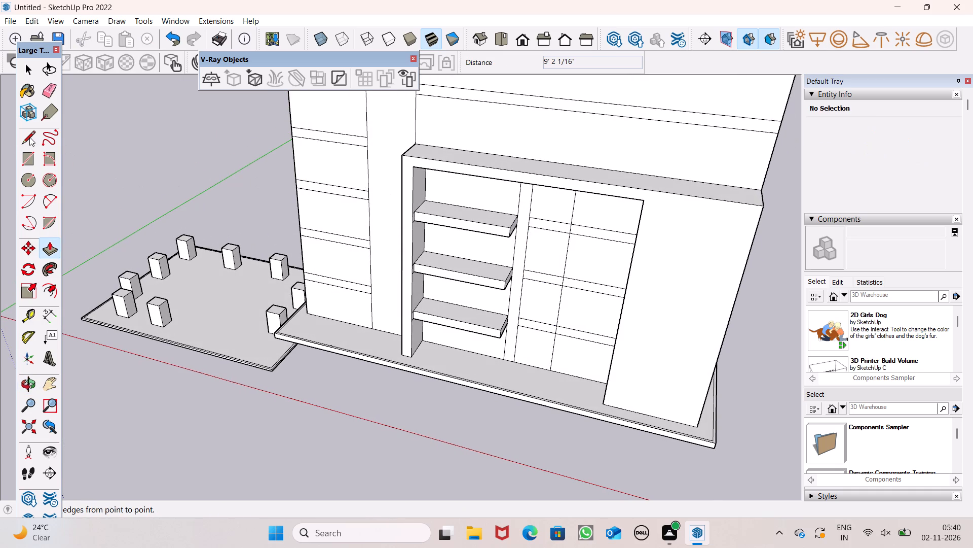
# Draw two lines about 3' 6 15/16" long across the narrow vertical strip, continuing the upper shelf's top and bottom edges to the next panel.
pyautogui.click(29, 136)
pyautogui.moveTo(378, 245); pyautogui.dragTo(441, 237, button='middle')
pyautogui.scroll(8, 551, 247)
pyautogui.scroll(7, 536, 182)
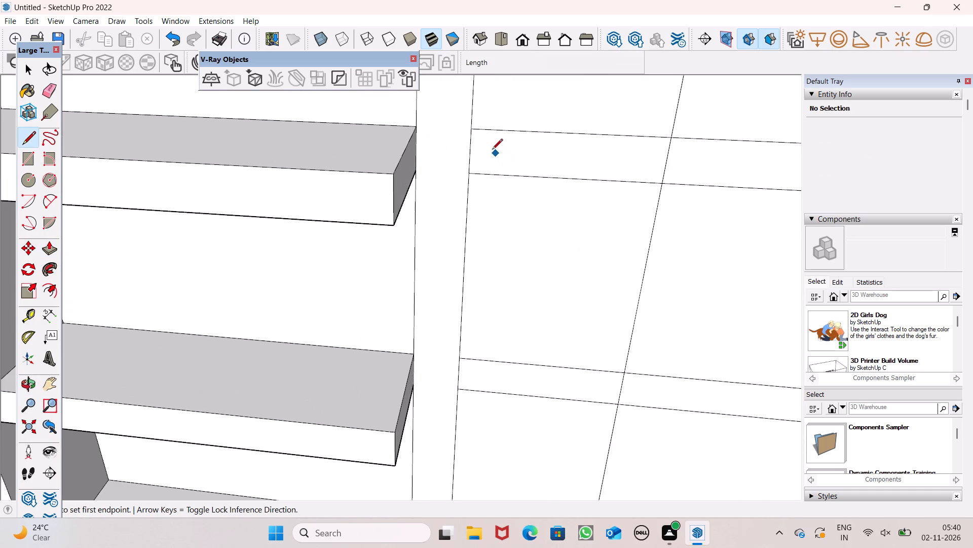
pyautogui.click(475, 133)
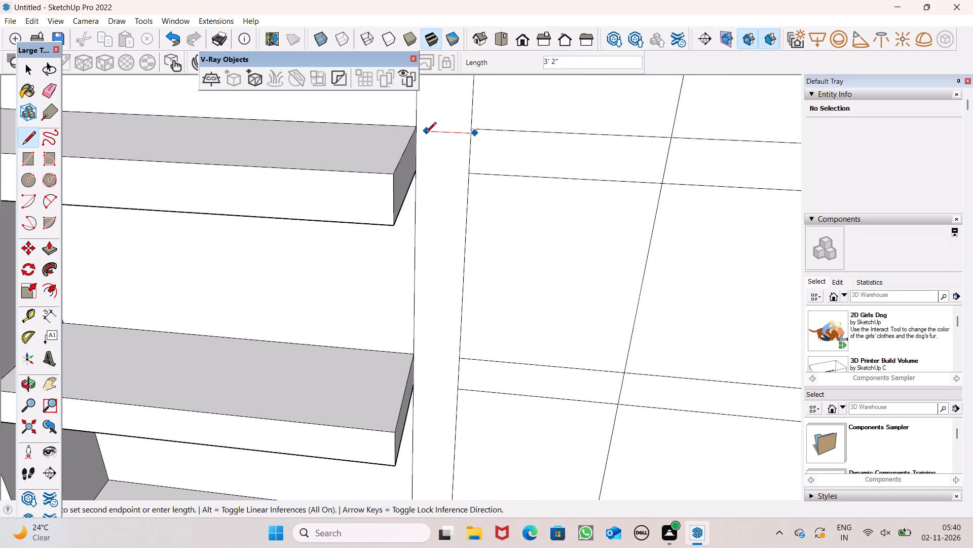
pyautogui.press('space')
pyautogui.click(25, 141)
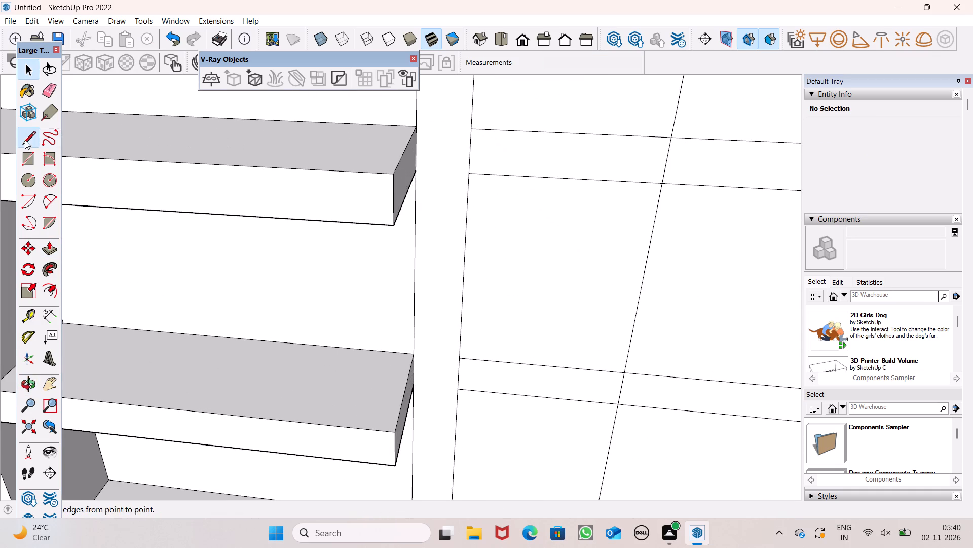
pyautogui.scroll(5, 318, 142)
pyautogui.click(459, 122)
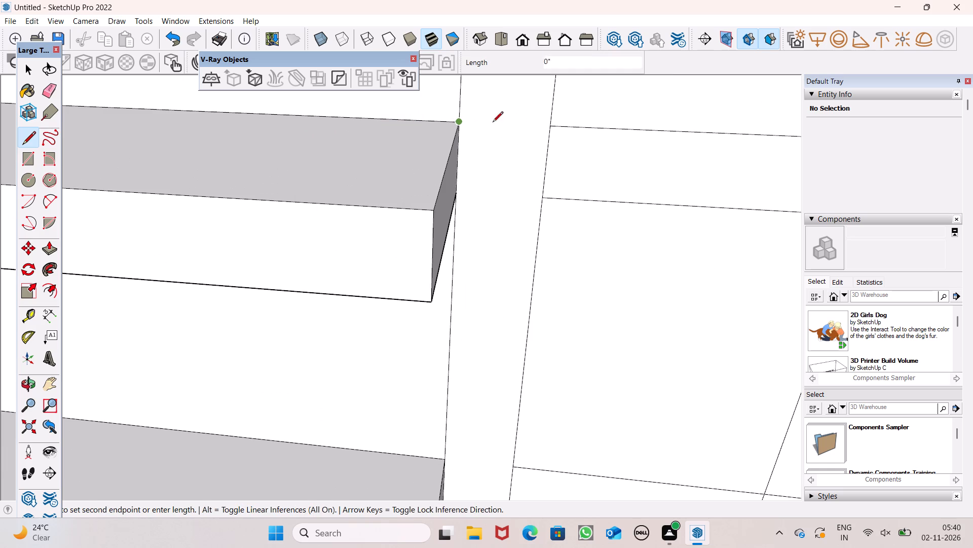
pyautogui.click(552, 123)
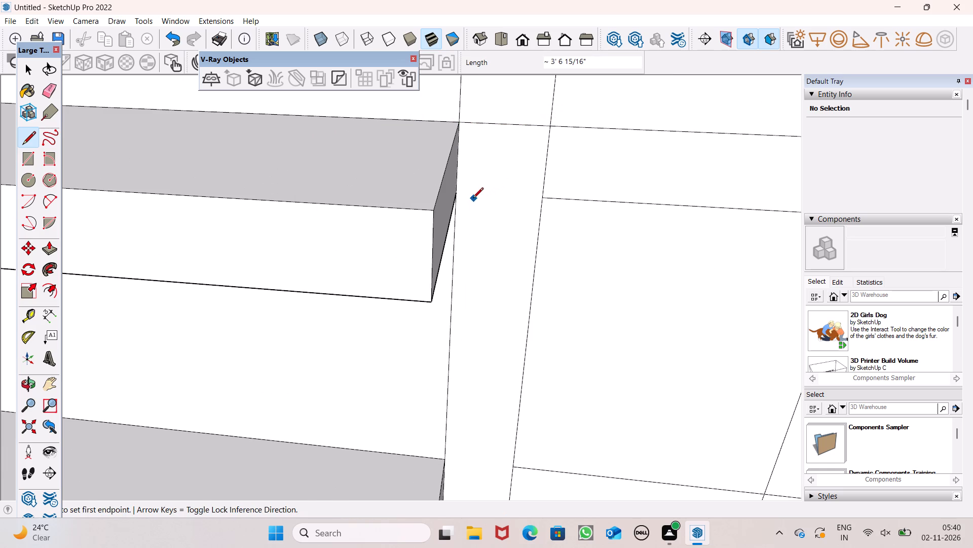
pyautogui.click(459, 192)
pyautogui.click(539, 195)
# Draw two lines about 3' 6 15/16" long across the narrow strip, joining the middle shelf's top and bottom edges to the adjacent band.
pyautogui.scroll(-5, 435, 176)
pyautogui.scroll(-7, 442, 352)
pyautogui.moveTo(478, 462); pyautogui.dragTo(474, 305, button='middle')
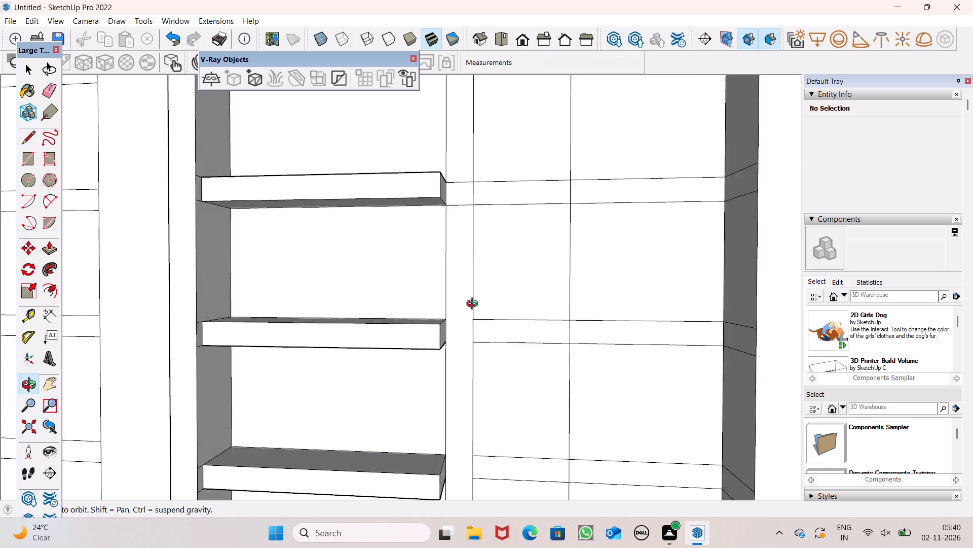
pyautogui.moveTo(474, 305); pyautogui.dragTo(473, 301, button='middle')
pyautogui.scroll(1, 474, 302)
pyautogui.scroll(7, 457, 349)
pyautogui.scroll(4, 425, 267)
pyautogui.click(426, 267)
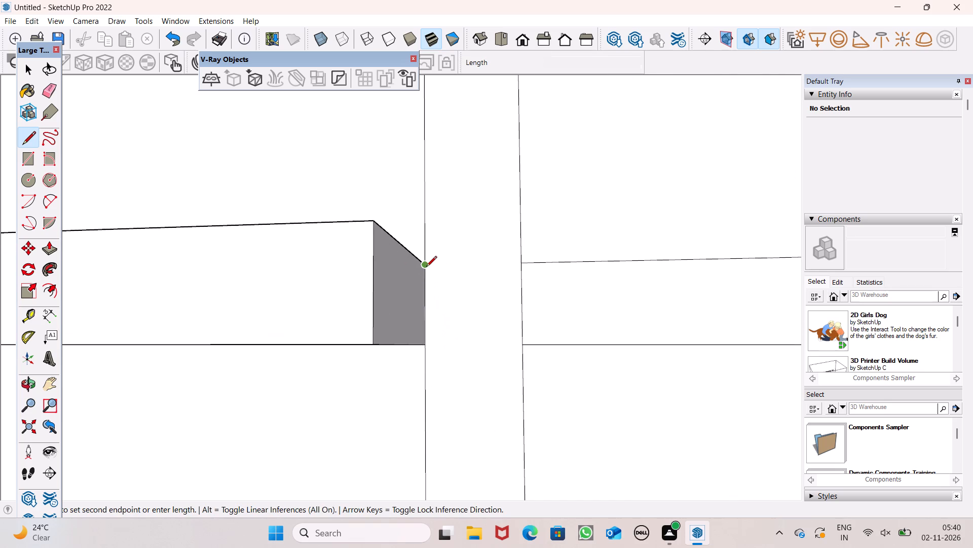
pyautogui.click(516, 269)
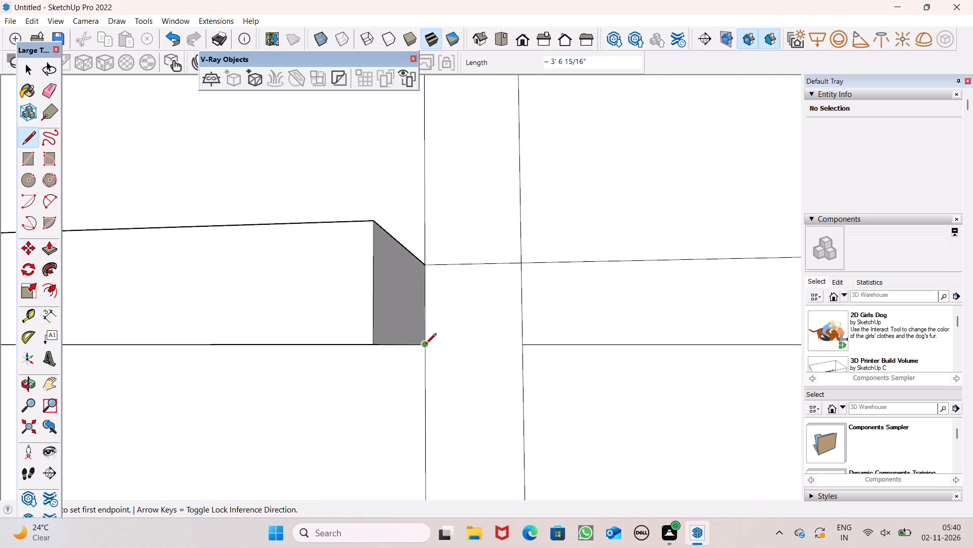
pyautogui.click(426, 345)
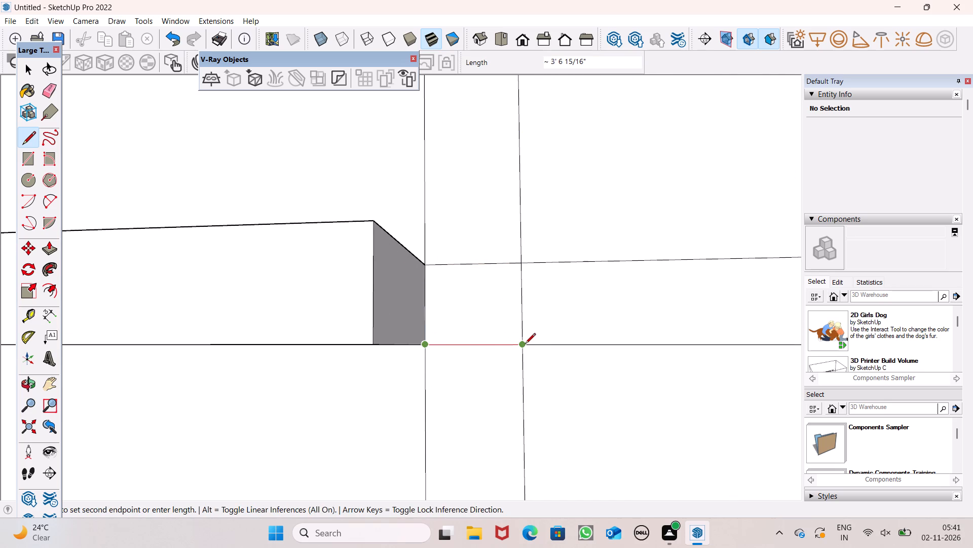
pyautogui.click(523, 345)
# Draw two lines about 3' 6 15/16" long across the narrow strip, joining the lowest shelf's top and bottom edges to the adjacent band.
pyautogui.scroll(-12, 485, 255)
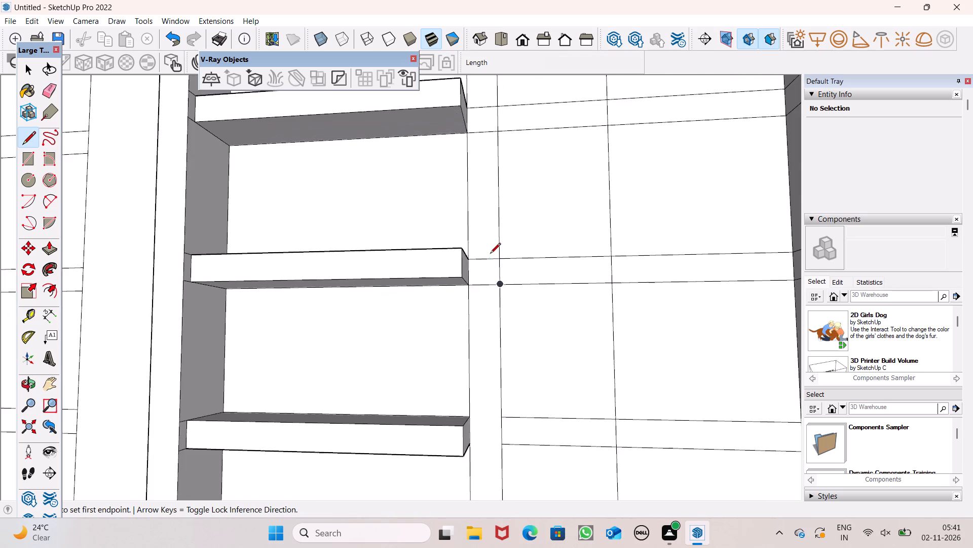
pyautogui.scroll(-6, 496, 273)
pyautogui.scroll(7, 497, 421)
pyautogui.scroll(5, 477, 321)
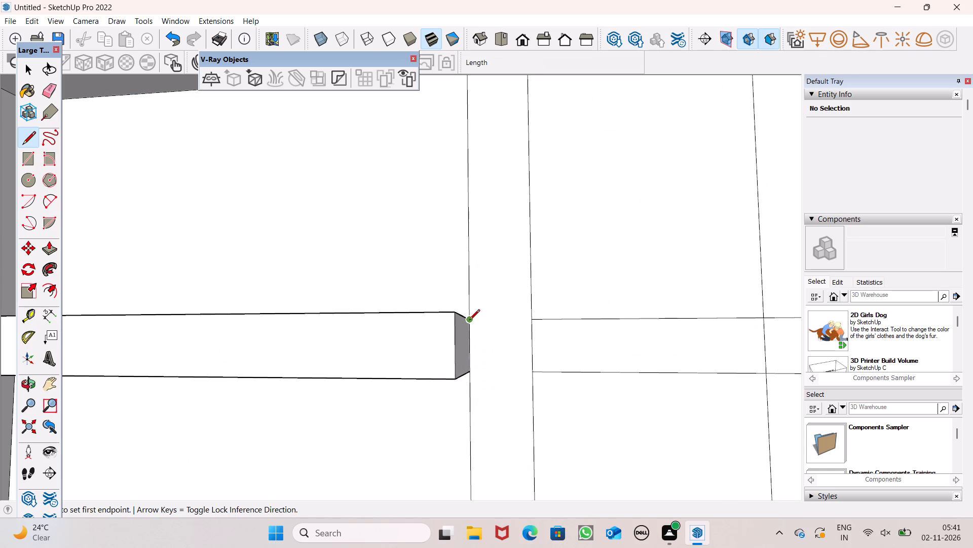
pyautogui.click(469, 321)
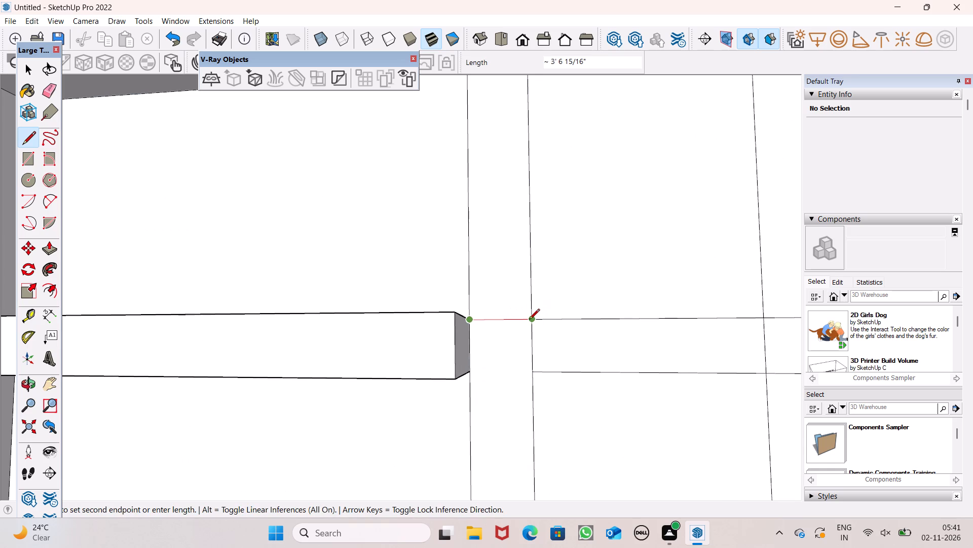
pyautogui.click(529, 320)
pyautogui.click(470, 368)
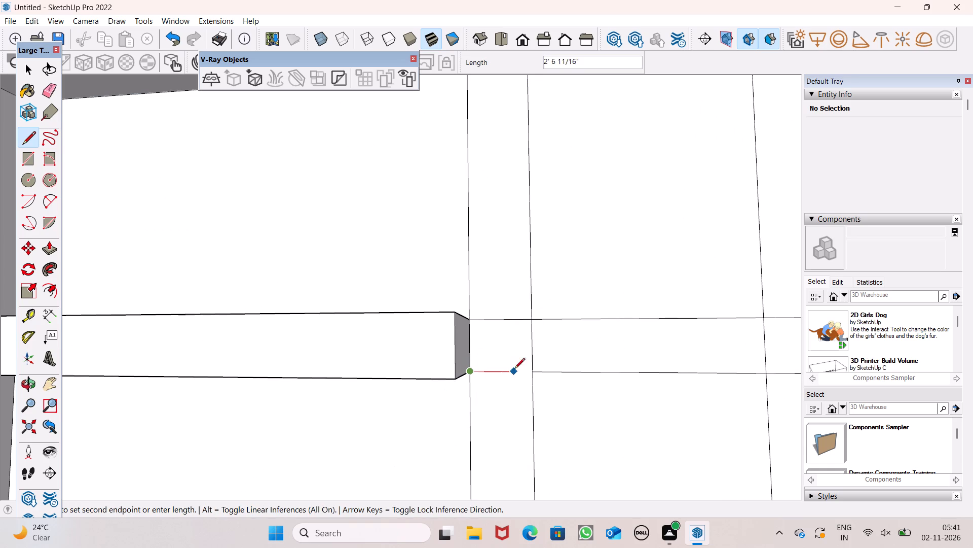
pyautogui.click(528, 371)
pyautogui.scroll(-8, 499, 318)
pyautogui.press('space')
# Examine the shelves, the divided panels and the surrounding facade from the front and from above.
pyautogui.scroll(-7, 499, 318)
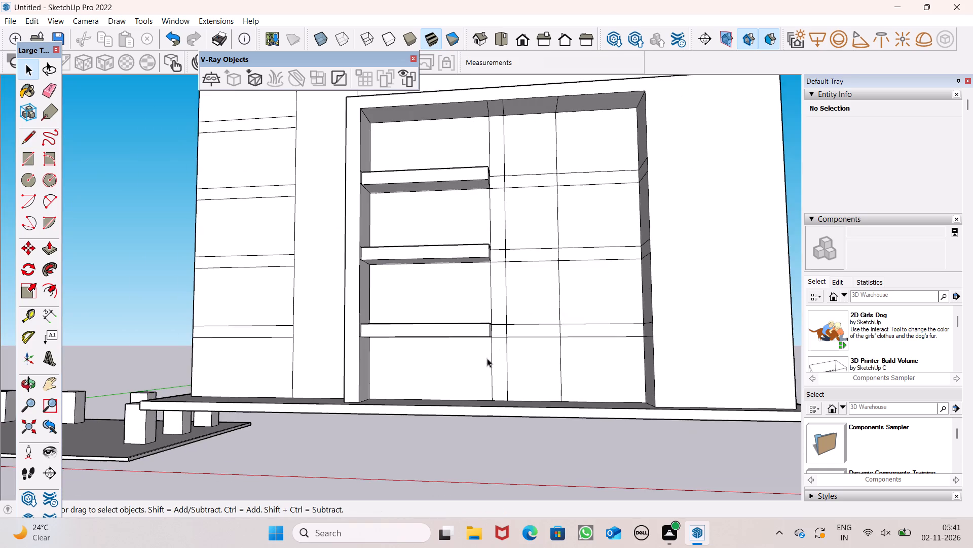
pyautogui.scroll(-5, 486, 351)
pyautogui.moveTo(490, 347); pyautogui.dragTo(453, 452, button='middle')
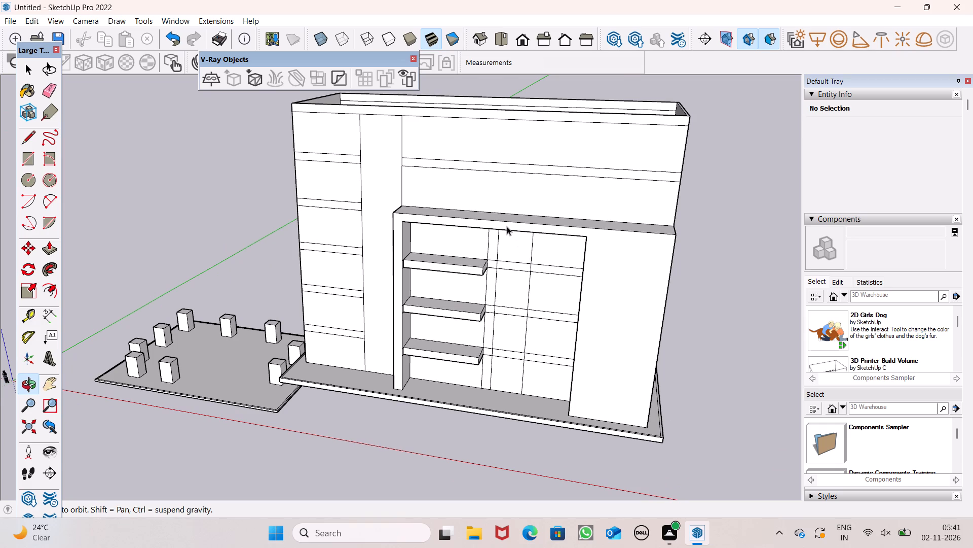
pyautogui.scroll(-2, 507, 226)
pyautogui.moveTo(501, 281); pyautogui.dragTo(523, 284, button='middle')
pyautogui.scroll(2, 504, 212)
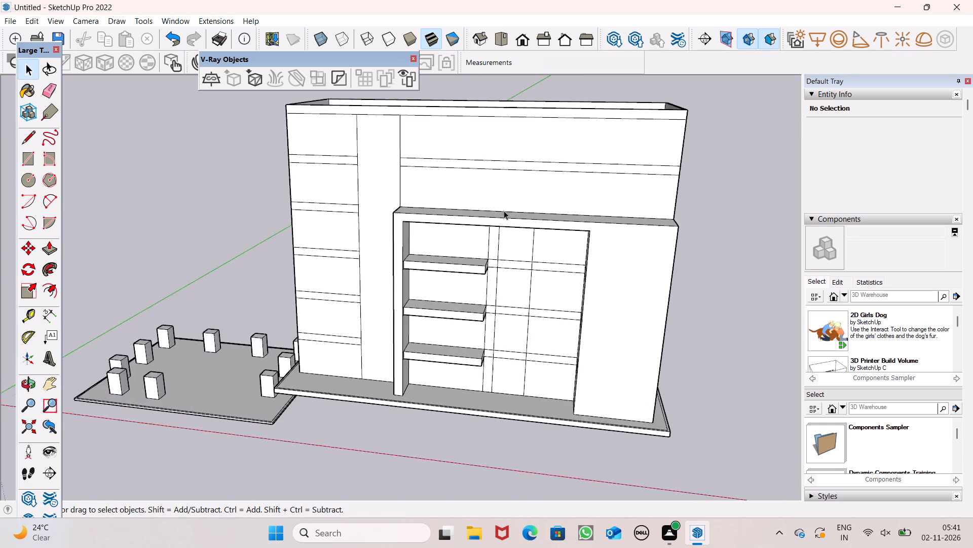
pyautogui.scroll(5, 504, 211)
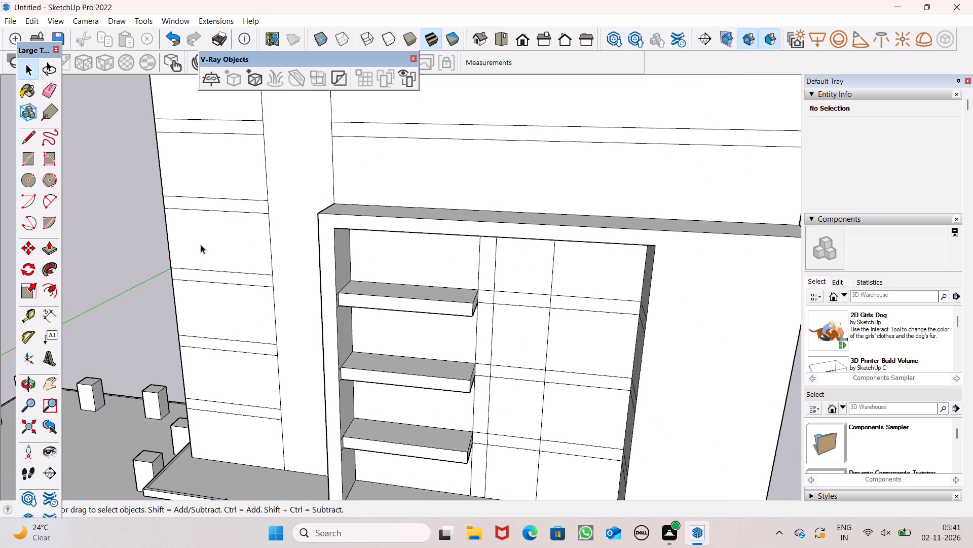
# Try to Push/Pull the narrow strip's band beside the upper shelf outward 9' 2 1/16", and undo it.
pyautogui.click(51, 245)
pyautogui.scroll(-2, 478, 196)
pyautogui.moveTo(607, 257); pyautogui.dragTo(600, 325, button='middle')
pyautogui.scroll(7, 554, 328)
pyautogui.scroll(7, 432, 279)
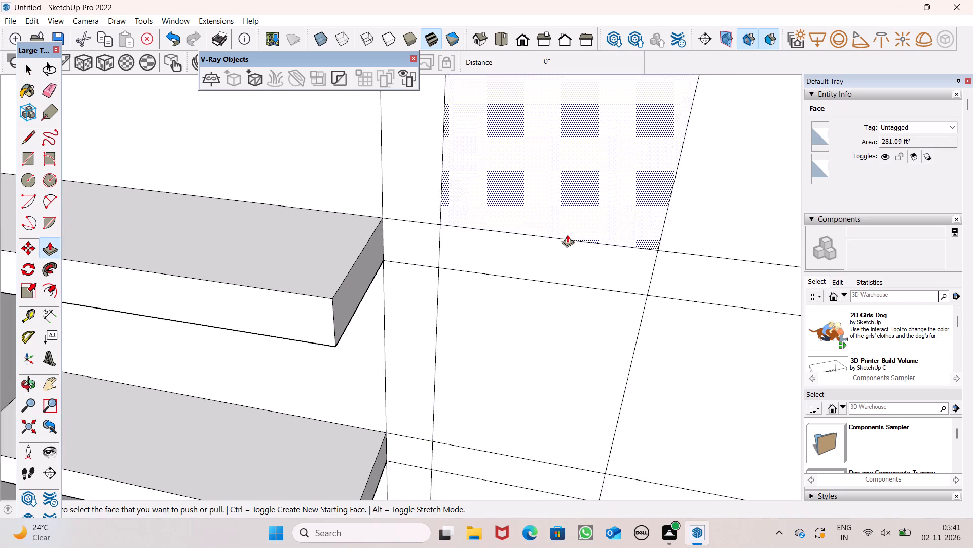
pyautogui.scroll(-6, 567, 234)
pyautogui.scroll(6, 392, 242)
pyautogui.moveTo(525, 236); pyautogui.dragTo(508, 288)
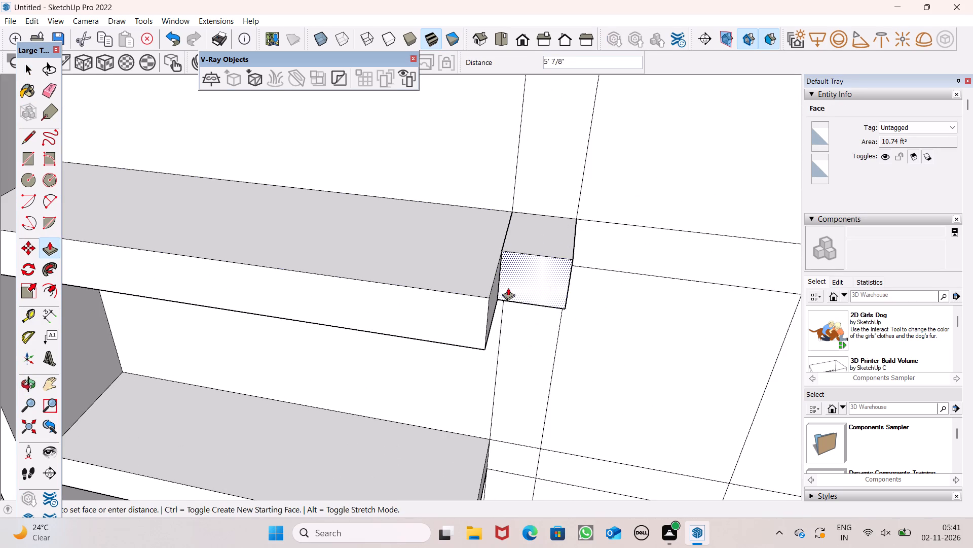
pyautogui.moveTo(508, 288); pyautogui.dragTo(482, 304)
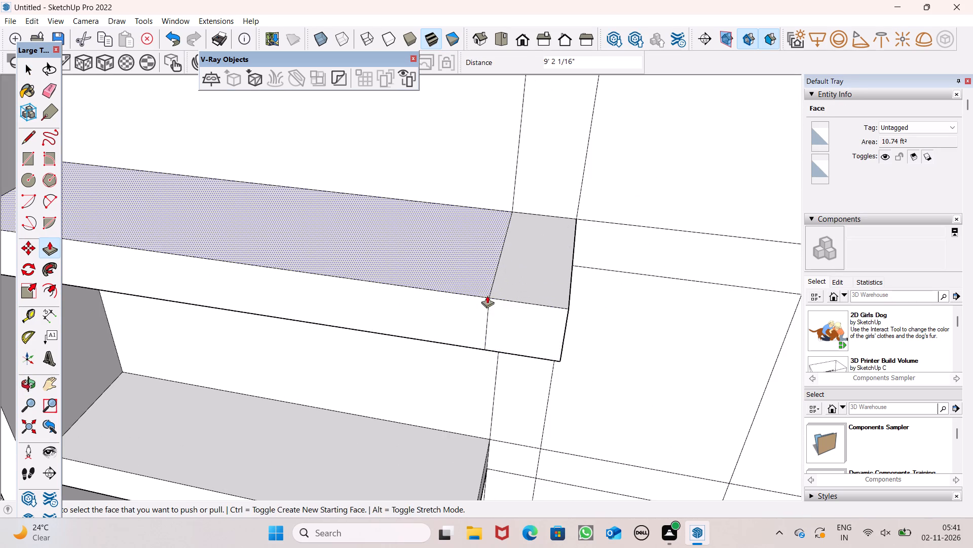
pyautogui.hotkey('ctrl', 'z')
# Push/Pull the three remaining bands beside the upper shelf outward 9' 2 1/16" with a new starting face, extending it across the frame.
pyautogui.moveTo(525, 248); pyautogui.dragTo(488, 296)
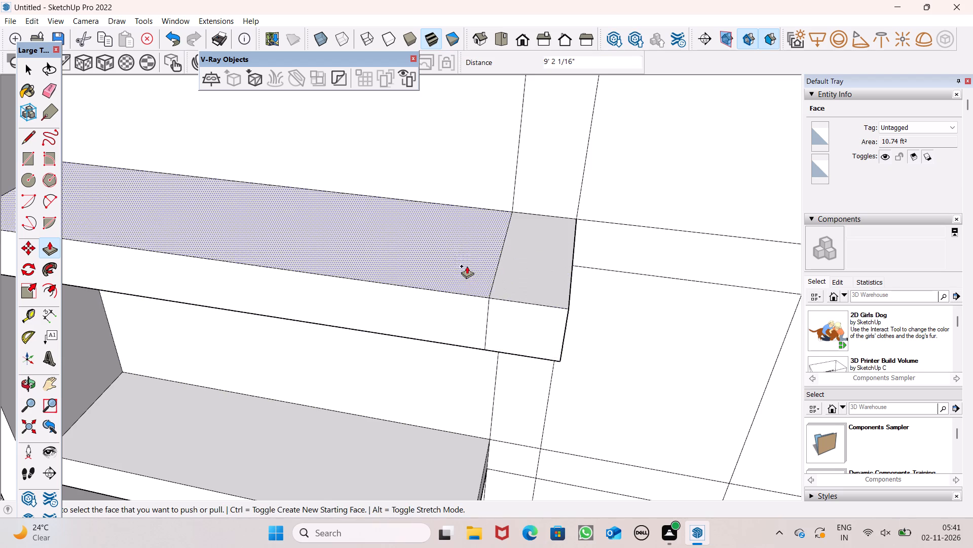
pyautogui.scroll(-6, 459, 248)
pyautogui.moveTo(589, 259); pyautogui.dragTo(555, 300)
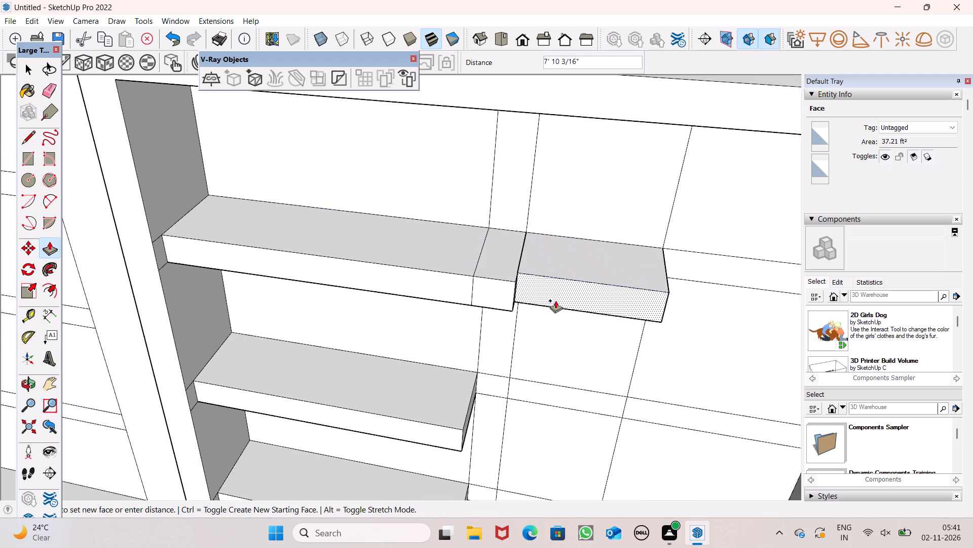
pyautogui.moveTo(555, 300); pyautogui.dragTo(506, 285)
pyautogui.scroll(-6, 481, 256)
pyautogui.scroll(4, 584, 271)
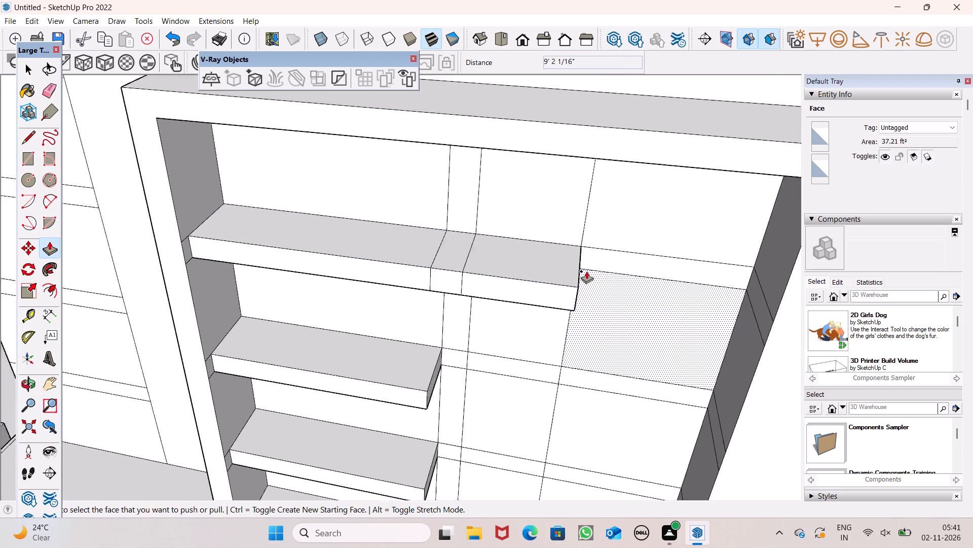
pyautogui.moveTo(594, 260); pyautogui.dragTo(576, 295)
# Push/Pull the three remaining bands beside the middle shelf outward 9' 2 1/16" with a new starting face, extending it across the frame.
pyautogui.scroll(-9, 582, 233)
pyautogui.moveTo(554, 337); pyautogui.dragTo(563, 289, button='middle')
pyautogui.scroll(7, 483, 303)
pyautogui.scroll(3, 552, 295)
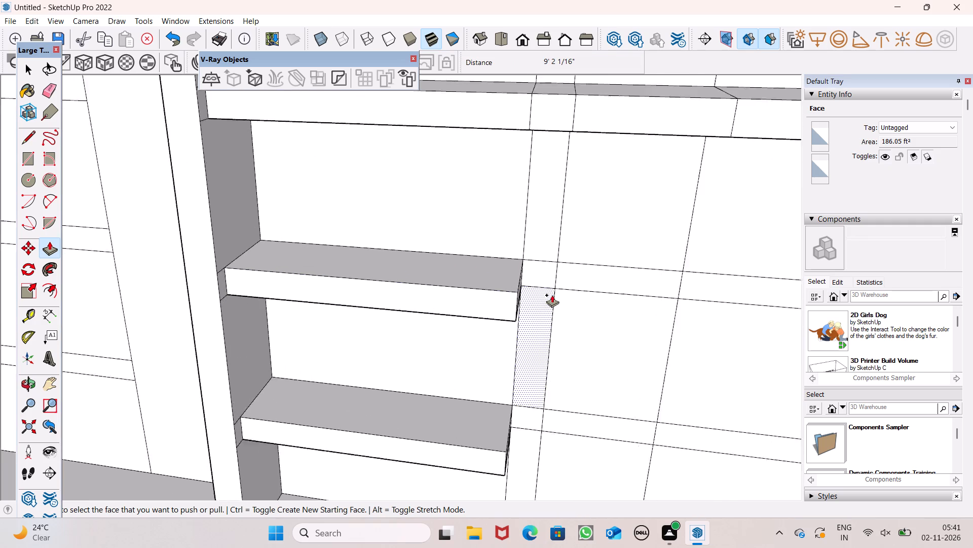
pyautogui.scroll(4, 552, 295)
pyautogui.moveTo(549, 263); pyautogui.dragTo(491, 287)
pyautogui.scroll(-3, 460, 239)
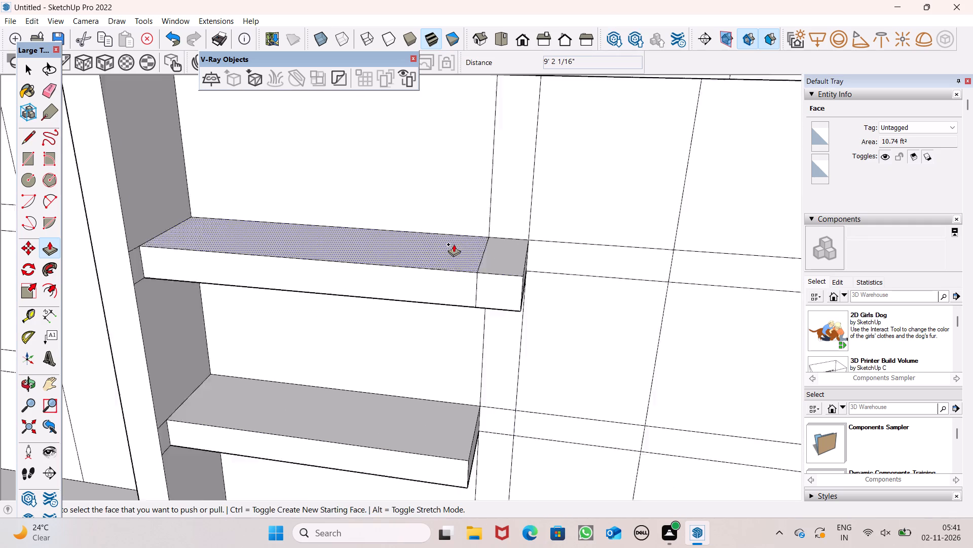
pyautogui.scroll(-3, 454, 244)
pyautogui.moveTo(585, 265); pyautogui.dragTo(503, 276)
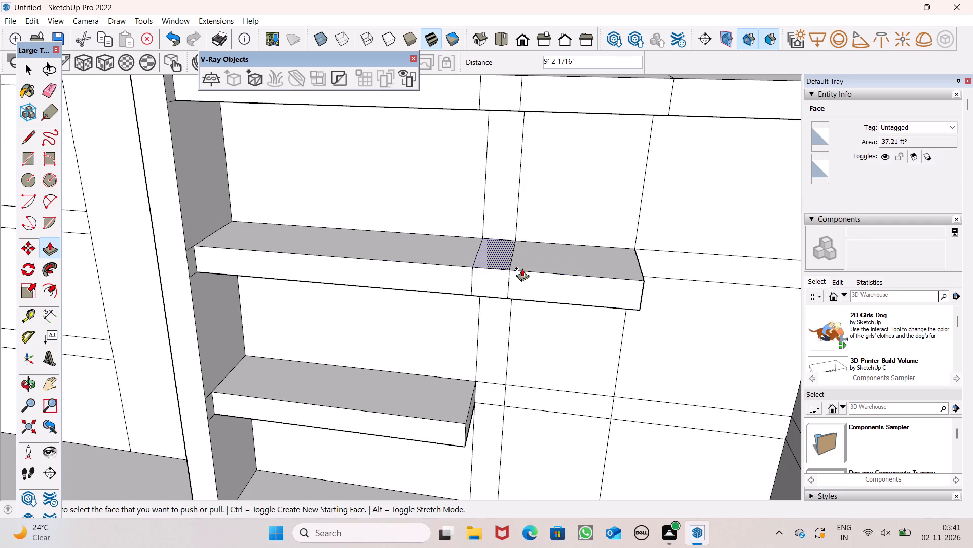
pyautogui.moveTo(655, 260); pyautogui.dragTo(626, 285)
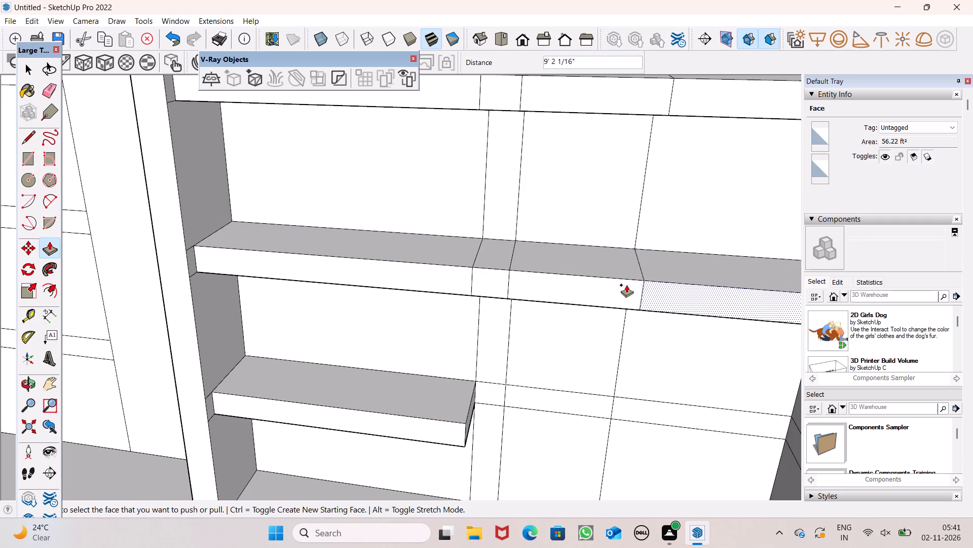
# Push/Pull the three remaining bands beside the lowest shelf outward 9' 2 1/16" with a new starting face, extending it across the frame.
pyautogui.scroll(-5, 554, 269)
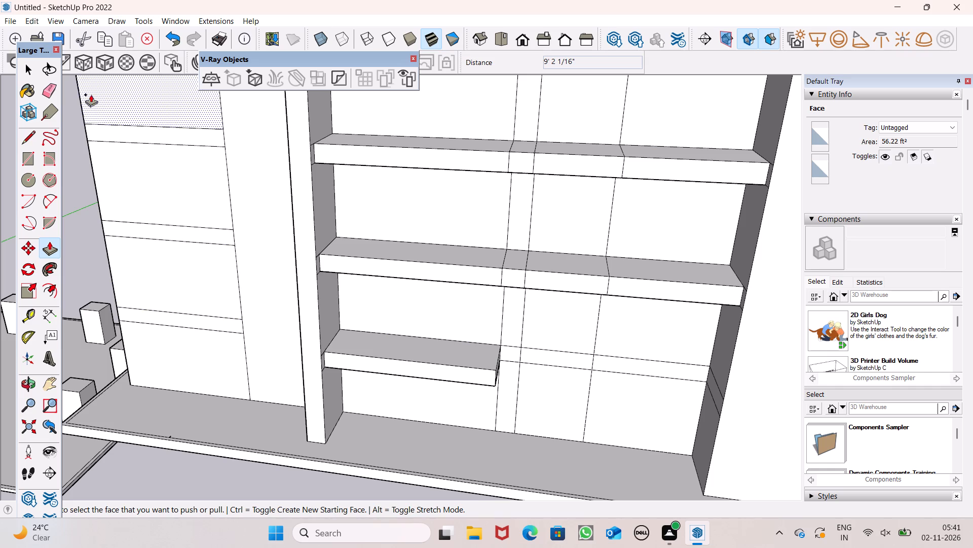
pyautogui.scroll(5, 578, 378)
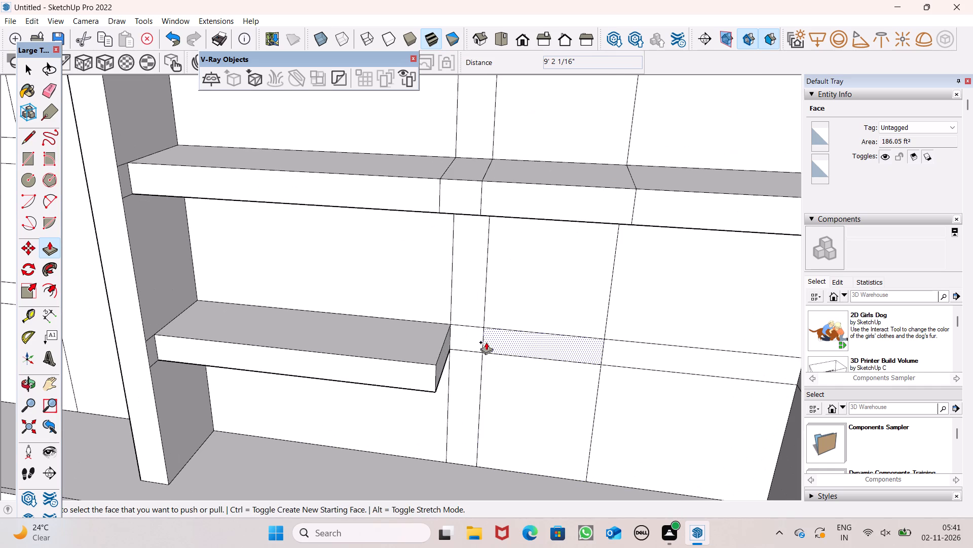
pyautogui.moveTo(461, 345); pyautogui.dragTo(429, 369)
pyautogui.moveTo(525, 336); pyautogui.dragTo(469, 363)
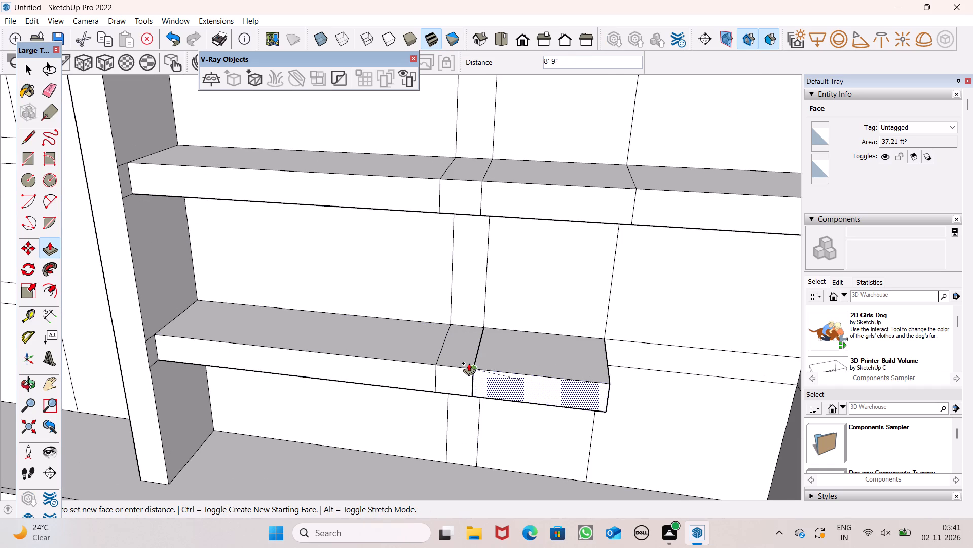
pyautogui.moveTo(469, 363); pyautogui.dragTo(466, 364)
pyautogui.moveTo(671, 357); pyautogui.dragTo(602, 387)
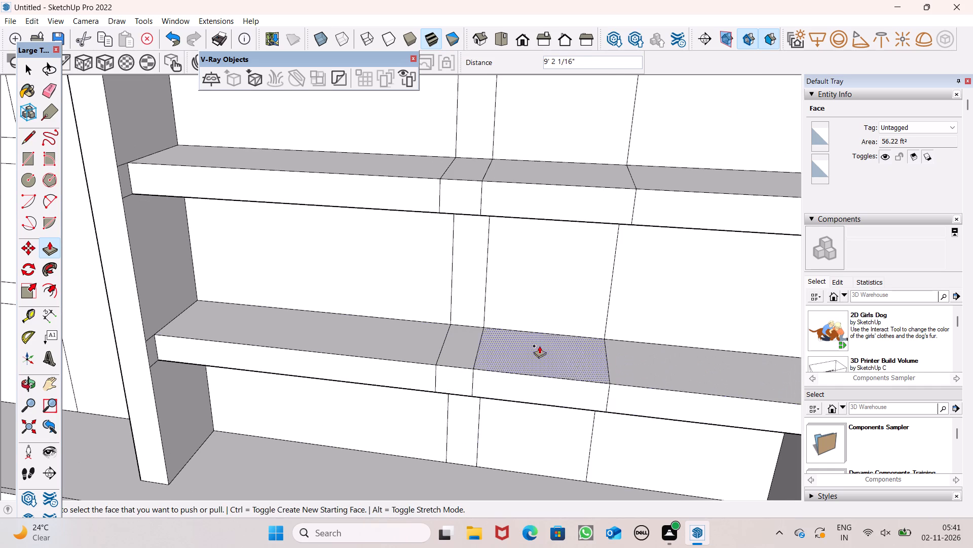
# Examine the three extended shelves inside the projecting frame from the front and from above.
pyautogui.scroll(-6, 474, 298)
pyautogui.moveTo(504, 369); pyautogui.dragTo(577, 360, button='middle')
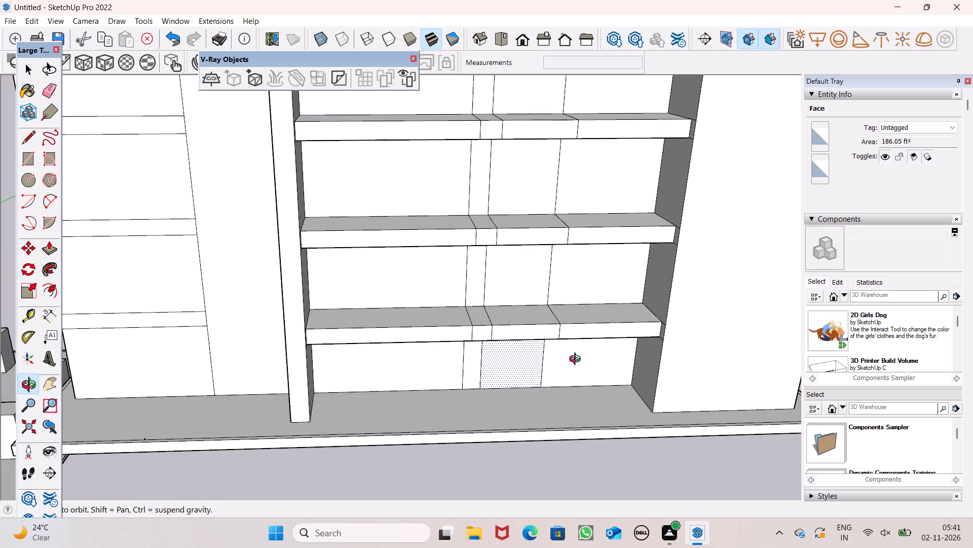
pyautogui.moveTo(577, 360); pyautogui.dragTo(572, 383, button='middle')
pyautogui.scroll(1, 571, 383)
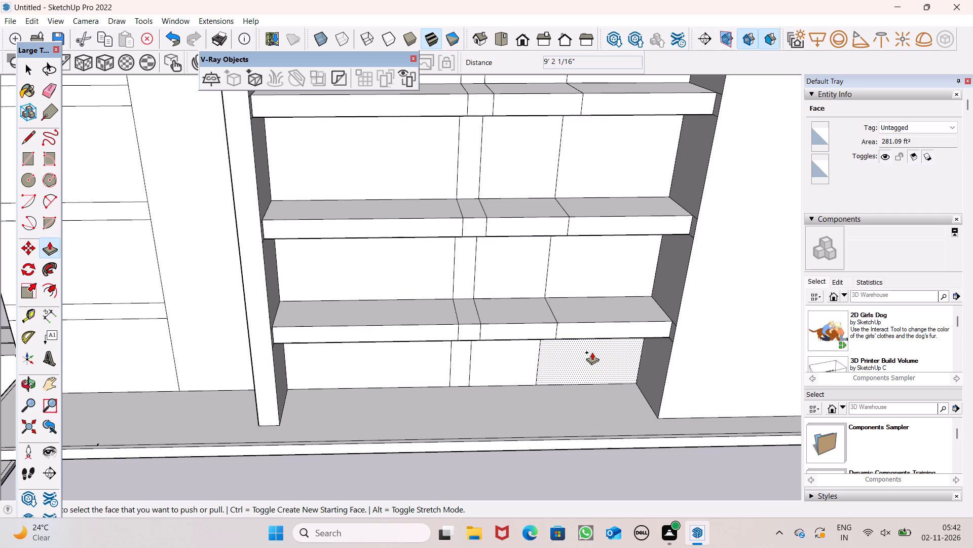
pyautogui.scroll(-5, 497, 337)
pyautogui.moveTo(566, 321); pyautogui.dragTo(347, 386, button='middle')
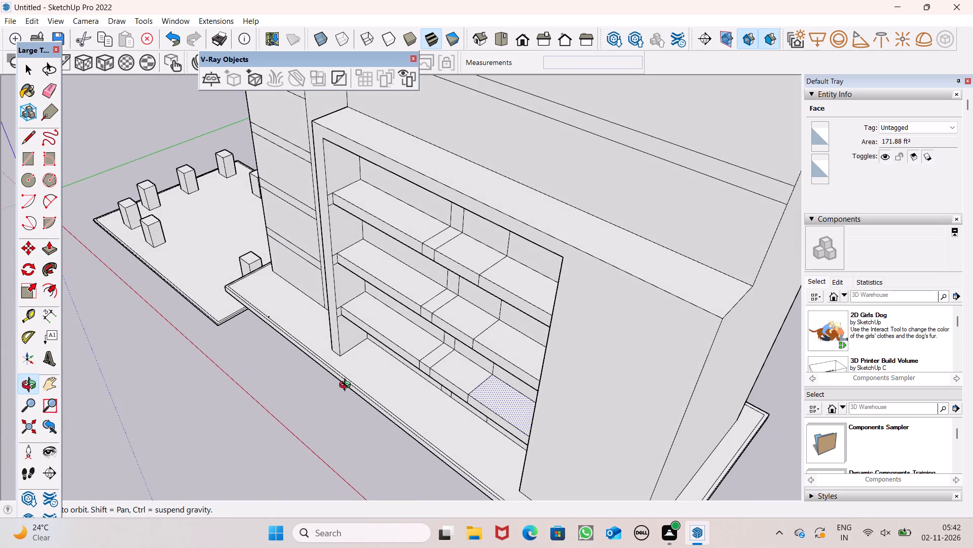
# Examine the three shelves and the dividing lines crossing them inside the projecting frame, from the front and from above.
pyautogui.moveTo(347, 386); pyautogui.dragTo(542, 269, button='middle')
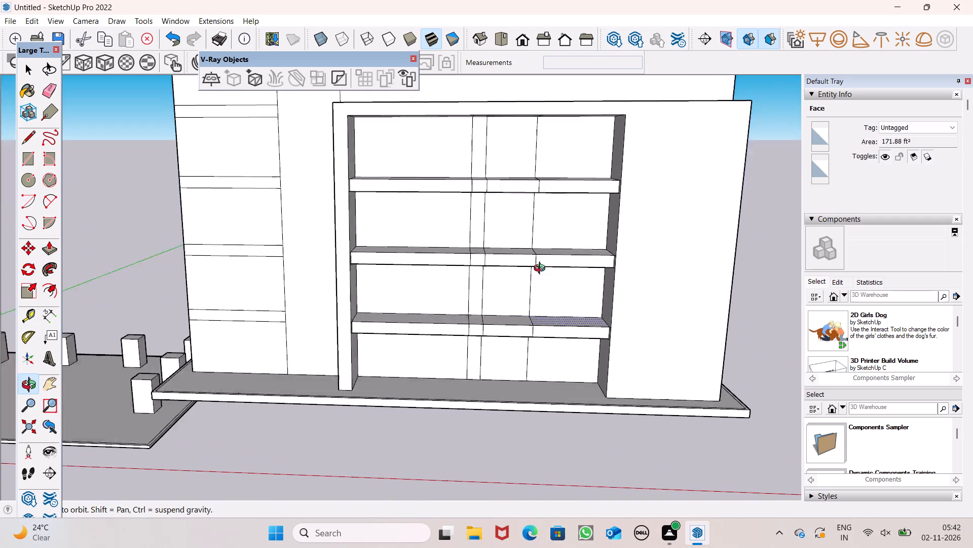
pyautogui.moveTo(542, 269); pyautogui.dragTo(563, 257, button='middle')
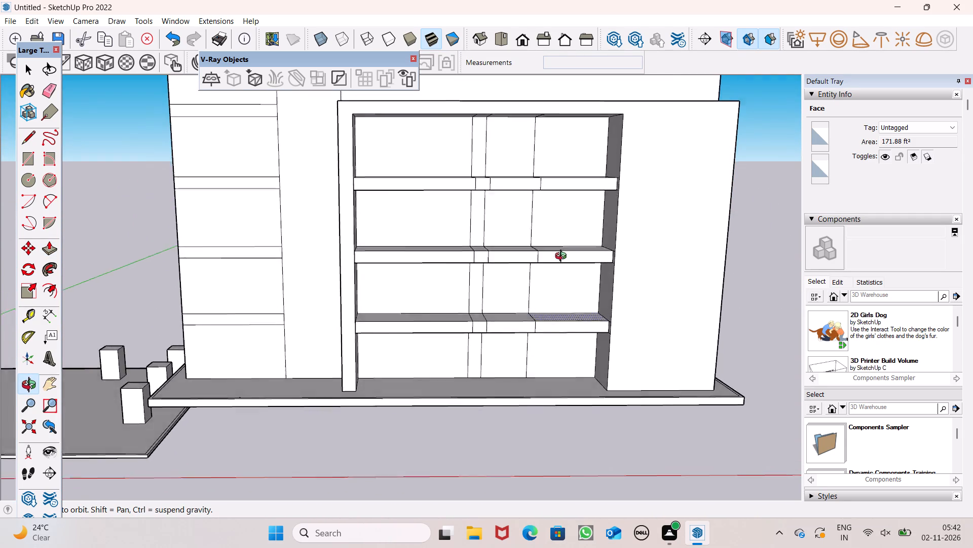
pyautogui.moveTo(563, 257); pyautogui.dragTo(542, 341, button='middle')
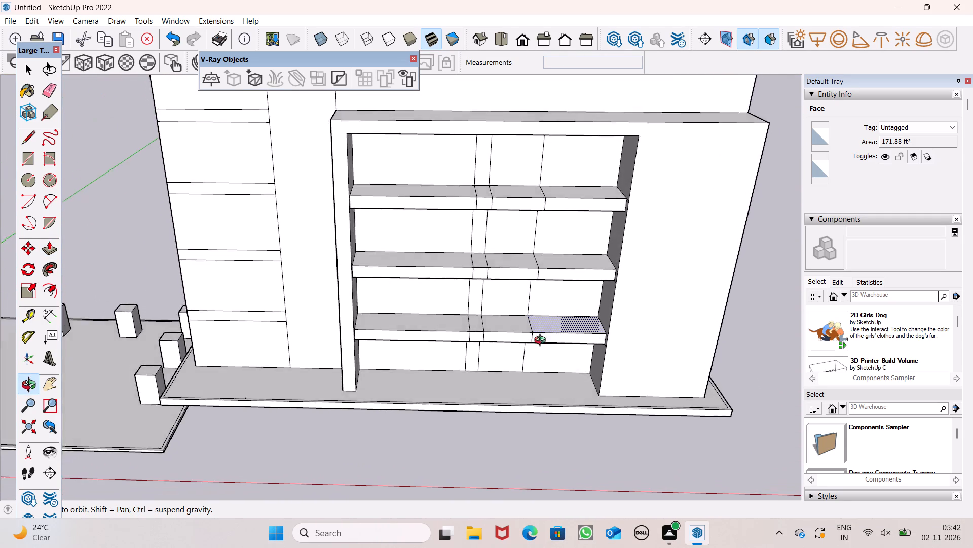
pyautogui.moveTo(542, 341); pyautogui.dragTo(519, 393, button='middle')
pyautogui.moveTo(503, 396); pyautogui.dragTo(504, 306, button='middle')
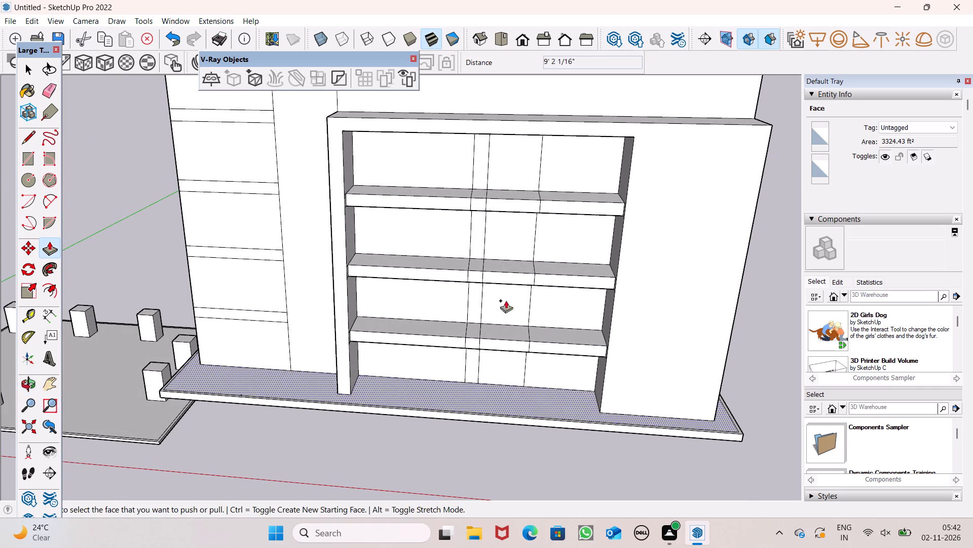
pyautogui.click(51, 86)
pyautogui.moveTo(147, 105); pyautogui.dragTo(169, 120, button='middle')
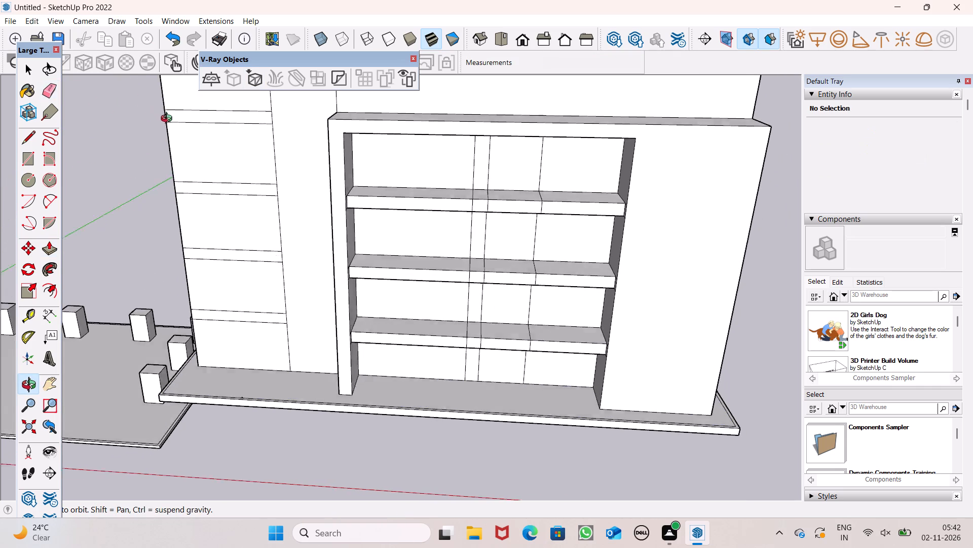
pyautogui.moveTo(169, 120); pyautogui.dragTo(215, 141, button='middle')
pyautogui.scroll(9, 420, 163)
pyautogui.moveTo(521, 206); pyautogui.dragTo(516, 258, button='middle')
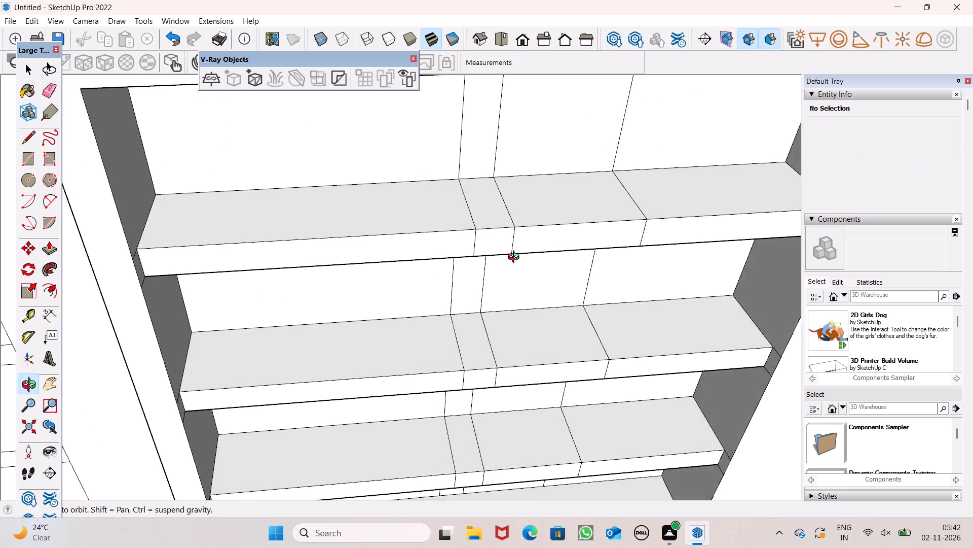
pyautogui.moveTo(516, 258); pyautogui.dragTo(499, 277, button='middle')
pyautogui.scroll(1, 504, 278)
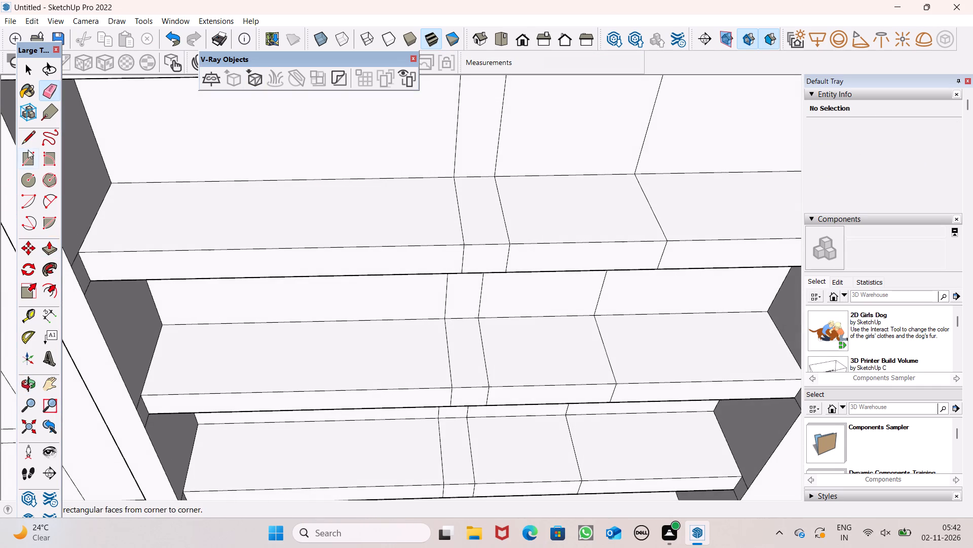
# Draw two lines across the narrow strip on the upper shelf's top, the front one about 3' 7" long, enclosing a small rectangle.
pyautogui.click(25, 140)
pyautogui.moveTo(567, 279); pyautogui.dragTo(544, 341, button='middle')
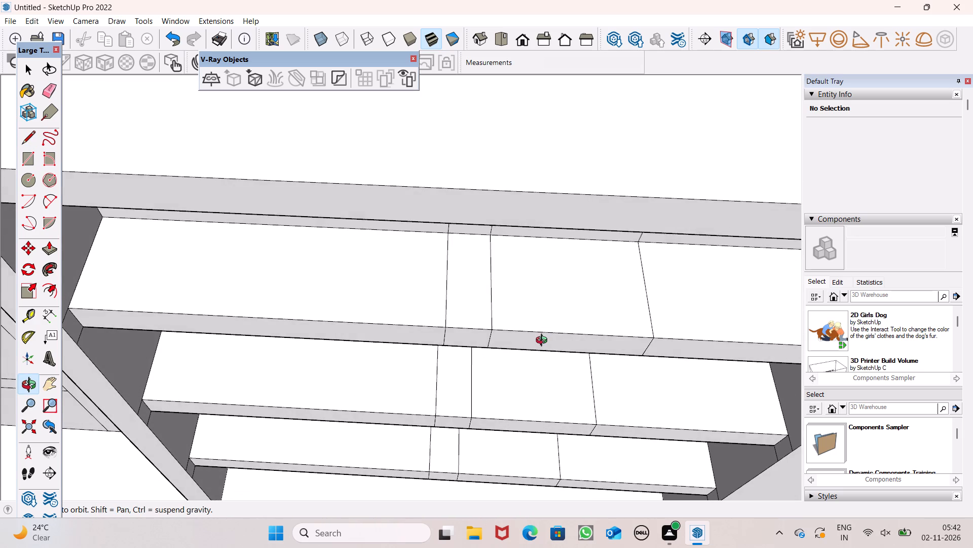
pyautogui.moveTo(544, 341); pyautogui.dragTo(546, 339, button='middle')
pyautogui.scroll(7, 510, 301)
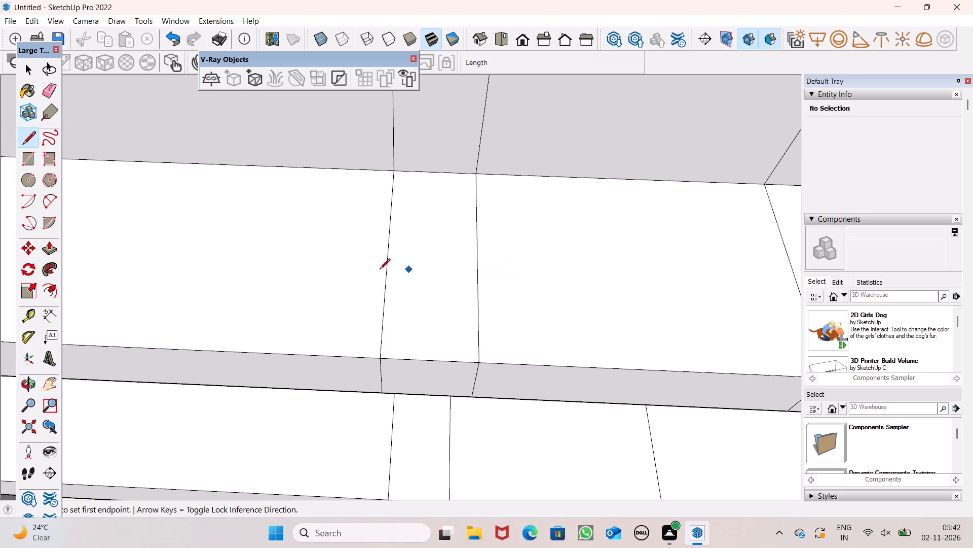
pyautogui.moveTo(478, 314); pyautogui.dragTo(493, 362, button='middle')
pyautogui.scroll(3, 486, 358)
pyautogui.moveTo(502, 406); pyautogui.dragTo(480, 389, button='middle')
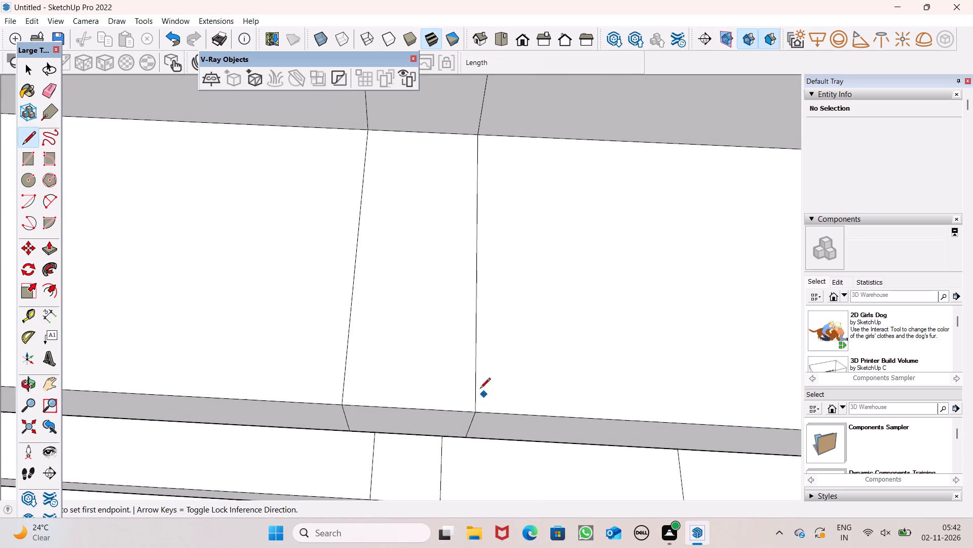
pyautogui.moveTo(480, 389); pyautogui.dragTo(485, 396, button='middle')
pyautogui.scroll(3, 359, 332)
pyautogui.click(344, 345)
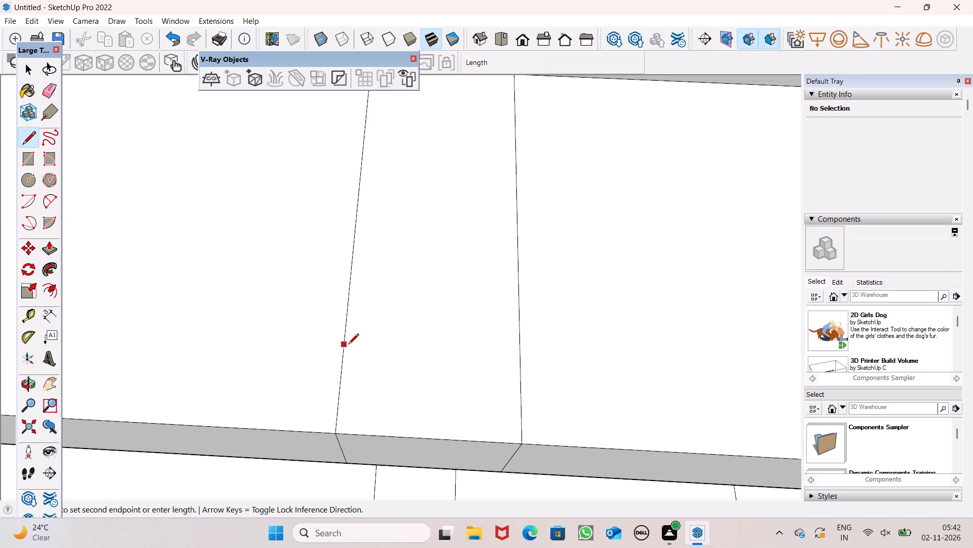
pyautogui.click(522, 352)
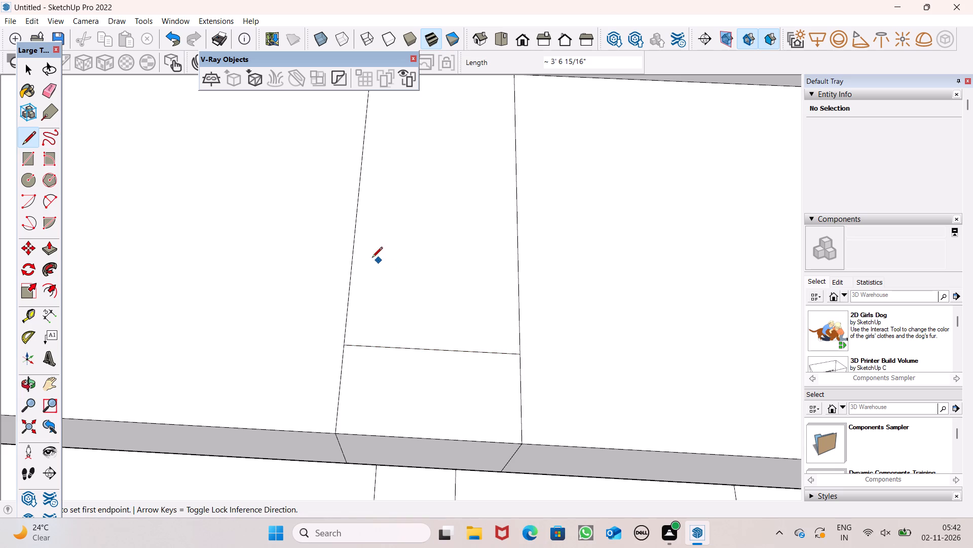
pyautogui.click(354, 235)
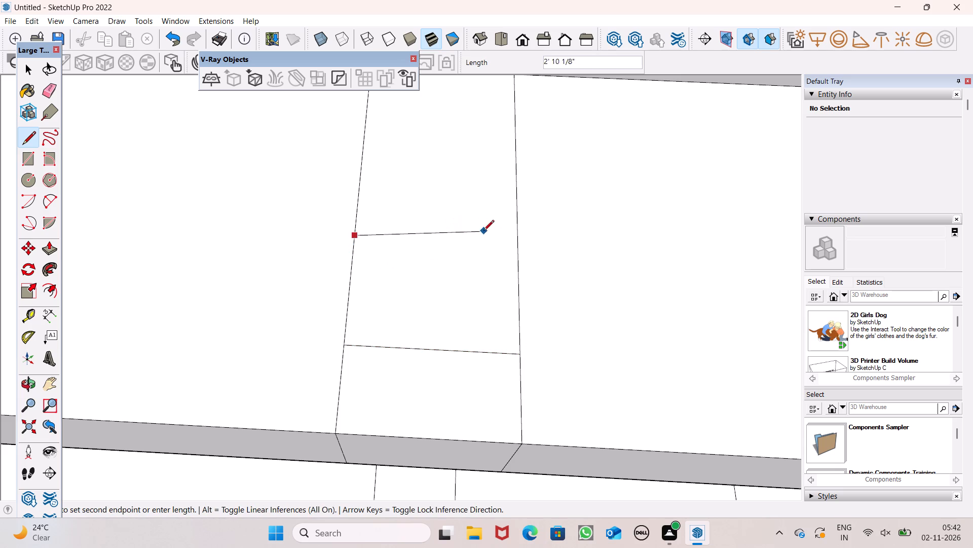
pyautogui.click(515, 244)
# Erase the strip's remaining lines on the upper shelf's top, front edge and back wall, leaving only the small rectangle.
pyautogui.scroll(-5, 508, 238)
pyautogui.moveTo(503, 354); pyautogui.dragTo(510, 287, button='middle')
pyautogui.scroll(-7, 468, 287)
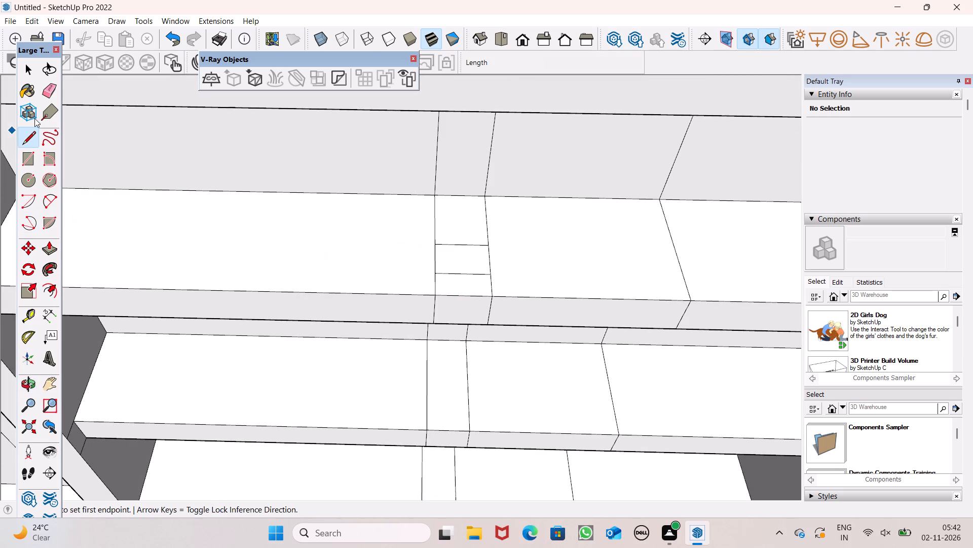
pyautogui.click(43, 90)
pyautogui.moveTo(444, 218); pyautogui.dragTo(491, 218)
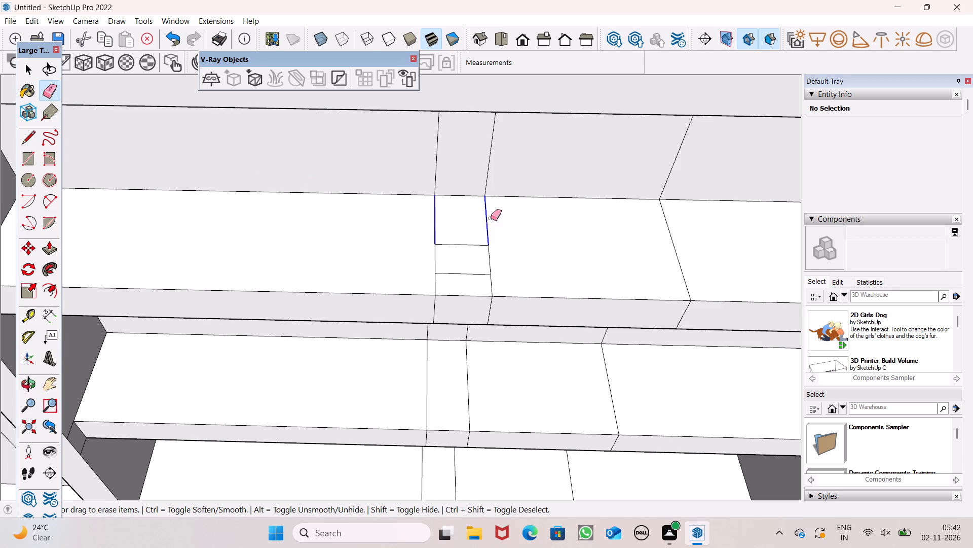
pyautogui.moveTo(491, 218); pyautogui.dragTo(493, 218)
pyautogui.moveTo(427, 287); pyautogui.dragTo(496, 282)
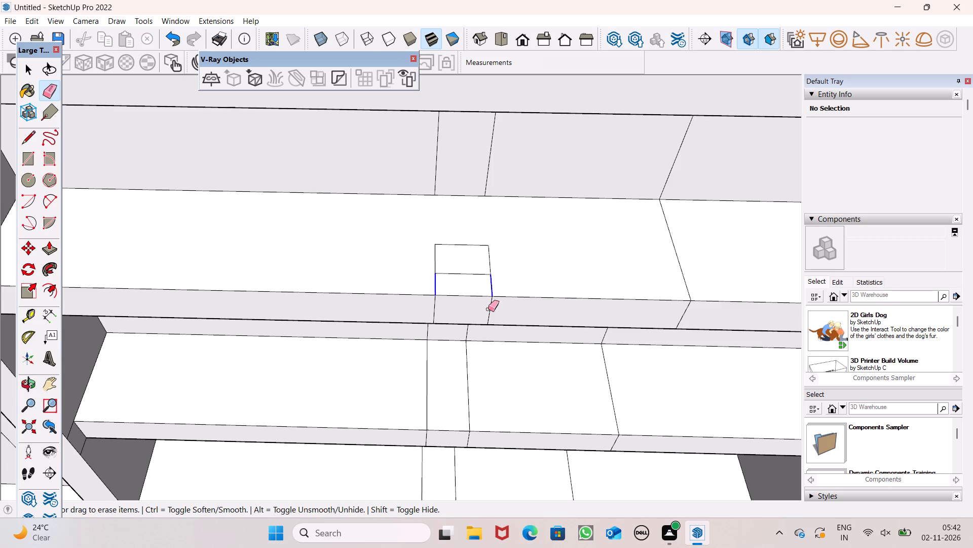
pyautogui.moveTo(421, 142); pyautogui.dragTo(499, 148)
pyautogui.moveTo(515, 309); pyautogui.dragTo(515, 270, button='middle')
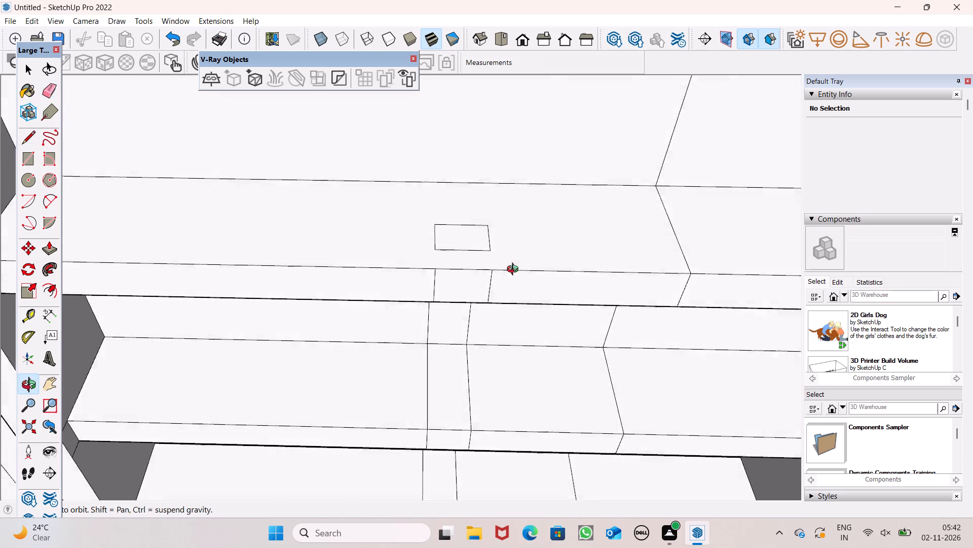
pyautogui.moveTo(515, 270); pyautogui.dragTo(511, 258, button='middle')
pyautogui.scroll(5, 455, 263)
pyautogui.moveTo(418, 277); pyautogui.dragTo(517, 273)
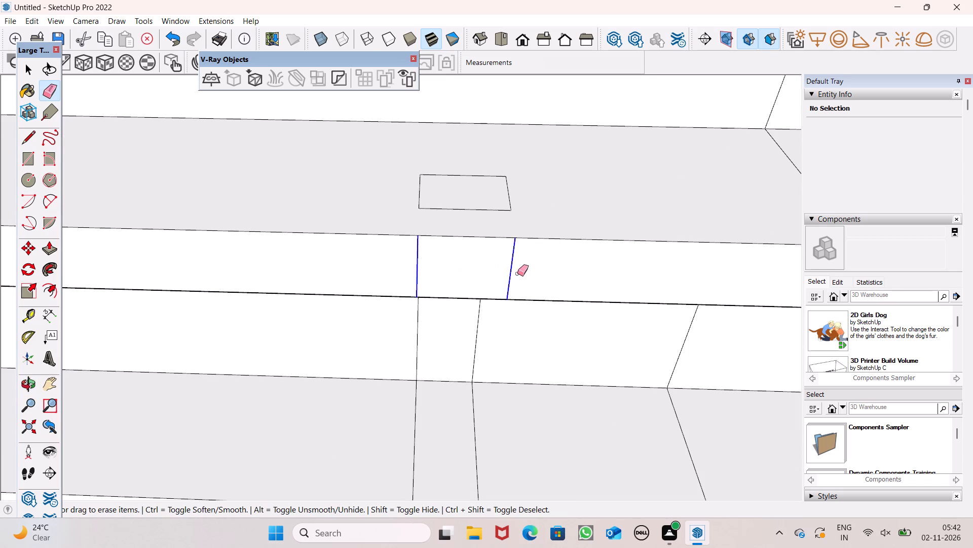
pyautogui.moveTo(517, 273); pyautogui.dragTo(519, 273)
# Copy the small rectangle from the upper shelf 18' down onto the narrow strip of the middle shelf's top.
pyautogui.scroll(-4, 416, 246)
pyautogui.moveTo(475, 276); pyautogui.dragTo(481, 325, button='middle')
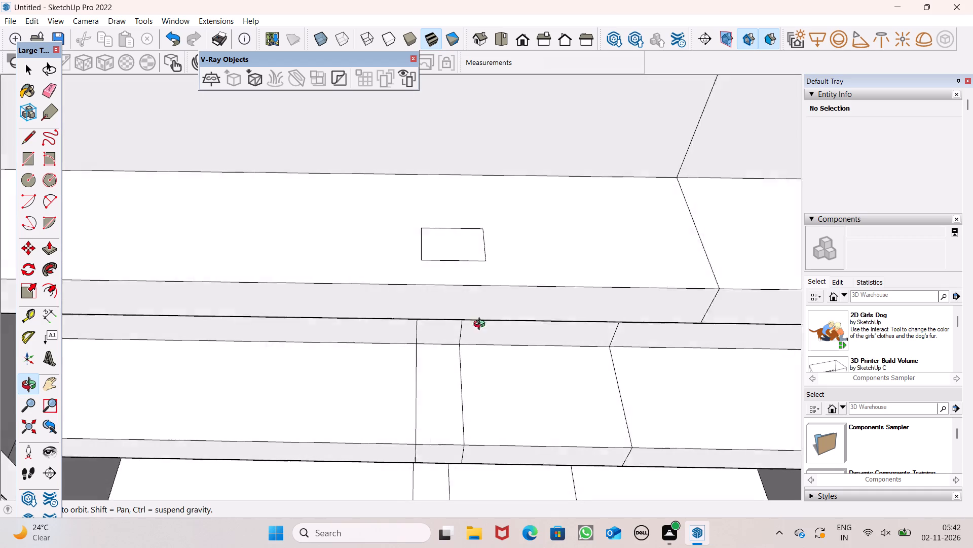
pyautogui.moveTo(481, 325); pyautogui.dragTo(481, 336, button='middle')
pyautogui.scroll(2, 473, 245)
pyautogui.press('space')
pyautogui.scroll(-4, 482, 203)
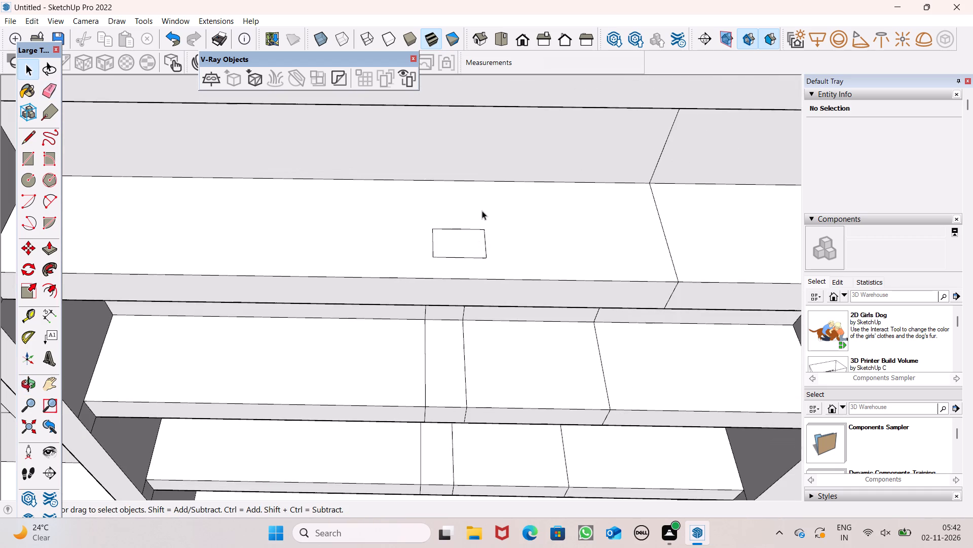
pyautogui.moveTo(493, 224); pyautogui.dragTo(498, 239, button='middle')
pyautogui.scroll(-1, 484, 216)
pyautogui.scroll(4, 495, 282)
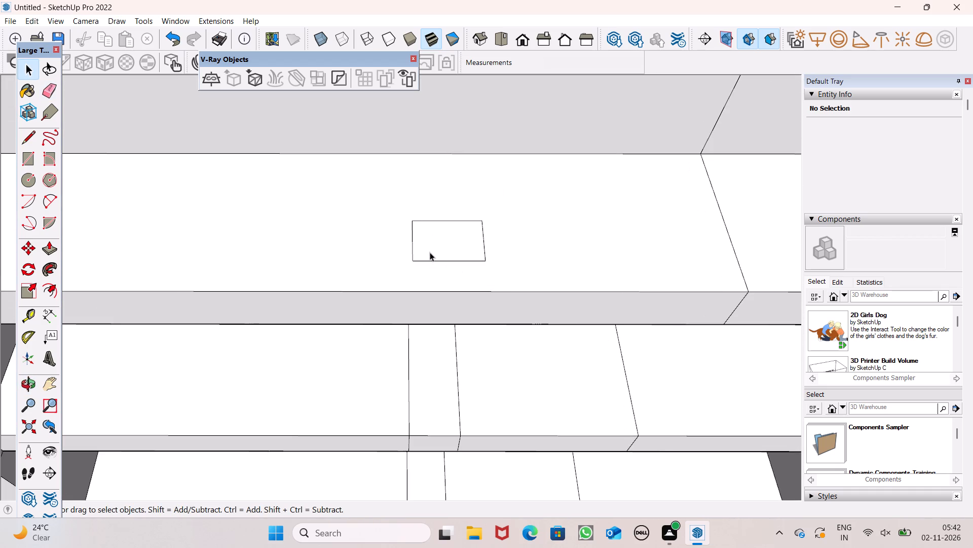
pyautogui.doubleClick(434, 245)
pyautogui.press('m')
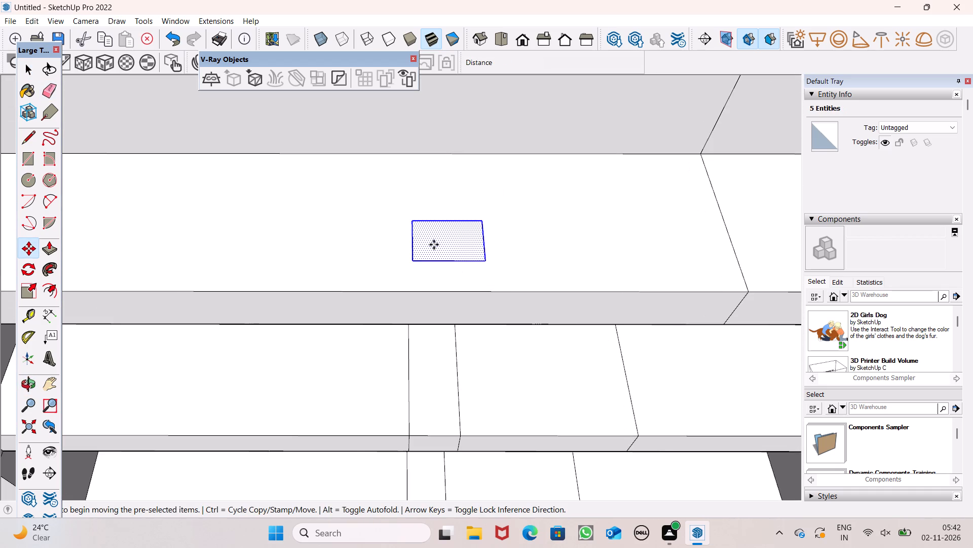
pyautogui.press('Return')
pyautogui.scroll(-4, 387, 217)
pyautogui.moveTo(412, 315); pyautogui.dragTo(404, 242, button='middle')
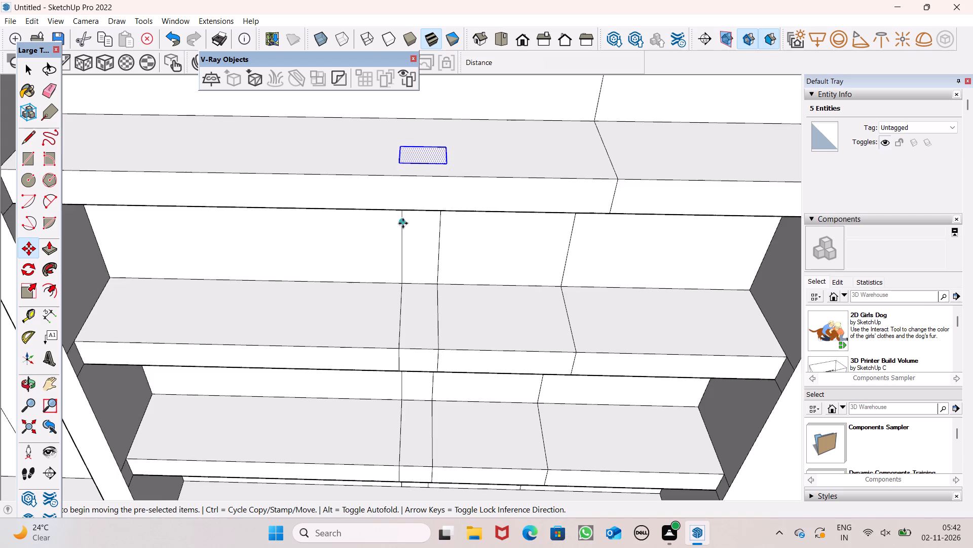
pyautogui.scroll(-2, 400, 239)
pyautogui.moveTo(414, 294); pyautogui.dragTo(421, 339, button='middle')
pyautogui.scroll(1, 421, 339)
pyautogui.scroll(-3, 442, 290)
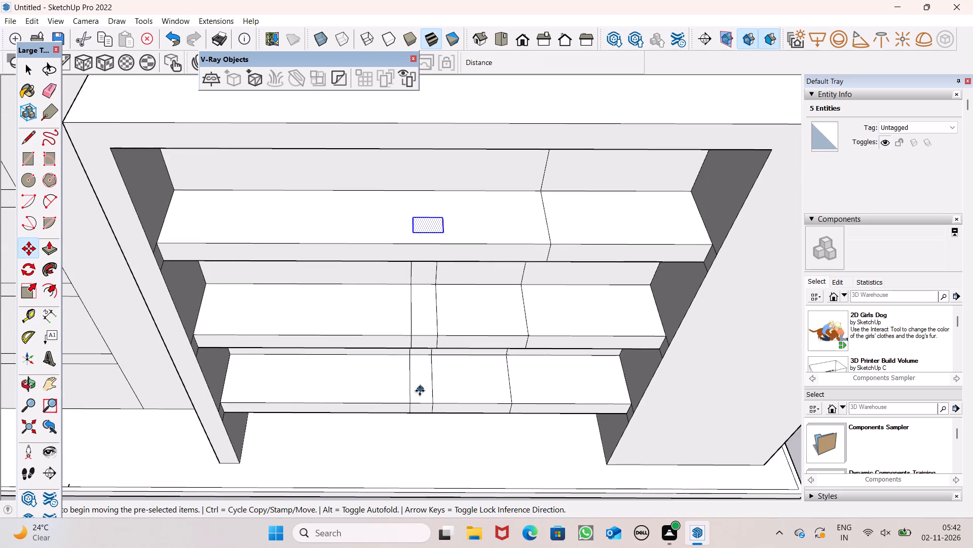
pyautogui.moveTo(420, 391); pyautogui.dragTo(411, 397, button='middle')
pyautogui.scroll(1, 385, 316)
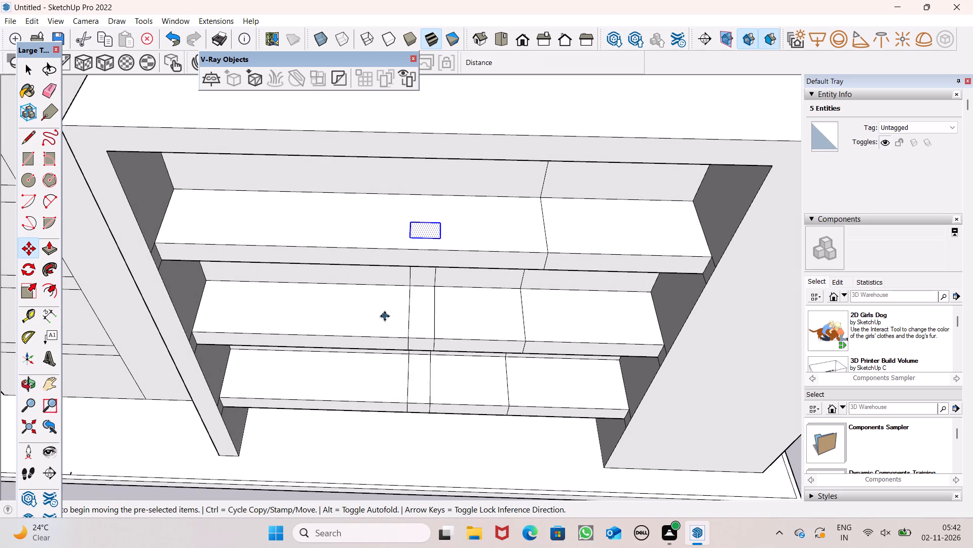
pyautogui.scroll(1, 385, 316)
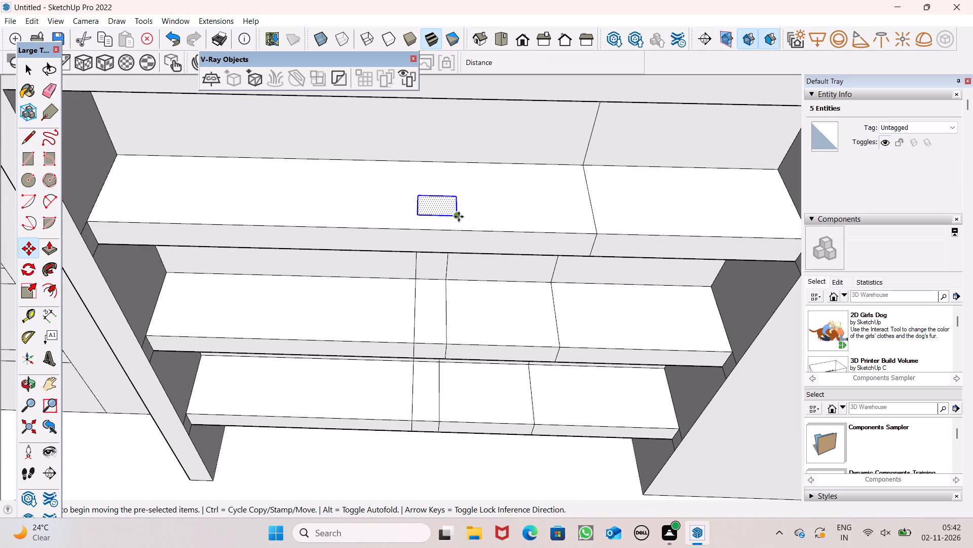
pyautogui.moveTo(457, 217); pyautogui.dragTo(452, 335)
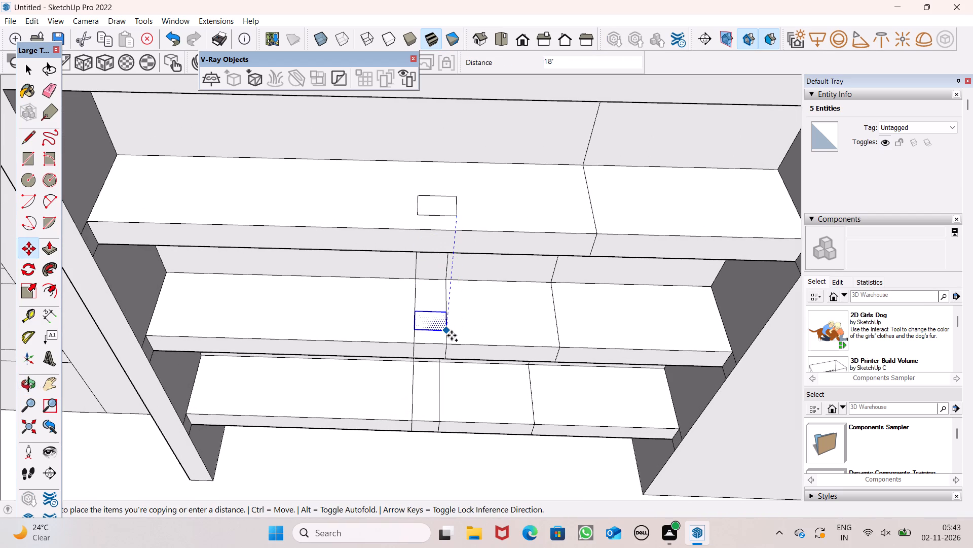
pyautogui.moveTo(452, 335); pyautogui.dragTo(451, 335)
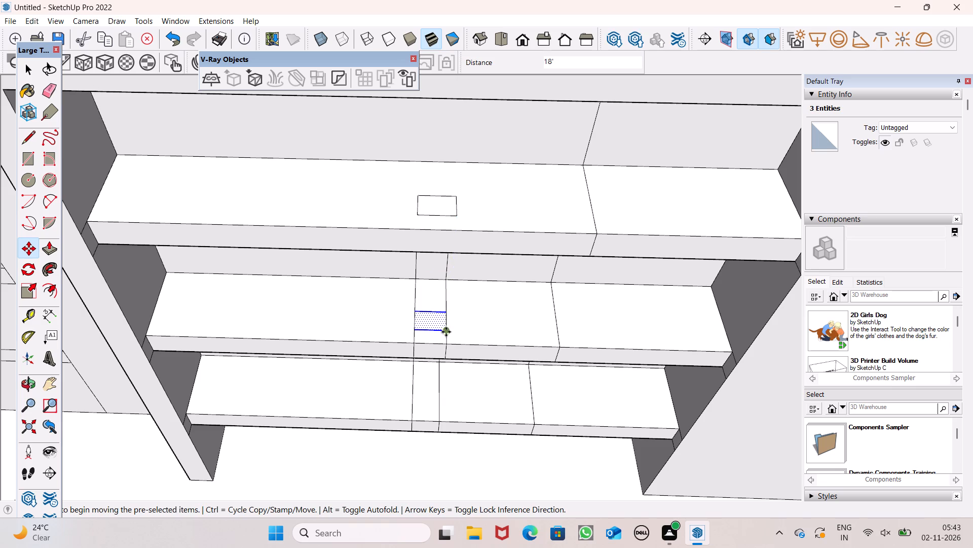
# Copy the small rectangle from the middle shelf about 18' 2 9/16" onto the narrow strip of the lowest shelf's top.
pyautogui.moveTo(446, 332); pyautogui.dragTo(438, 396)
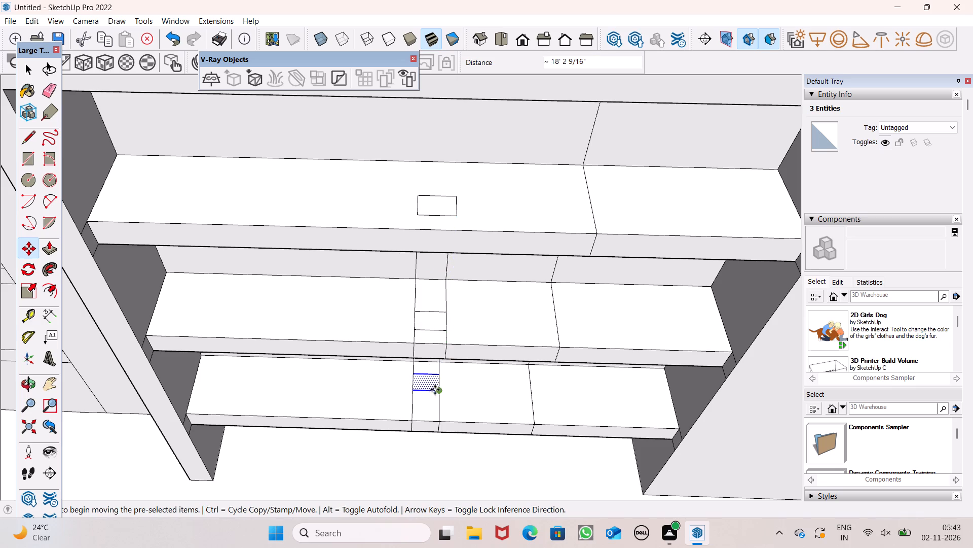
# Move the lowest shelf's small rectangle 2' 8 3/8" along the strip toward the shelf's front edge and clear the selection.
pyautogui.scroll(4, 425, 445)
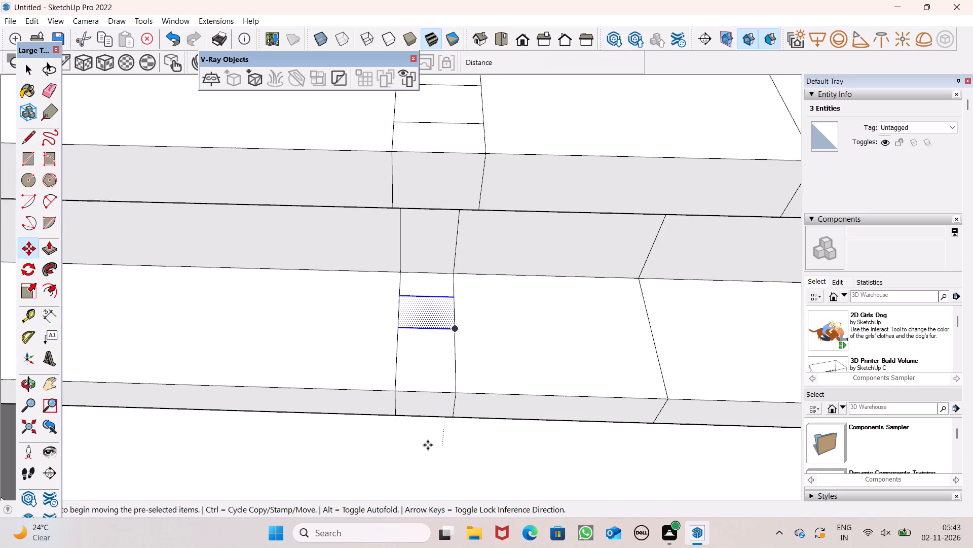
pyautogui.scroll(3, 428, 445)
pyautogui.moveTo(425, 443); pyautogui.dragTo(424, 437, button='middle')
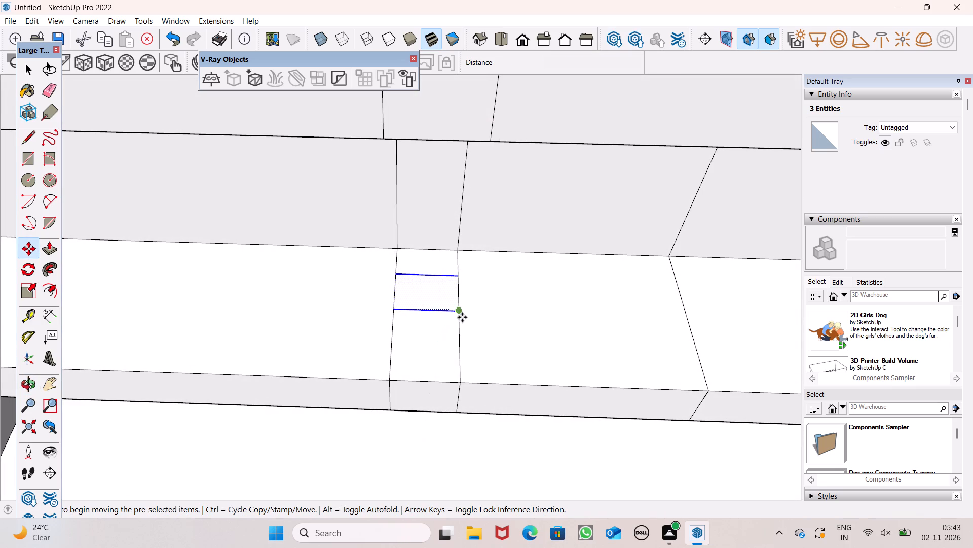
pyautogui.moveTo(459, 310); pyautogui.dragTo(459, 352)
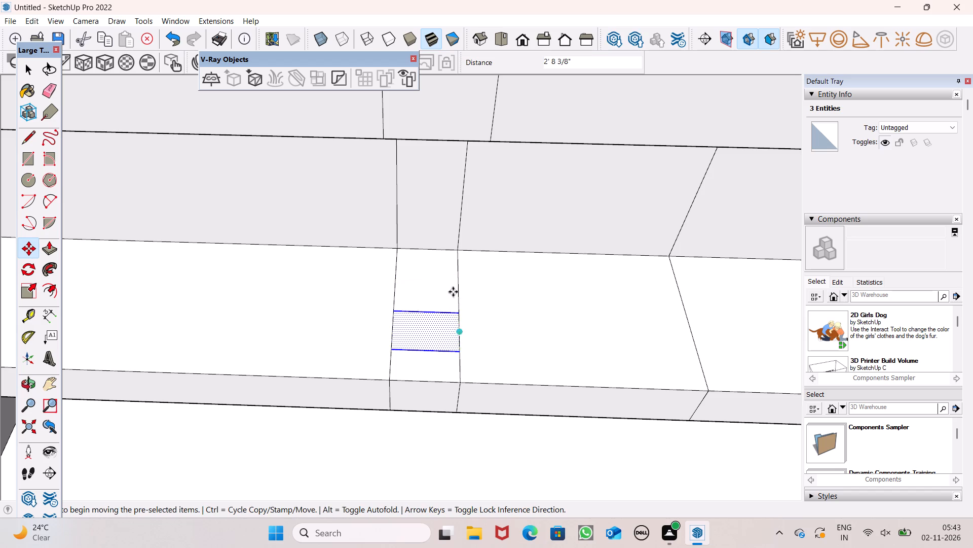
pyautogui.scroll(-11, 446, 244)
pyautogui.moveTo(458, 292); pyautogui.dragTo(463, 379, button='middle')
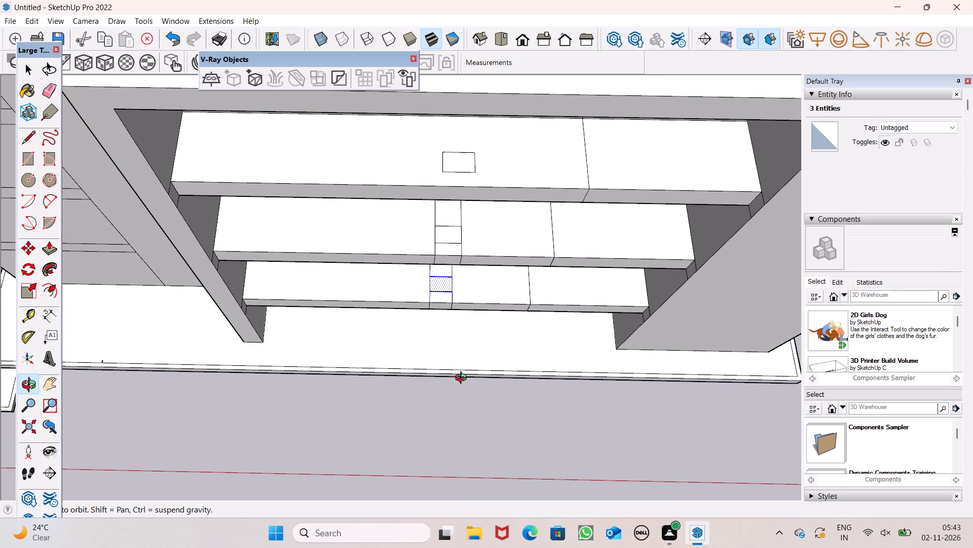
pyautogui.moveTo(463, 379); pyautogui.dragTo(461, 223, button='middle')
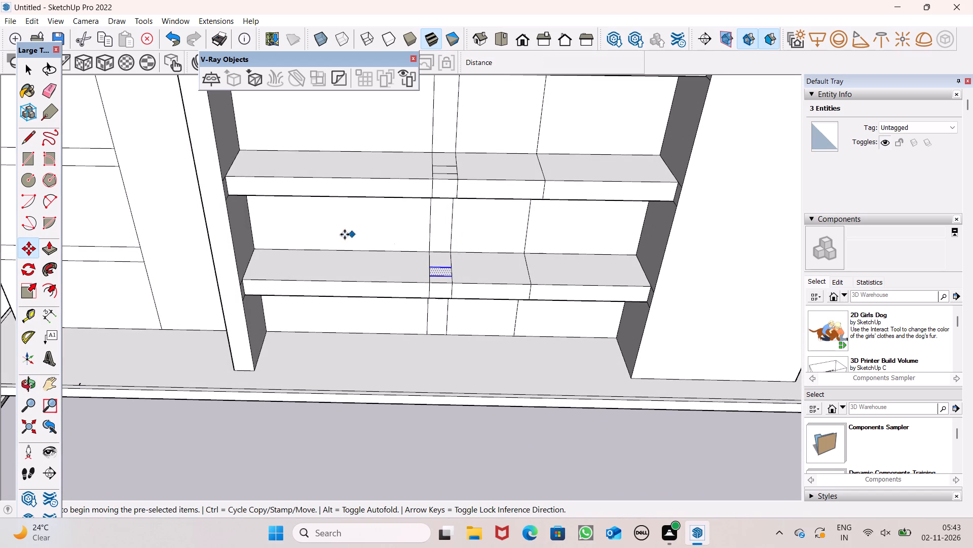
pyautogui.scroll(-5, 428, 288)
pyautogui.press('space')
pyautogui.click(428, 394)
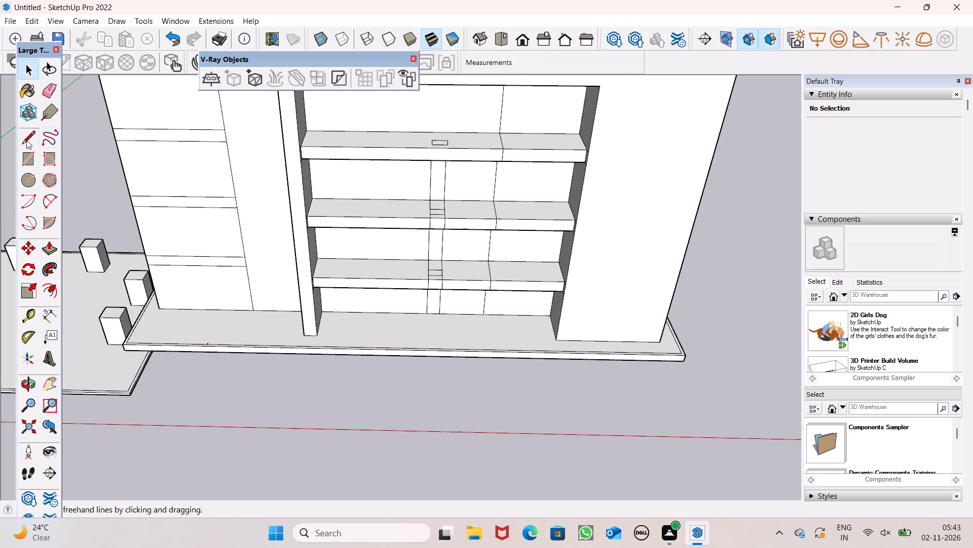
# Draw two lines about 15' 2 7/8" long across the base's top, extending the back wall's narrow strip to the front edge.
pyautogui.click(24, 139)
pyautogui.scroll(-2, 426, 228)
pyautogui.moveTo(426, 280); pyautogui.dragTo(439, 345, button='middle')
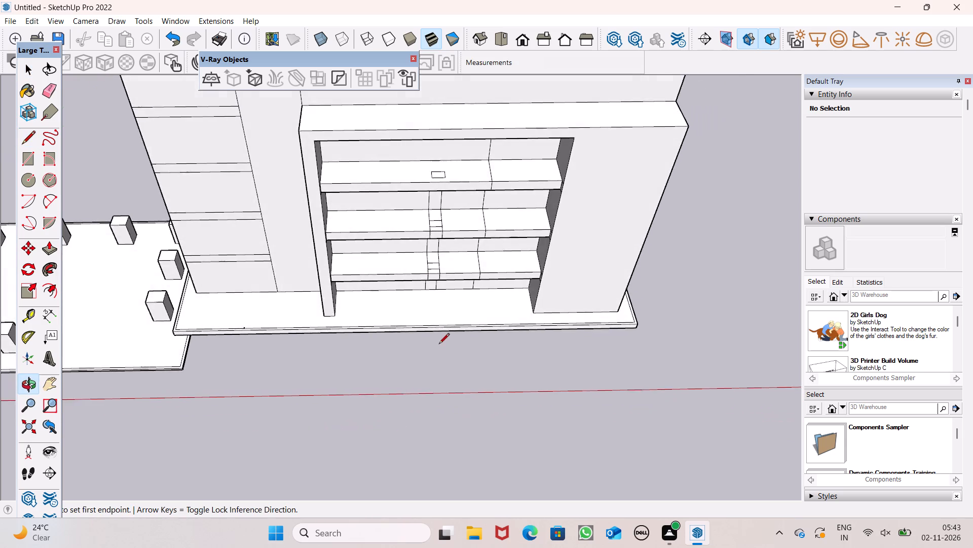
pyautogui.moveTo(439, 345); pyautogui.dragTo(439, 344, button='middle')
pyautogui.scroll(9, 436, 347)
pyautogui.scroll(6, 439, 248)
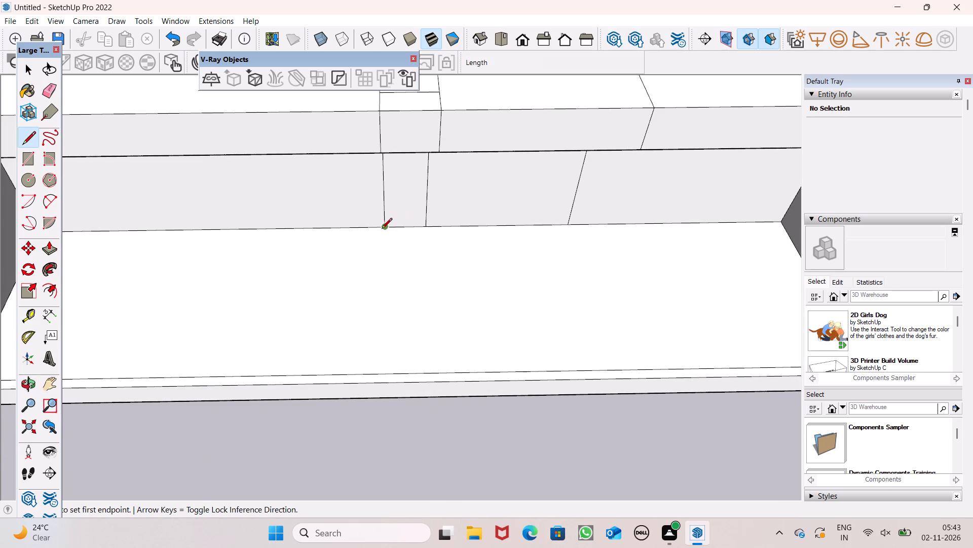
pyautogui.click(382, 229)
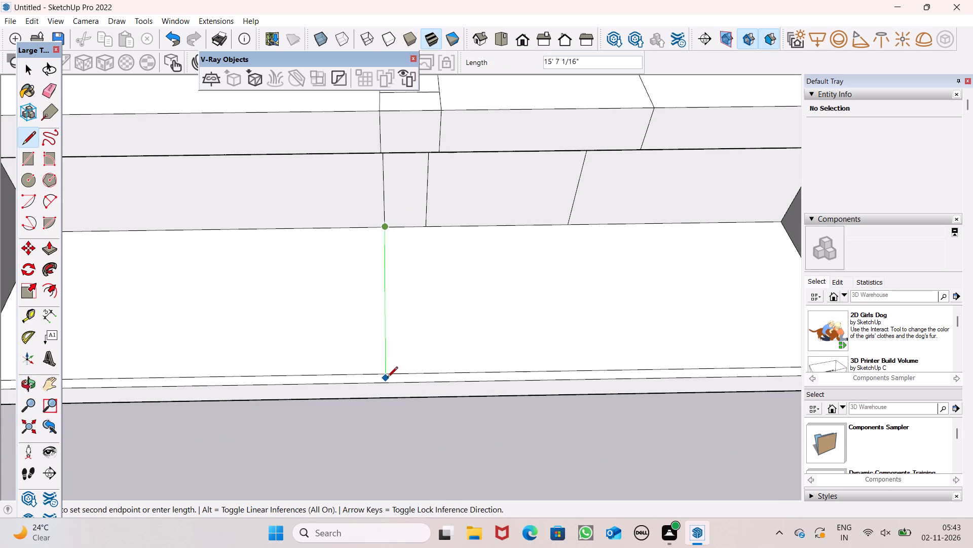
pyautogui.click(387, 378)
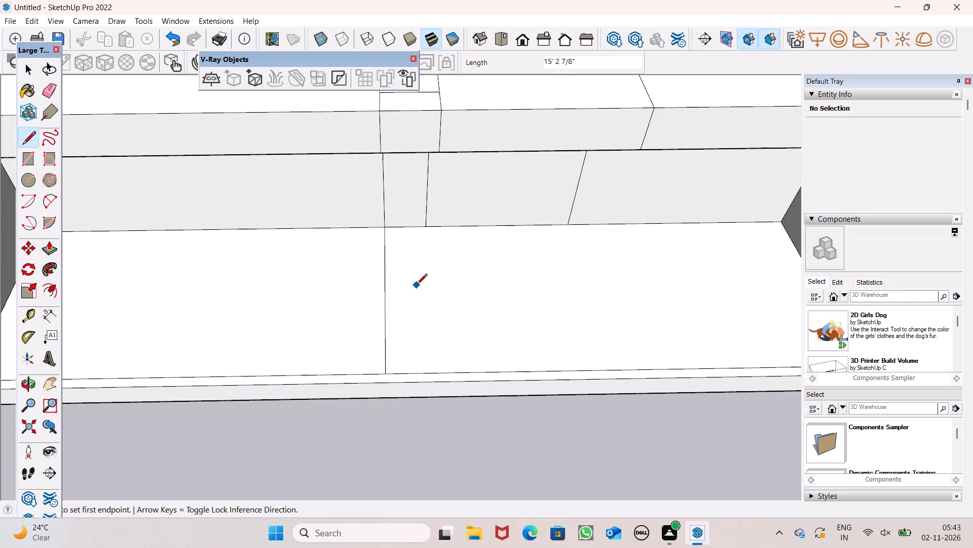
pyautogui.click(432, 226)
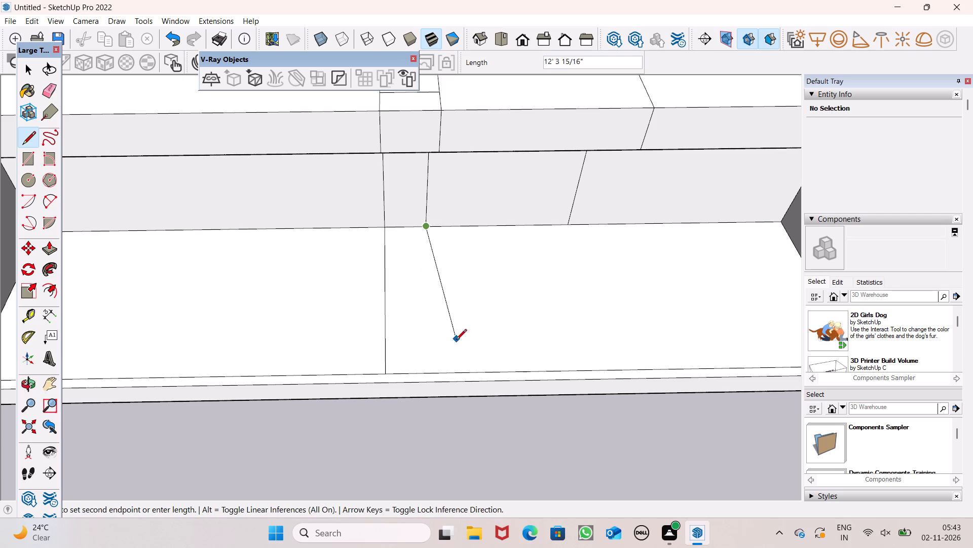
pyautogui.click(437, 368)
pyautogui.press('space')
# Copy the small rectangle from the lowest shelf 18' down onto the narrow strip on the base's top.
pyautogui.scroll(-6, 437, 297)
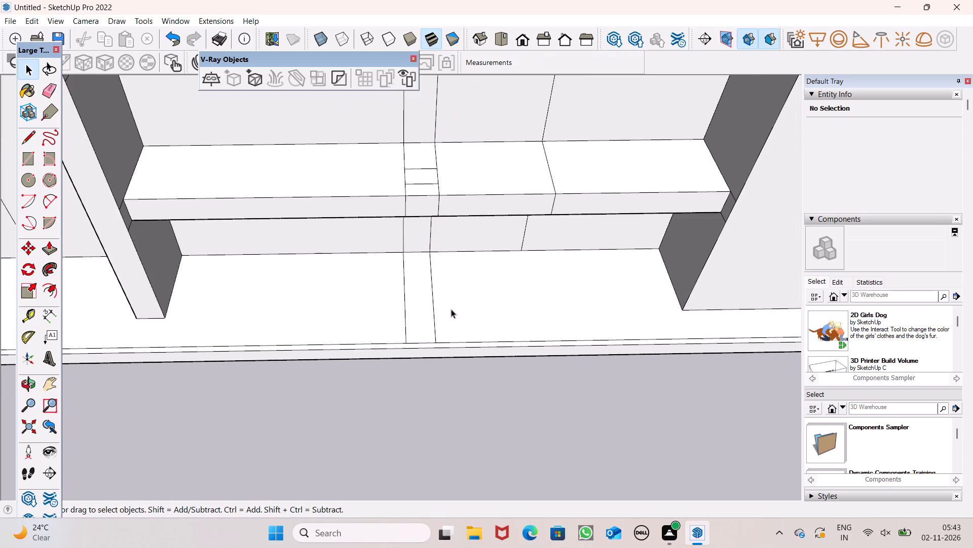
pyautogui.moveTo(460, 311); pyautogui.dragTo(465, 341, button='middle')
pyautogui.scroll(2, 465, 341)
pyautogui.scroll(4, 418, 229)
pyautogui.scroll(-2, 419, 158)
pyautogui.moveTo(490, 269); pyautogui.dragTo(487, 286, button='middle')
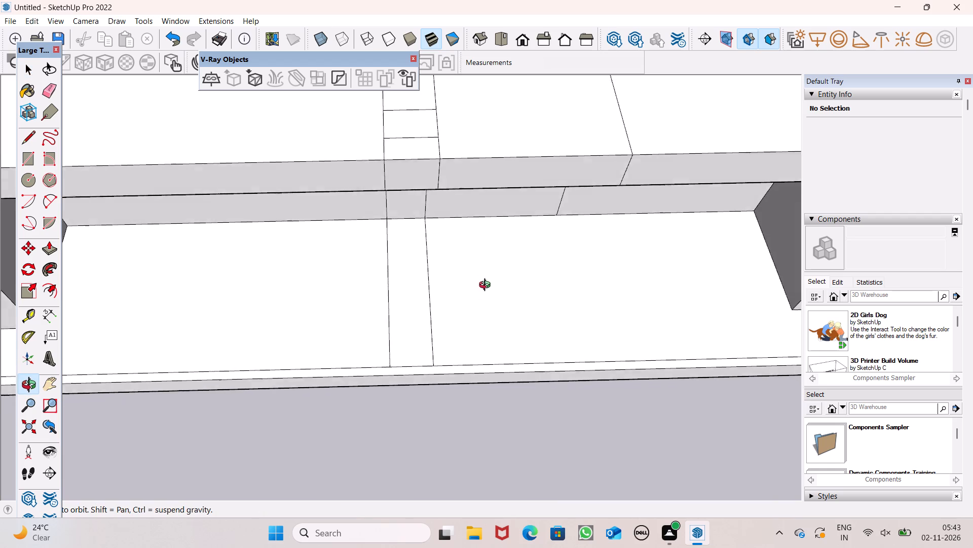
pyautogui.moveTo(487, 286); pyautogui.dragTo(477, 295, button='middle')
pyautogui.doubleClick(417, 124)
pyautogui.press('m')
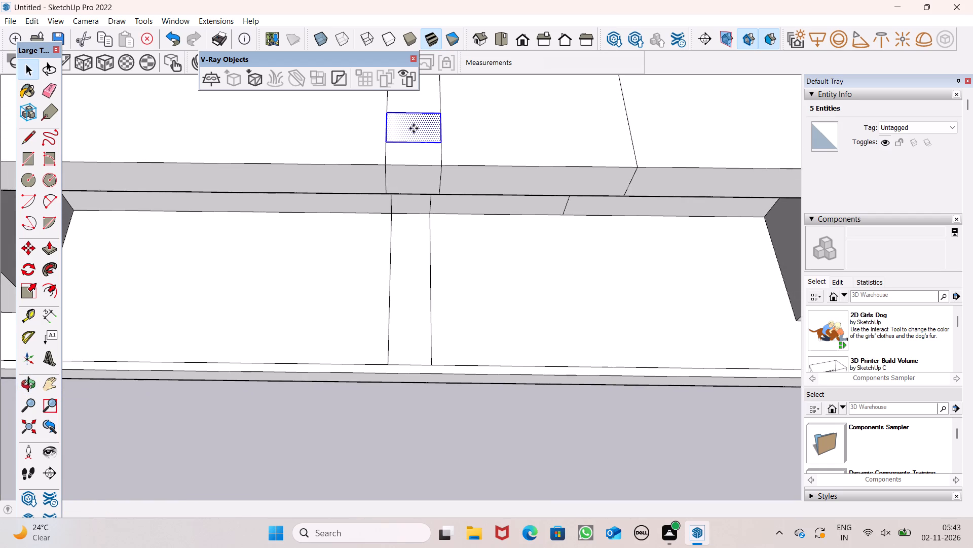
pyautogui.press('Return')
pyautogui.keyDown('ctrl'); pyautogui.moveTo(413, 129); pyautogui.dragTo(423, 285); pyautogui.keyUp('ctrl')
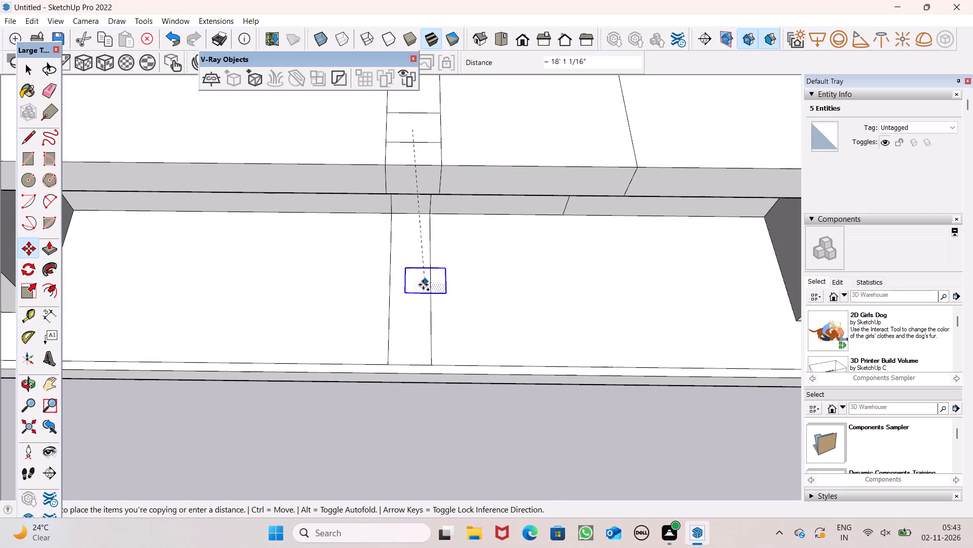
pyautogui.keyDown('ctrl'); pyautogui.moveTo(423, 285); pyautogui.dragTo(406, 234); pyautogui.keyUp('ctrl')
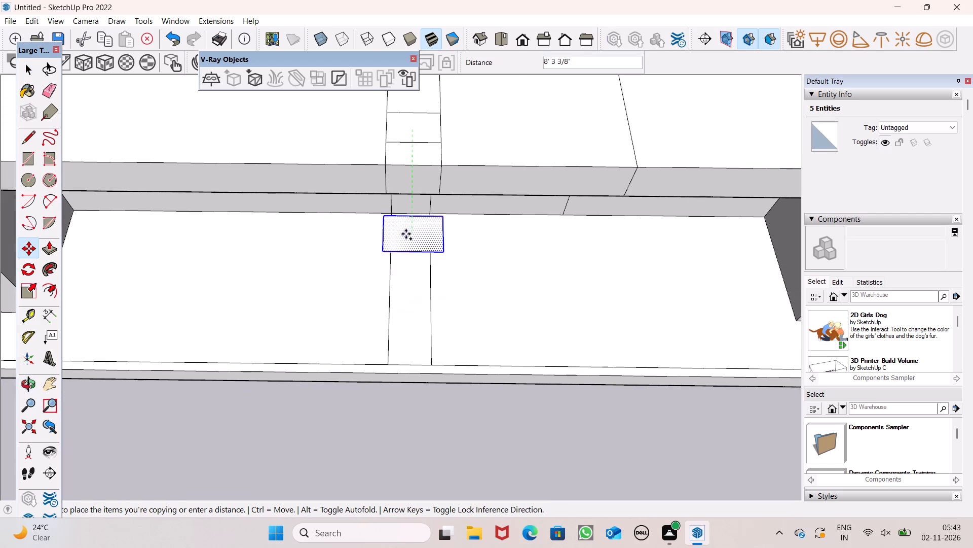
pyautogui.keyDown('ctrl'); pyautogui.moveTo(406, 234); pyautogui.dragTo(406, 266); pyautogui.keyUp('ctrl')
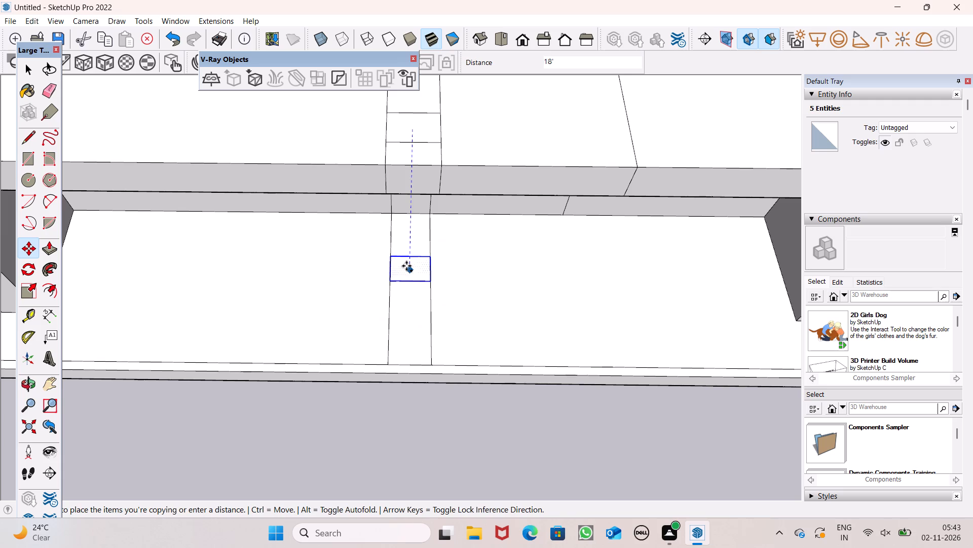
pyautogui.keyDown('ctrl'); pyautogui.moveTo(406, 266); pyautogui.dragTo(407, 269); pyautogui.keyUp('ctrl')
# Move the copied rectangle along the base's strip toward the front edge, including a 9" nudge, and clear the selection.
pyautogui.moveTo(430, 356); pyautogui.dragTo(435, 185, button='middle')
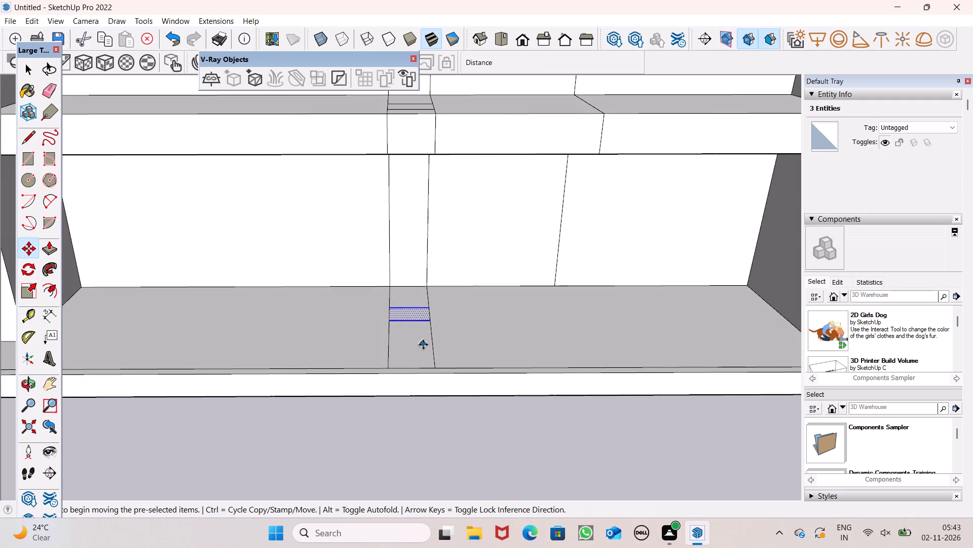
pyautogui.scroll(1, 423, 352)
pyautogui.scroll(-4, 463, 223)
pyautogui.moveTo(452, 338); pyautogui.dragTo(453, 390, button='middle')
pyautogui.scroll(9, 428, 401)
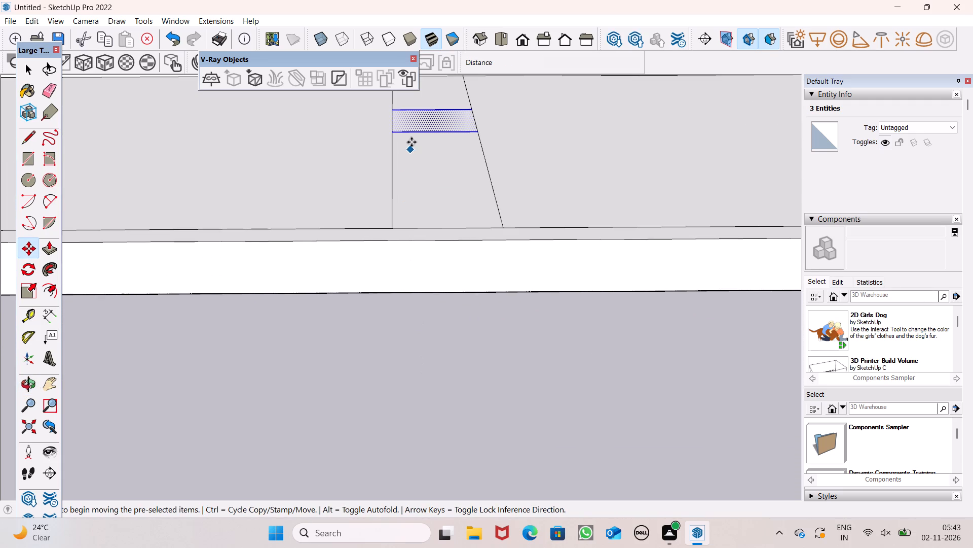
pyautogui.moveTo(431, 120); pyautogui.dragTo(432, 163)
pyautogui.scroll(-6, 431, 161)
pyautogui.moveTo(503, 218); pyautogui.dragTo(491, 385, button='middle')
pyautogui.scroll(-11, 460, 264)
pyautogui.moveTo(462, 307); pyautogui.dragTo(483, 344, button='middle')
pyautogui.scroll(-1, 472, 314)
pyautogui.scroll(1, 468, 291)
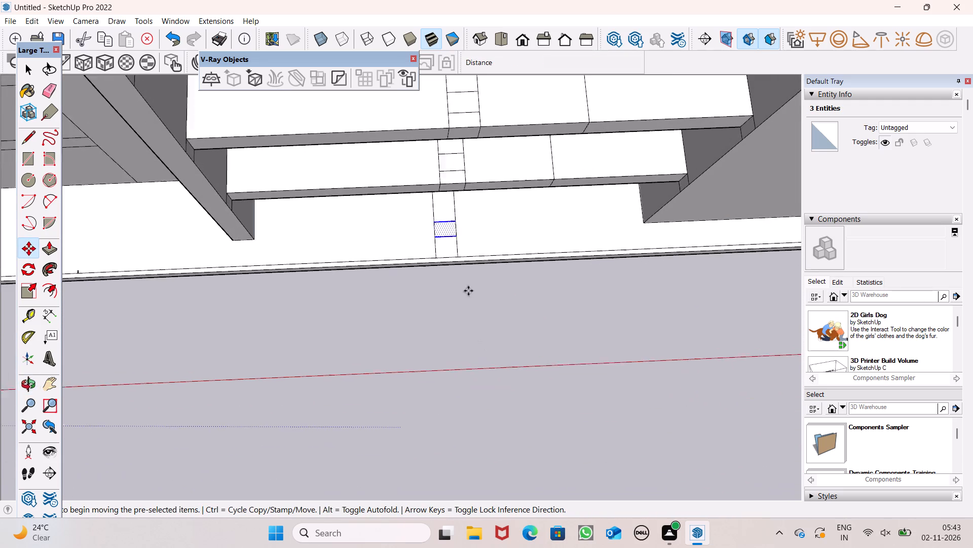
pyautogui.scroll(2, 468, 291)
pyautogui.moveTo(446, 220); pyautogui.dragTo(446, 228)
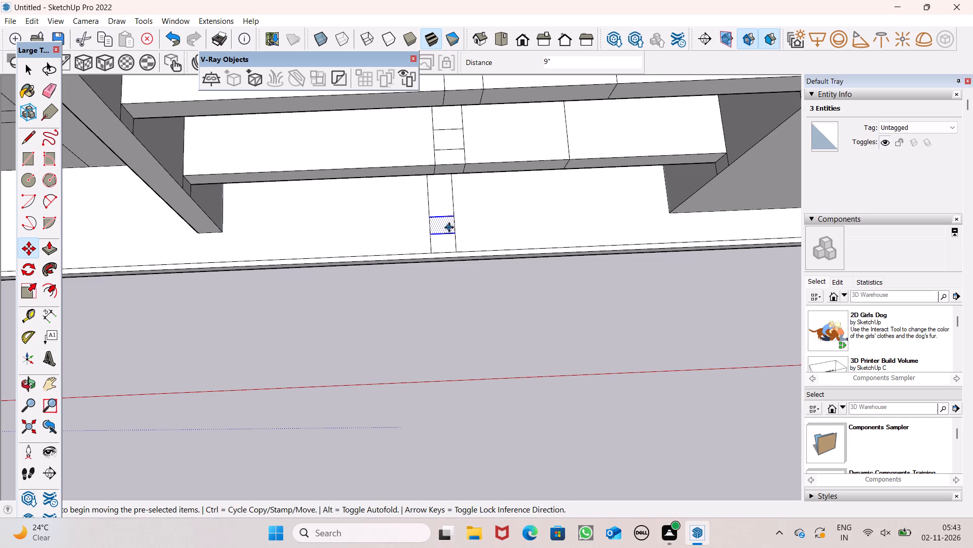
pyautogui.moveTo(444, 227); pyautogui.dragTo(444, 235)
pyautogui.scroll(5, 451, 262)
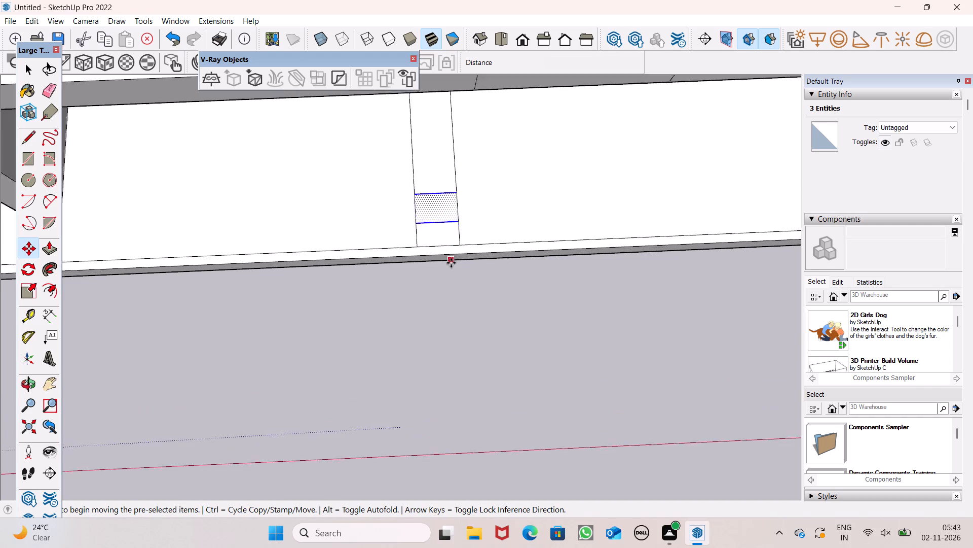
pyautogui.scroll(4, 451, 263)
pyautogui.press('space')
pyautogui.scroll(-13, 432, 244)
pyautogui.click(444, 274)
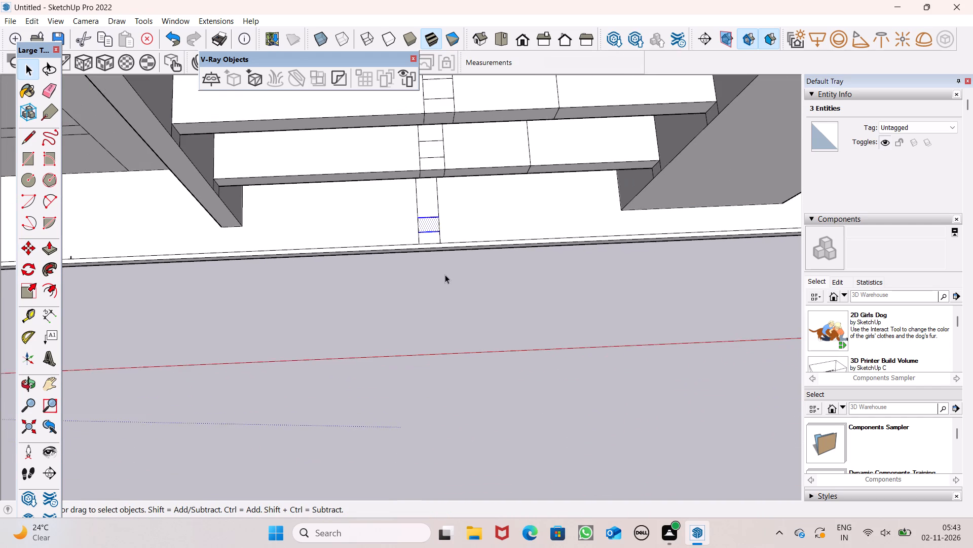
# Erase the two strip lines between the back wall and the small rectangle on the middle shelf's top.
pyautogui.scroll(-4, 424, 235)
pyautogui.moveTo(457, 245); pyautogui.dragTo(451, 259, button='middle')
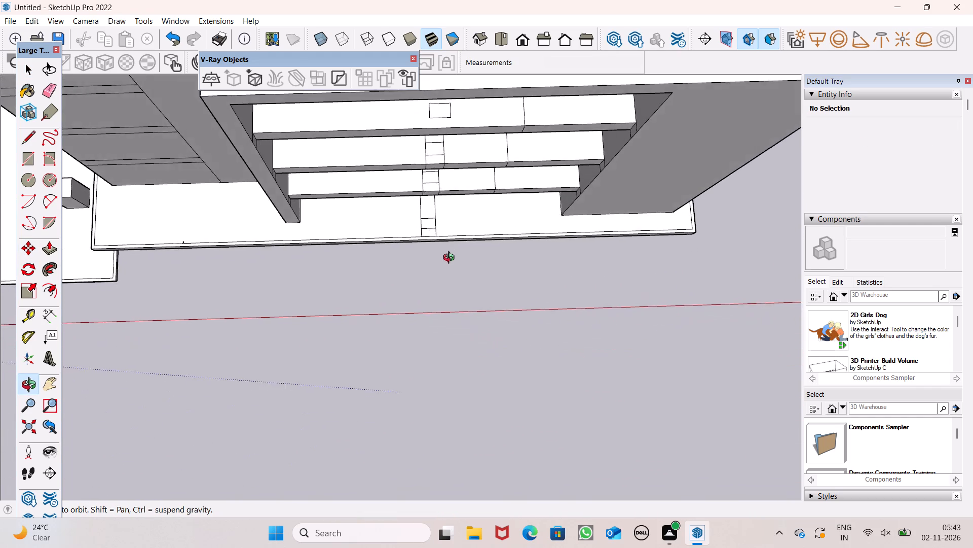
pyautogui.moveTo(451, 259); pyautogui.dragTo(438, 207, button='middle')
pyautogui.click(45, 88)
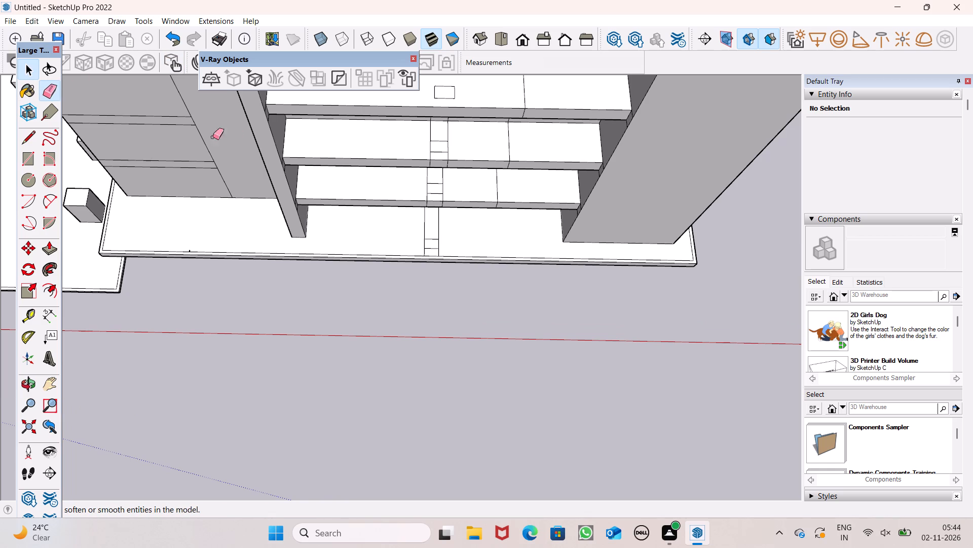
pyautogui.scroll(5, 366, 156)
pyautogui.moveTo(433, 100); pyautogui.dragTo(471, 103)
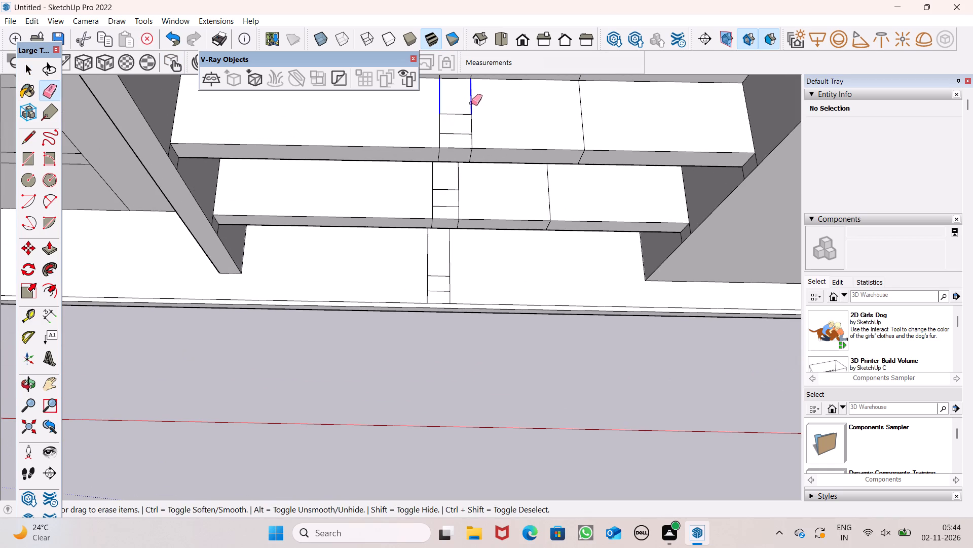
pyautogui.moveTo(471, 103); pyautogui.dragTo(473, 101)
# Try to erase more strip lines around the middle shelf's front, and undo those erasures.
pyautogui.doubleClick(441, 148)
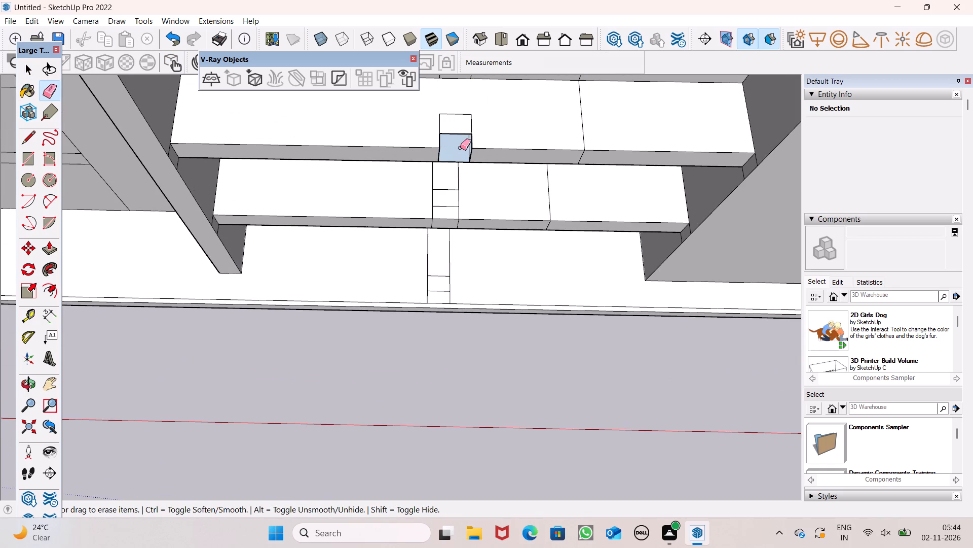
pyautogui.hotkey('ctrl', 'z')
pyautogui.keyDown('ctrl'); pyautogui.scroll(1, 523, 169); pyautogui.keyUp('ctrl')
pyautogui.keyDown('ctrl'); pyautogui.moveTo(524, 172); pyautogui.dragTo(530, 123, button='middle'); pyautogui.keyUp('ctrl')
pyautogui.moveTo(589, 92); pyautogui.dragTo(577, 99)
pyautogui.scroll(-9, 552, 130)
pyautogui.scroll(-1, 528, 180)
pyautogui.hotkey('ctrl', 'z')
# Erase the strip's lines on the back wall above the middle shelf and on its front edge and top, keeping the small rectangle.
pyautogui.moveTo(509, 123); pyautogui.dragTo(500, 11, button='middle')
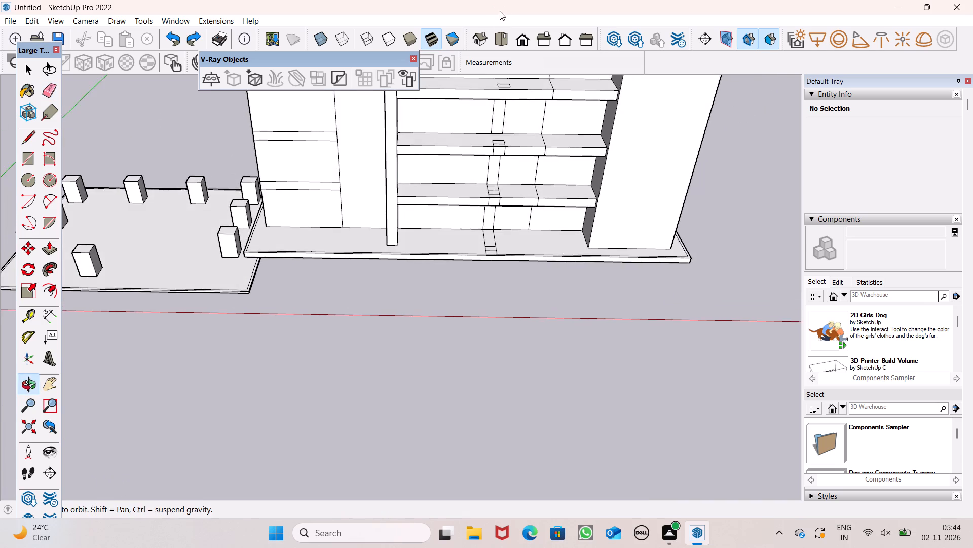
pyautogui.scroll(7, 499, 129)
pyautogui.moveTo(476, 107); pyautogui.dragTo(511, 97)
pyautogui.scroll(6, 510, 163)
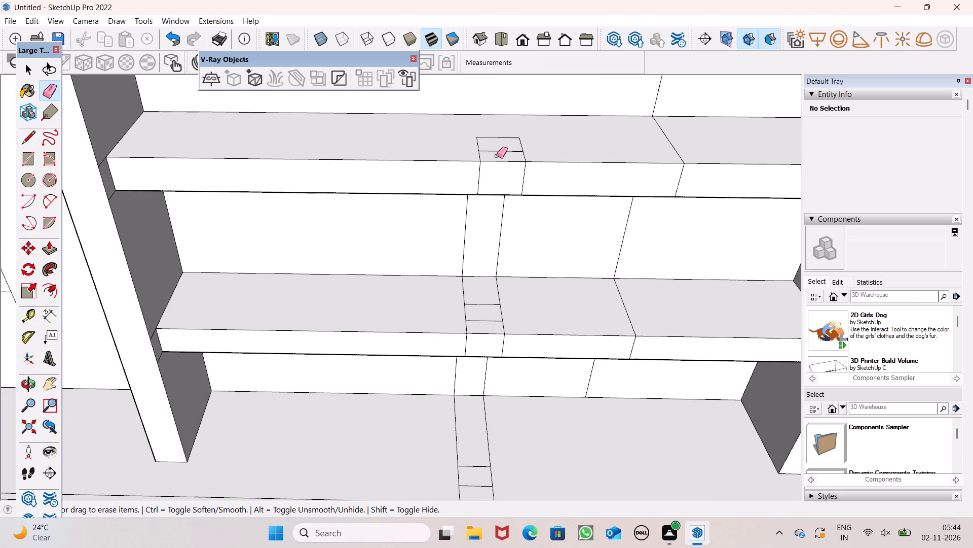
pyautogui.moveTo(494, 164); pyautogui.dragTo(492, 190, button='middle')
pyautogui.scroll(7, 492, 190)
pyautogui.moveTo(472, 187); pyautogui.dragTo(467, 181)
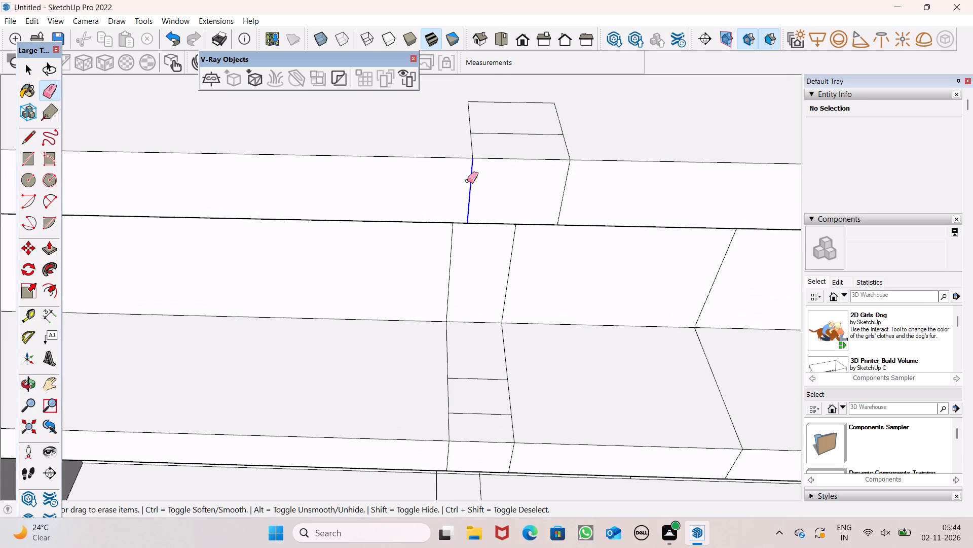
pyautogui.moveTo(467, 181); pyautogui.dragTo(572, 175)
pyautogui.scroll(4, 467, 143)
pyautogui.moveTo(466, 143); pyautogui.dragTo(637, 144)
# Erase the strip's lines on the middle shelf's underside and on the back wall between the middle and lowest shelves.
pyautogui.scroll(-6, 491, 98)
pyautogui.moveTo(508, 183); pyautogui.dragTo(502, 29, button='middle')
pyautogui.scroll(-5, 499, 171)
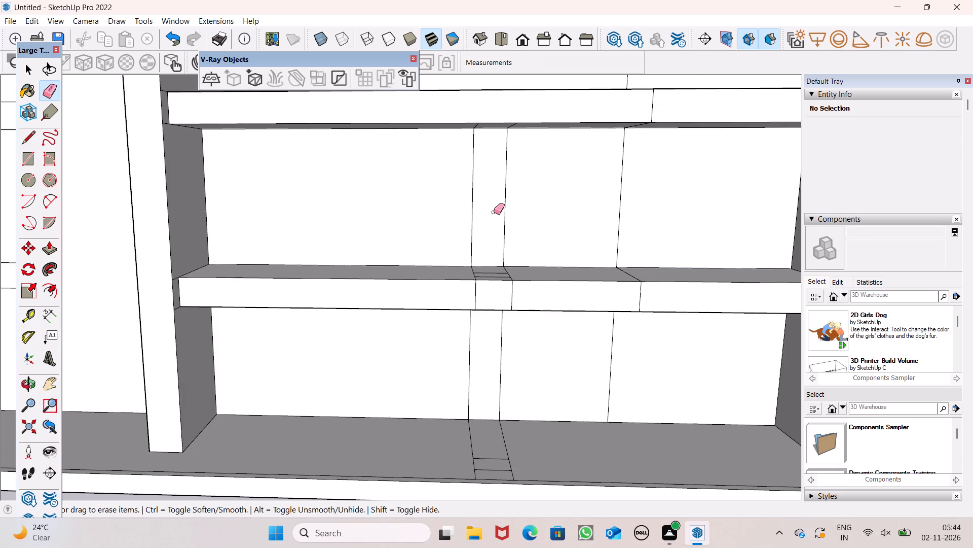
pyautogui.moveTo(492, 207); pyautogui.dragTo(491, 112, button='middle')
pyautogui.scroll(-5, 483, 227)
pyautogui.moveTo(488, 215); pyautogui.dragTo(494, 138, button='middle')
pyautogui.scroll(7, 494, 129)
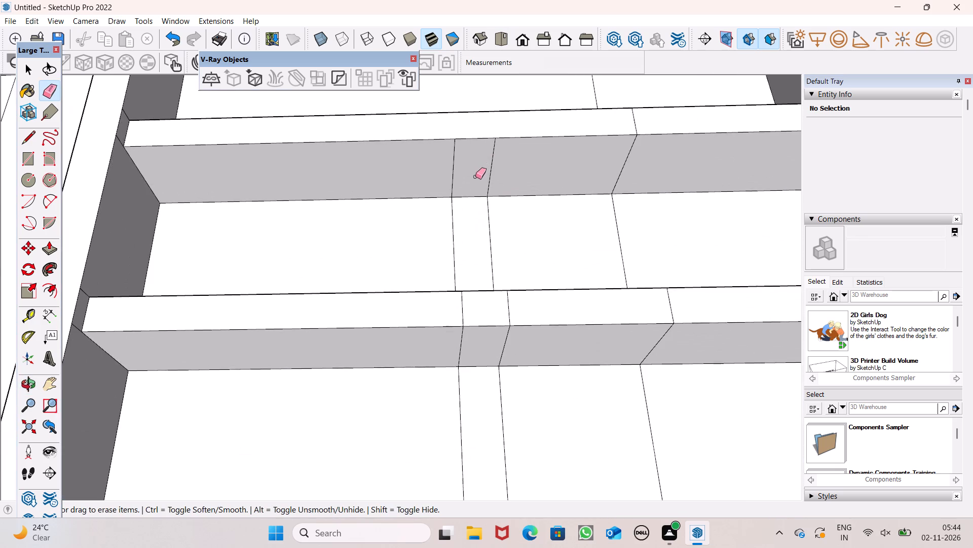
pyautogui.scroll(4, 472, 182)
pyautogui.moveTo(441, 175); pyautogui.dragTo(522, 155)
pyautogui.scroll(-5, 474, 177)
pyautogui.moveTo(502, 239); pyautogui.dragTo(509, 379, button='middle')
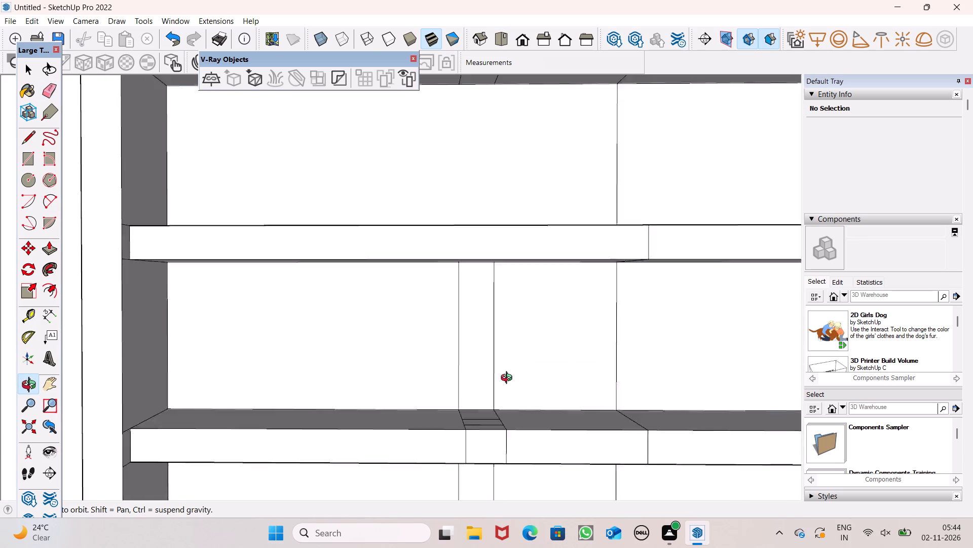
pyautogui.moveTo(509, 379); pyautogui.dragTo(513, 408, button='middle')
pyautogui.scroll(-4, 483, 294)
pyautogui.scroll(7, 462, 382)
pyautogui.moveTo(458, 353); pyautogui.dragTo(530, 338)
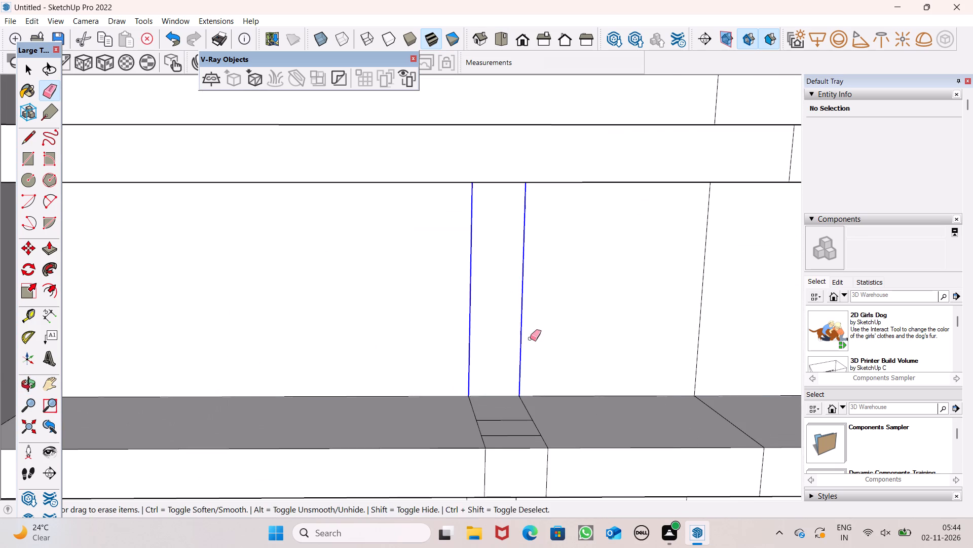
pyautogui.moveTo(530, 338); pyautogui.dragTo(535, 338)
# Erase the strip's lines on the lowest shelf's top and front edge, leaving only the small rectangle.
pyautogui.scroll(4, 517, 475)
pyautogui.moveTo(473, 439); pyautogui.dragTo(487, 547, button='middle')
pyautogui.scroll(1, 473, 439)
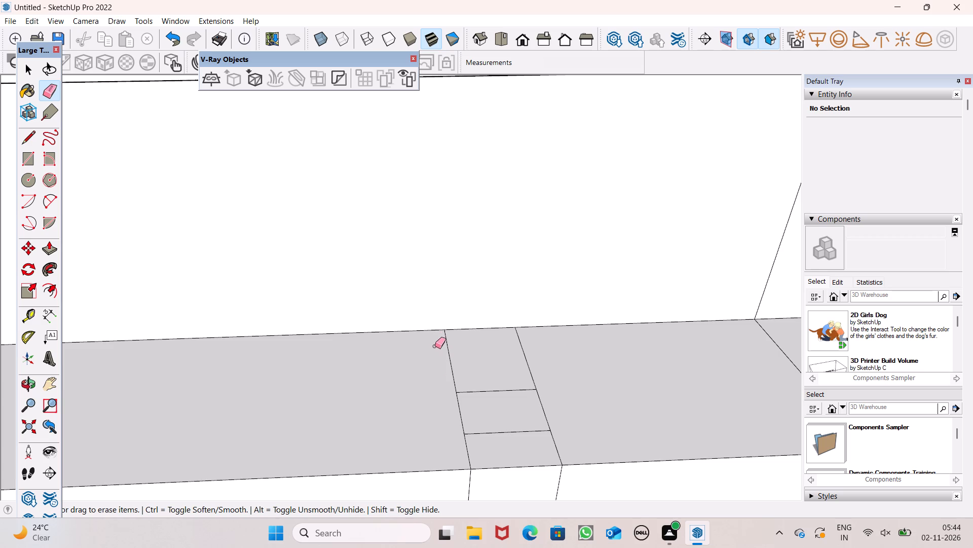
pyautogui.moveTo(436, 350); pyautogui.dragTo(538, 358)
pyautogui.moveTo(464, 454); pyautogui.dragTo(567, 442)
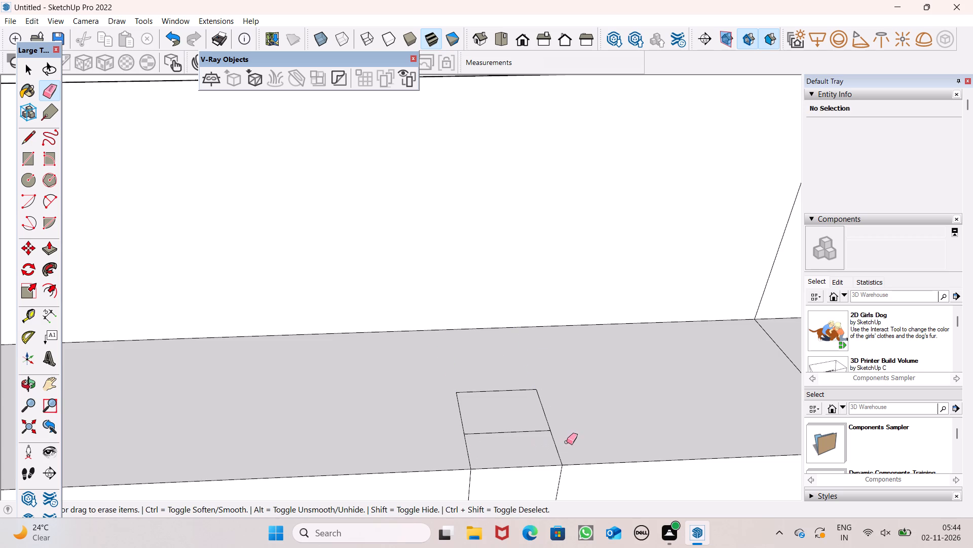
pyautogui.moveTo(567, 442); pyautogui.dragTo(458, 434)
pyautogui.scroll(-4, 454, 366)
pyautogui.moveTo(503, 495); pyautogui.dragTo(496, 429, button='middle')
pyautogui.scroll(3, 500, 443)
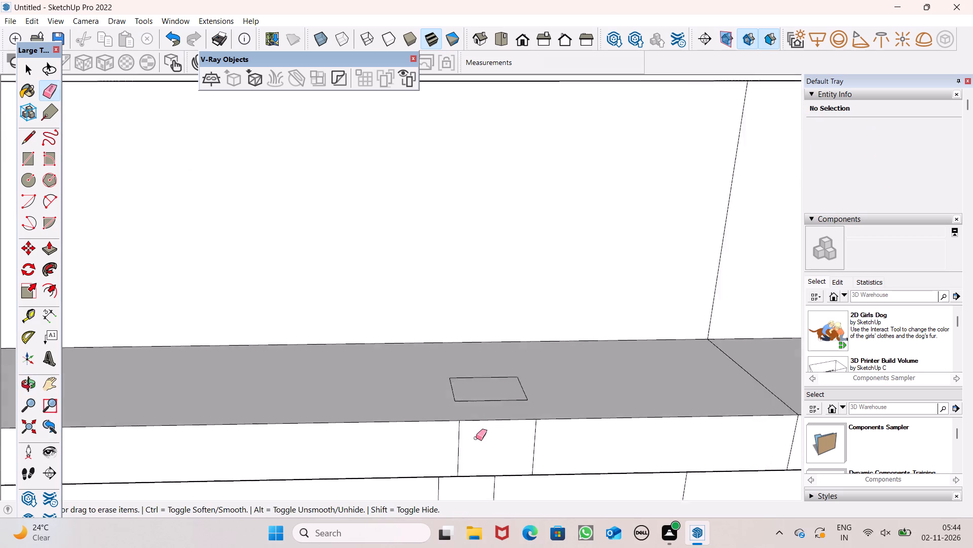
pyautogui.scroll(2, 476, 438)
pyautogui.moveTo(448, 452); pyautogui.dragTo(460, 448)
pyautogui.moveTo(585, 451); pyautogui.dragTo(540, 441)
# Erase the strip's lines on the lowest shelf's underside and on the back wall between that shelf and the base.
pyautogui.scroll(-8, 523, 286)
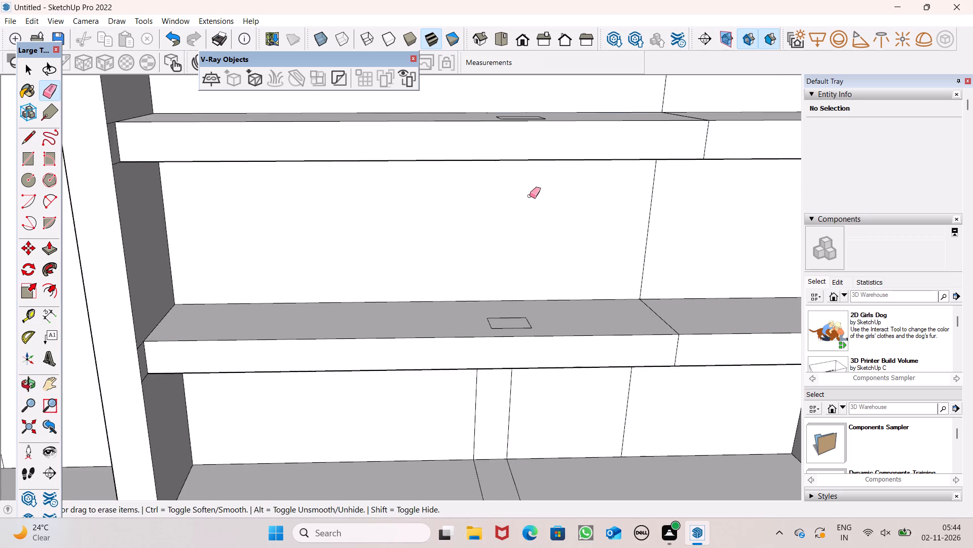
pyautogui.scroll(-5, 530, 196)
pyautogui.moveTo(553, 357); pyautogui.dragTo(537, 247, button='middle')
pyautogui.scroll(7, 543, 262)
pyautogui.moveTo(506, 216); pyautogui.dragTo(529, 124, button='middle')
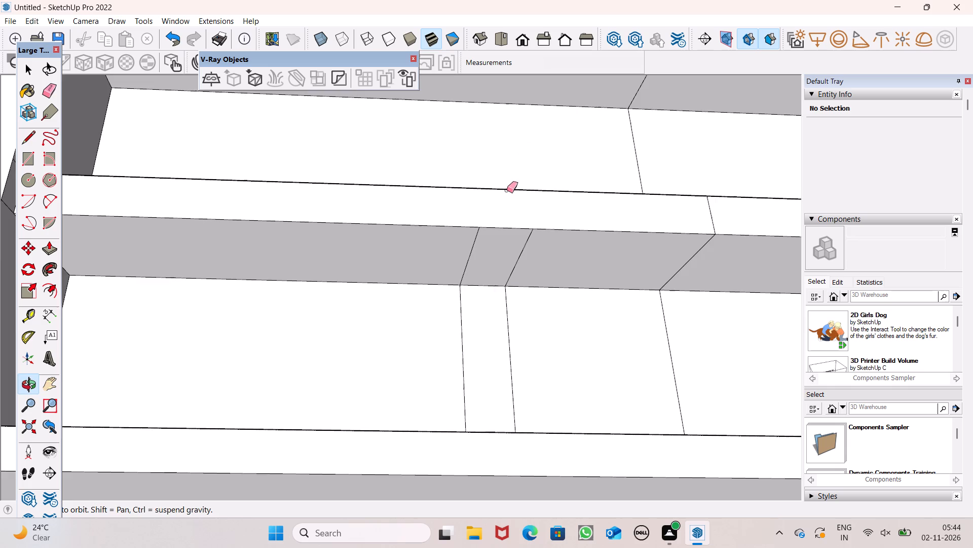
pyautogui.scroll(4, 500, 227)
pyautogui.moveTo(462, 249); pyautogui.dragTo(472, 249)
pyautogui.moveTo(548, 258); pyautogui.dragTo(536, 266)
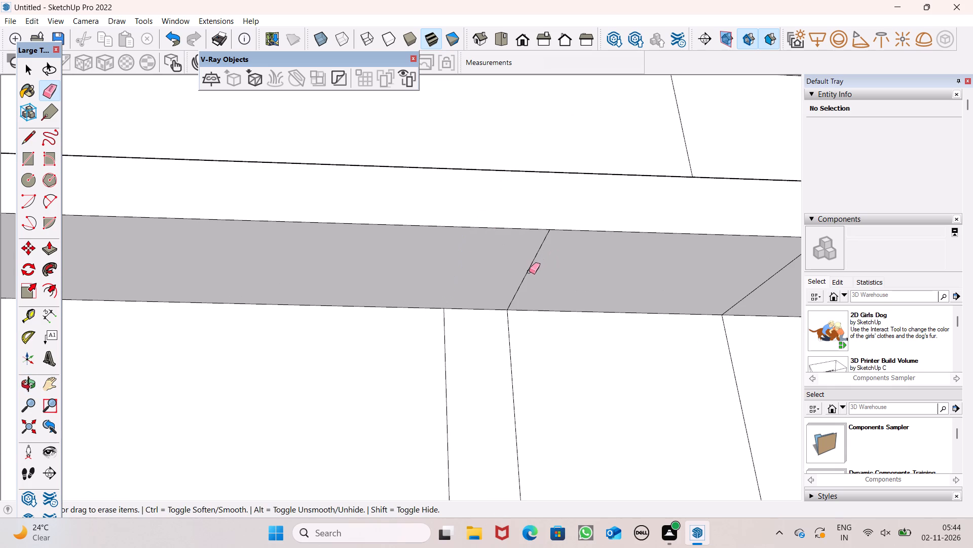
pyautogui.click(528, 269)
pyautogui.scroll(-8, 505, 214)
pyautogui.moveTo(527, 284); pyautogui.dragTo(553, 415, button='middle')
pyautogui.moveTo(466, 421); pyautogui.dragTo(532, 404)
pyautogui.moveTo(529, 400); pyautogui.dragTo(481, 408)
pyautogui.scroll(-6, 490, 232)
pyautogui.moveTo(514, 391); pyautogui.dragTo(525, 498, button='middle')
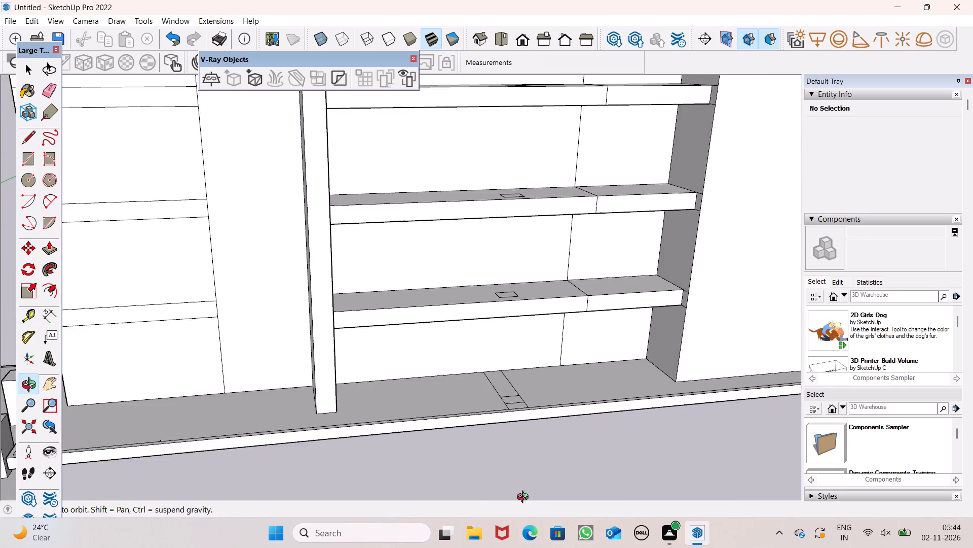
# Erase the strip's lines in front of and behind the small rectangle on the base, keeping the rectangle.
pyautogui.moveTo(525, 498); pyautogui.dragTo(529, 510, button='middle')
pyautogui.scroll(15, 521, 435)
pyautogui.click(489, 381)
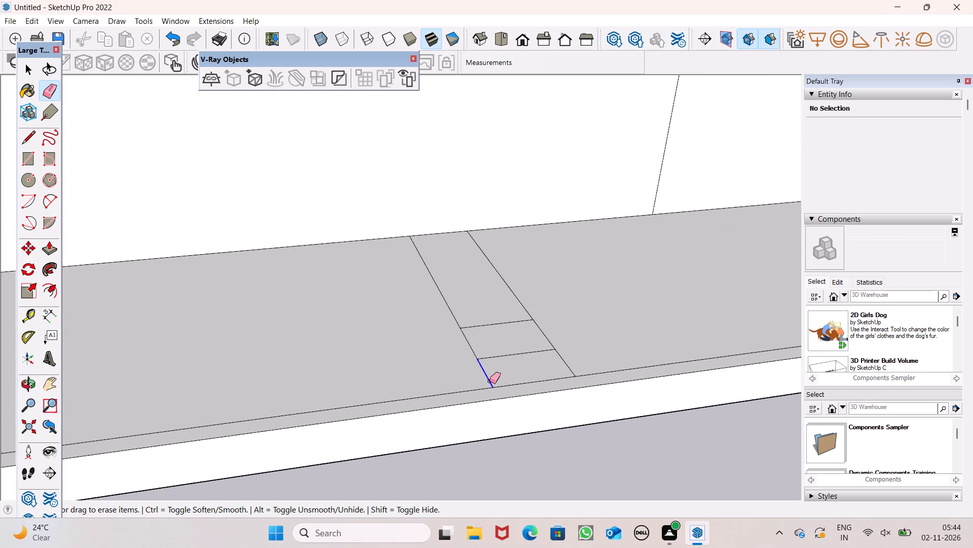
pyautogui.click(566, 361)
pyautogui.moveTo(429, 283); pyautogui.dragTo(500, 271)
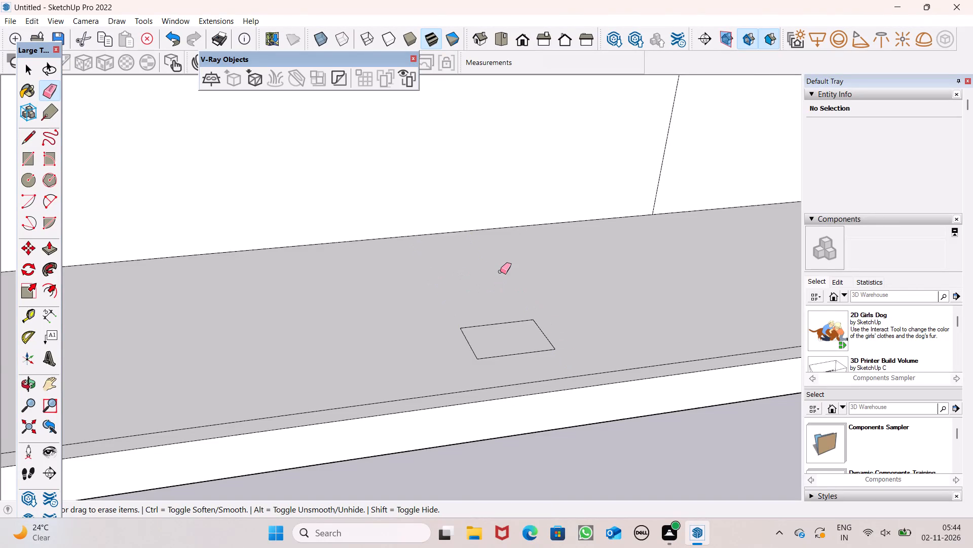
# Examine the tower's shelved facade frame, the marked rectangles and the columned base from above and from the front.
pyautogui.scroll(-12, 500, 271)
pyautogui.scroll(-5, 548, 297)
pyautogui.moveTo(549, 298); pyautogui.dragTo(554, 382, button='middle')
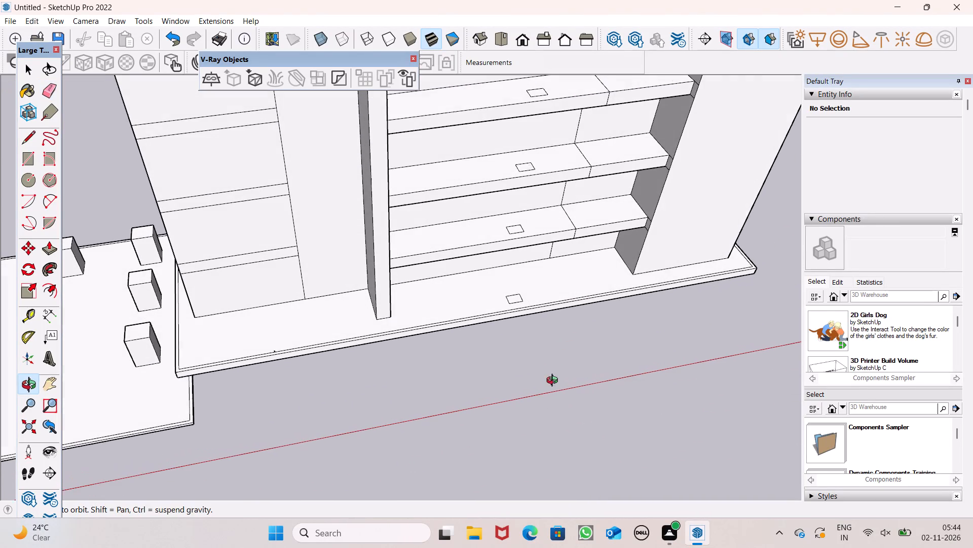
pyautogui.moveTo(554, 382); pyautogui.dragTo(554, 383, button='middle')
pyautogui.scroll(-4, 492, 164)
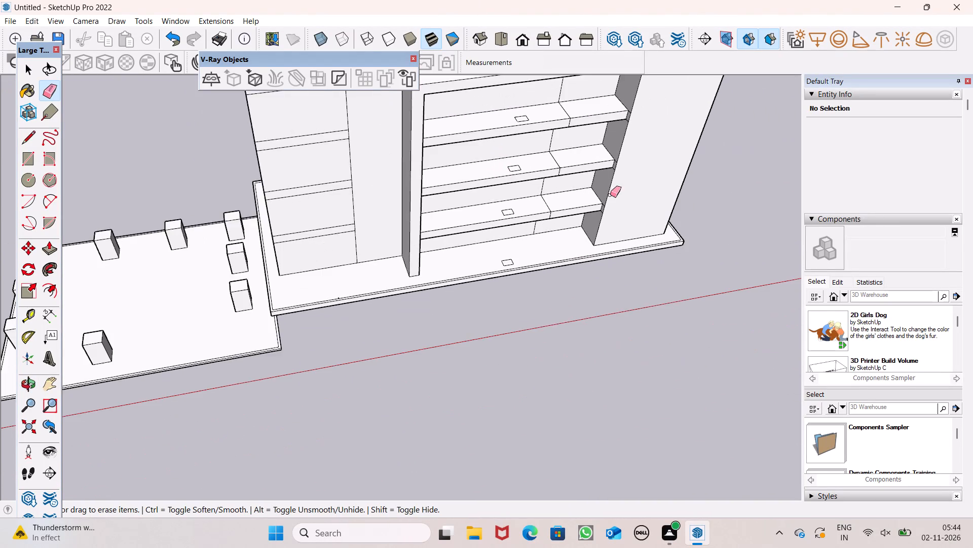
pyautogui.scroll(-2, 609, 200)
pyautogui.moveTo(607, 207); pyautogui.dragTo(568, 277, button='middle')
pyautogui.scroll(-2, 394, 253)
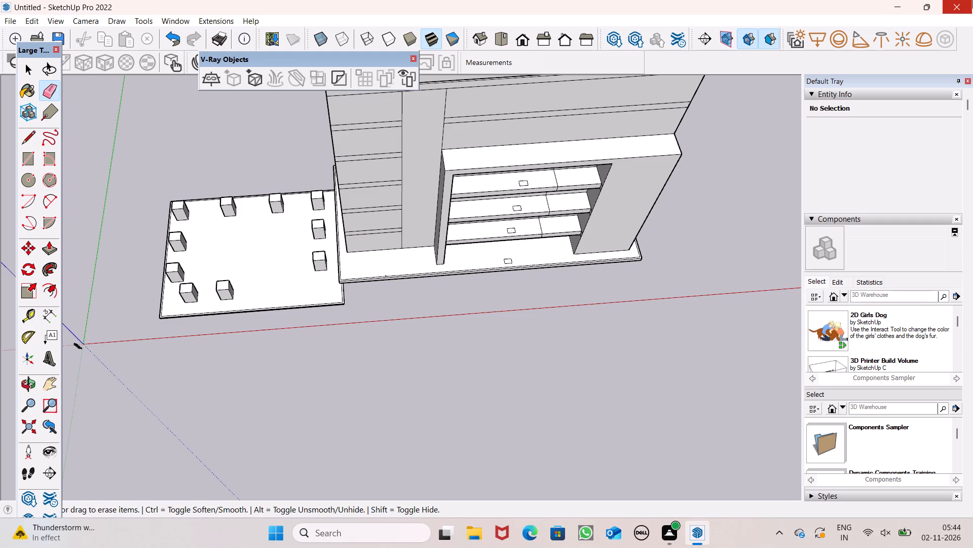
pyautogui.scroll(-4, 632, 208)
pyautogui.moveTo(651, 221); pyautogui.dragTo(393, 438, button='middle')
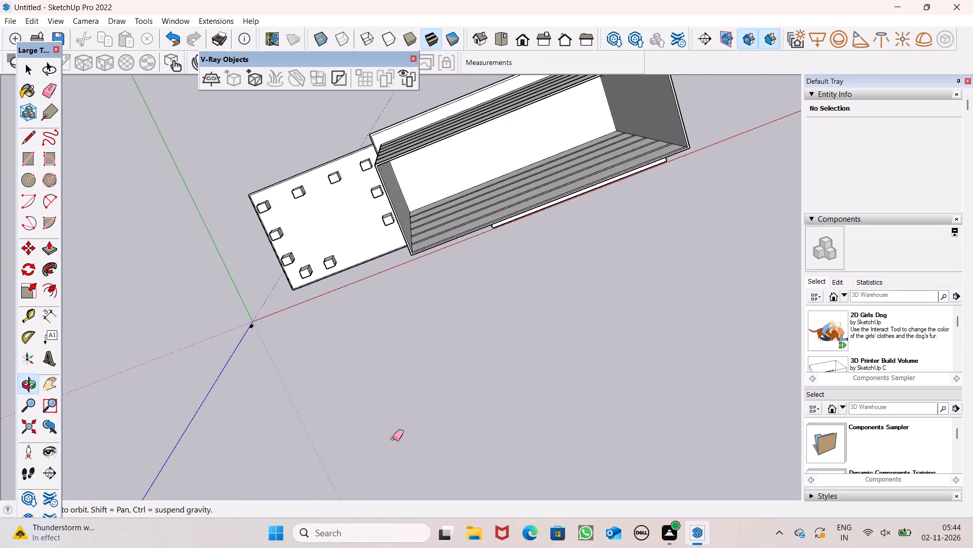
pyautogui.moveTo(393, 438); pyautogui.dragTo(392, 438, button='middle')
pyautogui.moveTo(521, 386); pyautogui.dragTo(447, 0, button='middle')
pyautogui.scroll(1, 447, 0)
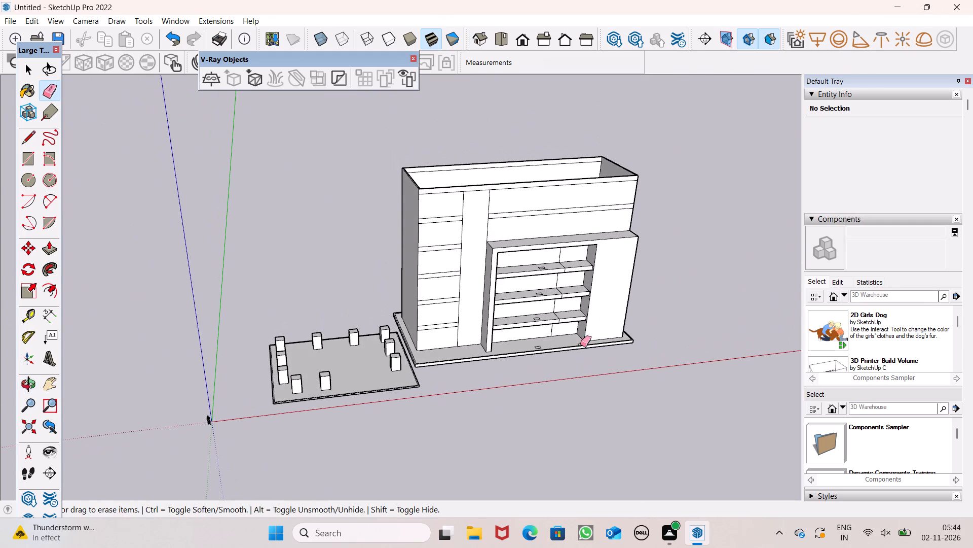
pyautogui.moveTo(579, 344); pyautogui.dragTo(477, 352, button='middle')
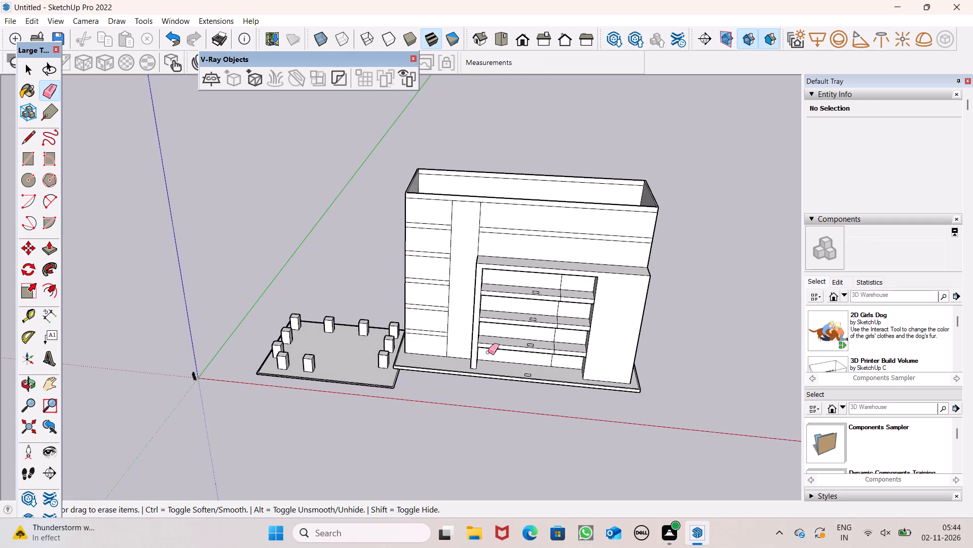
pyautogui.scroll(8, 540, 336)
pyautogui.scroll(-4, 542, 317)
pyautogui.moveTo(546, 345); pyautogui.dragTo(553, 360, button='middle')
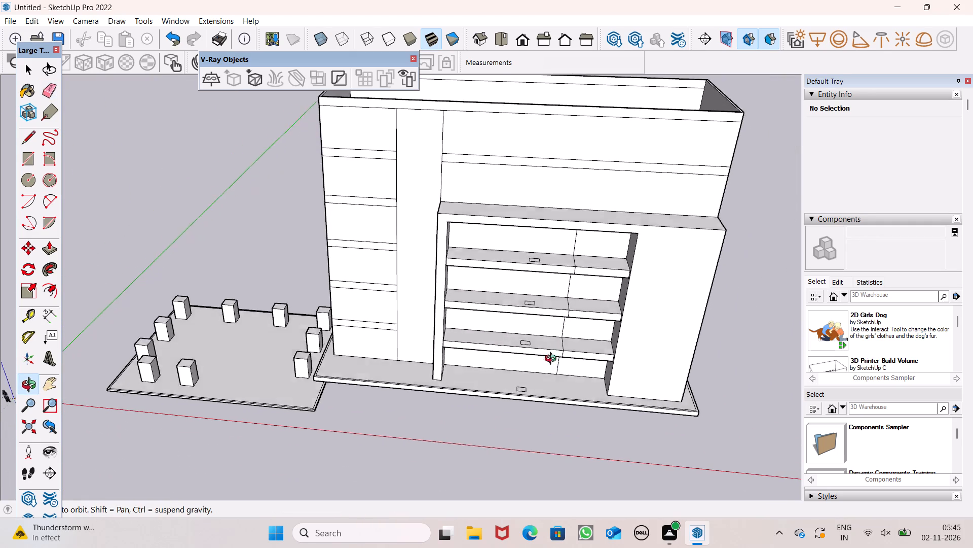
pyautogui.moveTo(553, 360); pyautogui.dragTo(574, 342, button='middle')
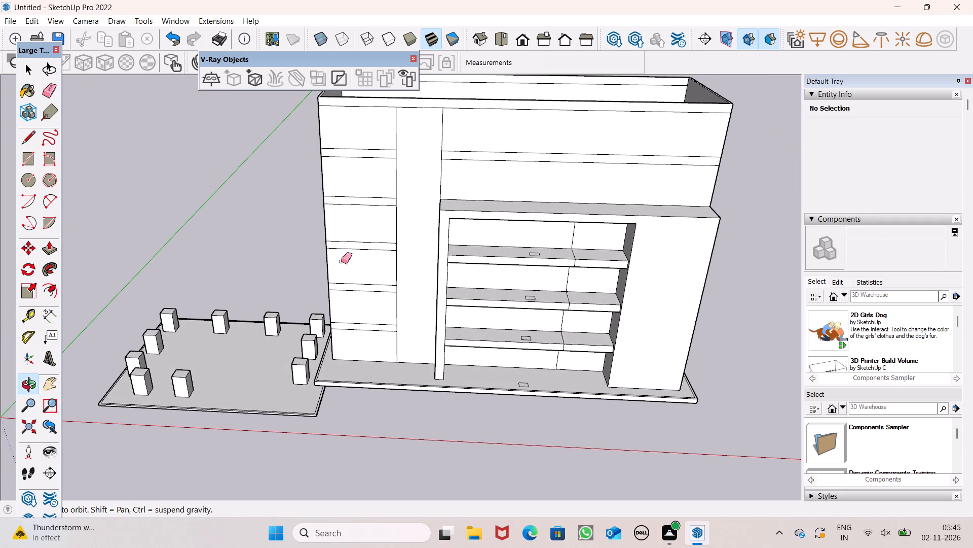
# Pull the narrower back-wall panel above the top shelf forward about 5' 3 9/16" with Push/Pull.
pyautogui.click(46, 253)
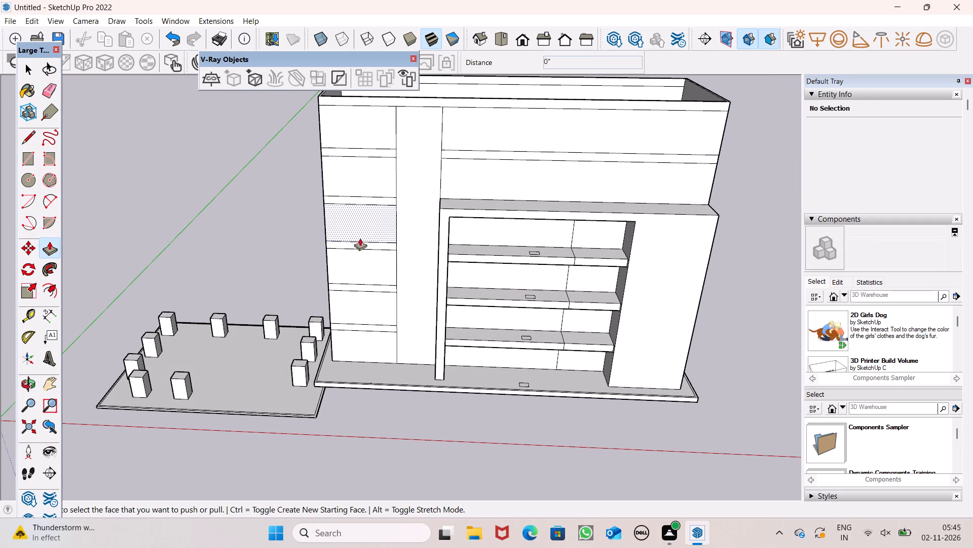
pyautogui.scroll(1, 508, 284)
pyautogui.scroll(-1, 551, 273)
pyautogui.moveTo(656, 307); pyautogui.dragTo(638, 200, button='middle')
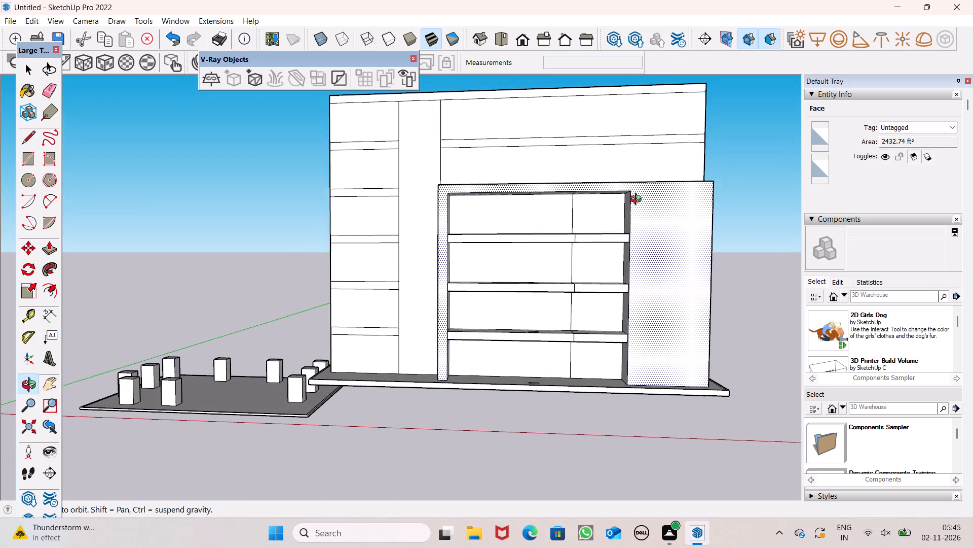
pyautogui.moveTo(638, 200); pyautogui.dragTo(638, 219, button='middle')
pyautogui.scroll(16, 617, 199)
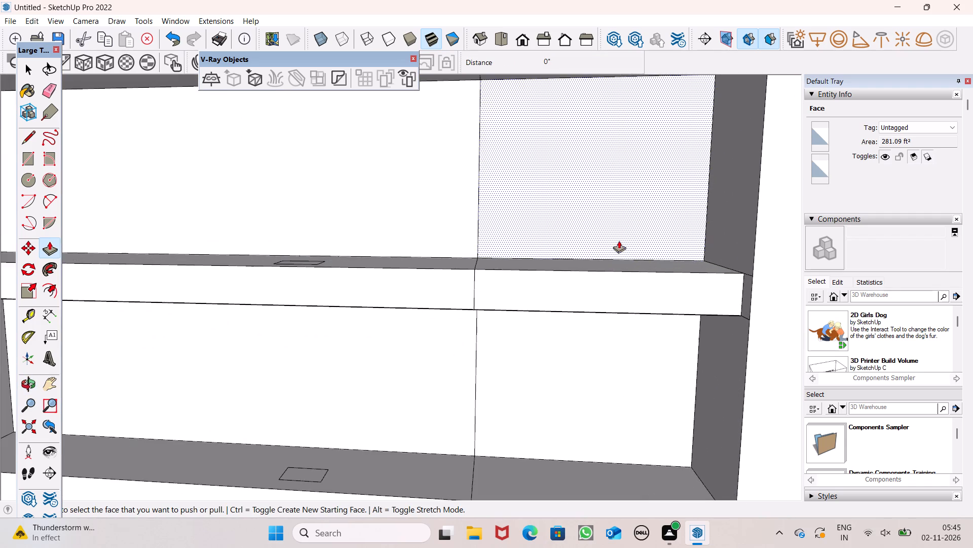
pyautogui.moveTo(622, 241); pyautogui.dragTo(631, 347, button='middle')
pyautogui.moveTo(587, 247); pyautogui.dragTo(597, 275)
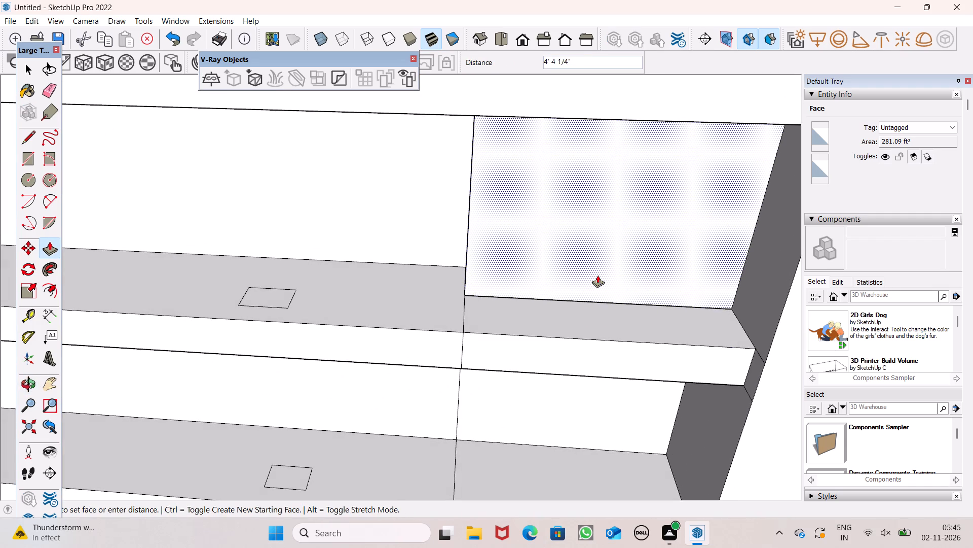
pyautogui.moveTo(597, 275); pyautogui.dragTo(598, 280)
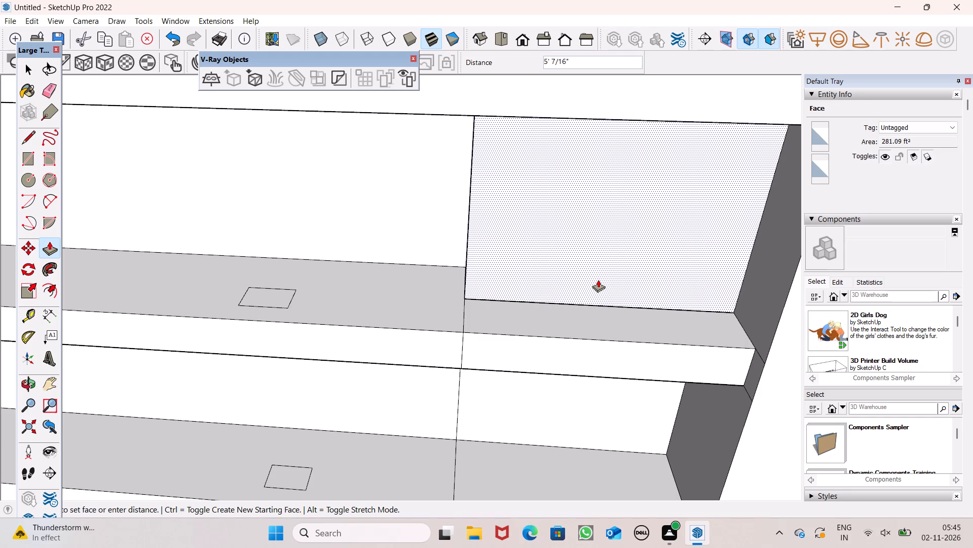
pyautogui.moveTo(598, 280); pyautogui.dragTo(598, 281)
# Push the projecting narrow panel above the top shelf back about 1' 10 15/16".
pyautogui.scroll(-13, 586, 248)
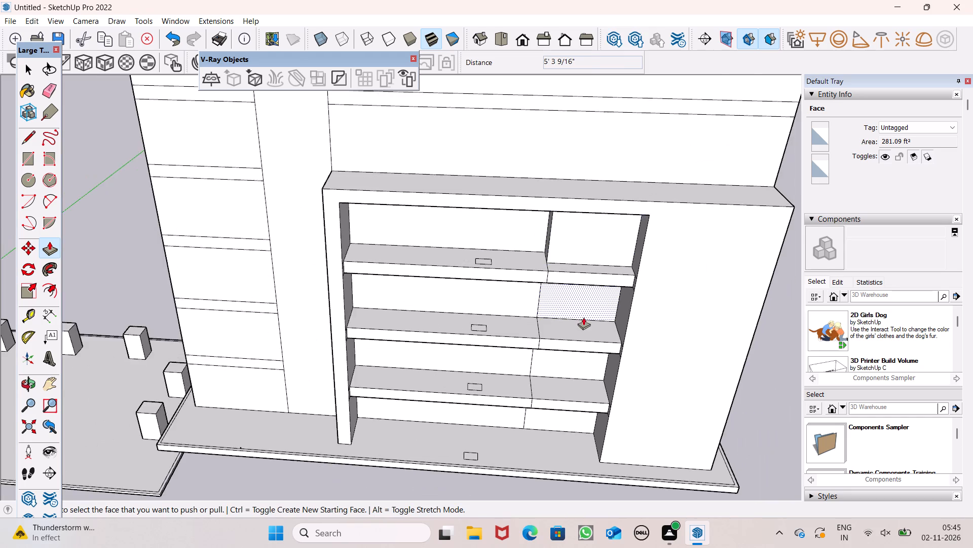
pyautogui.scroll(5, 583, 318)
pyautogui.scroll(-6, 580, 300)
pyautogui.moveTo(582, 302); pyautogui.dragTo(600, 343, button='middle')
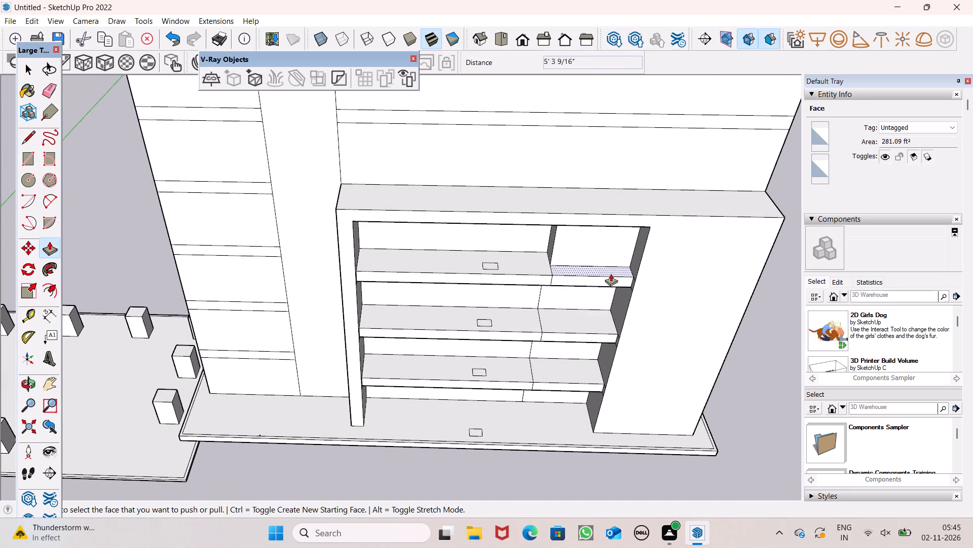
pyautogui.scroll(8, 611, 273)
pyautogui.moveTo(614, 257); pyautogui.dragTo(613, 246)
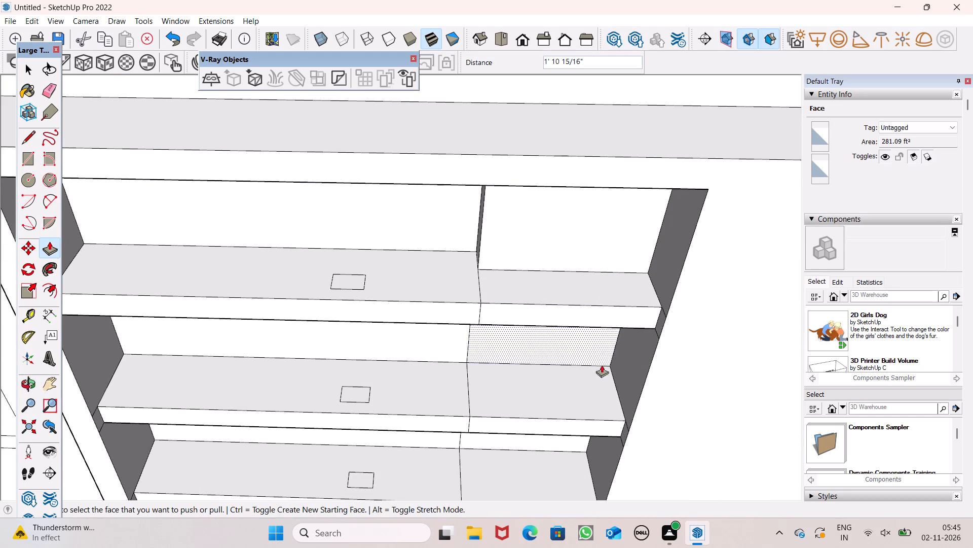
# Pull the narrower back-wall panels in the three lower compartments forward about 3' 4 5/8", level with the panel above the top shelf.
pyautogui.moveTo(591, 354); pyautogui.dragTo(631, 266)
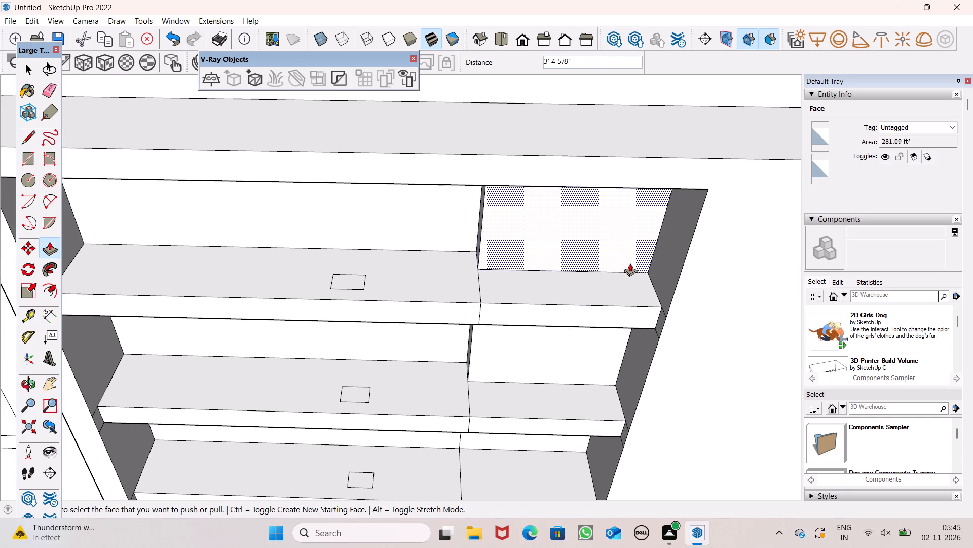
pyautogui.scroll(-7, 618, 242)
pyautogui.scroll(5, 597, 387)
pyautogui.moveTo(572, 342); pyautogui.dragTo(611, 292)
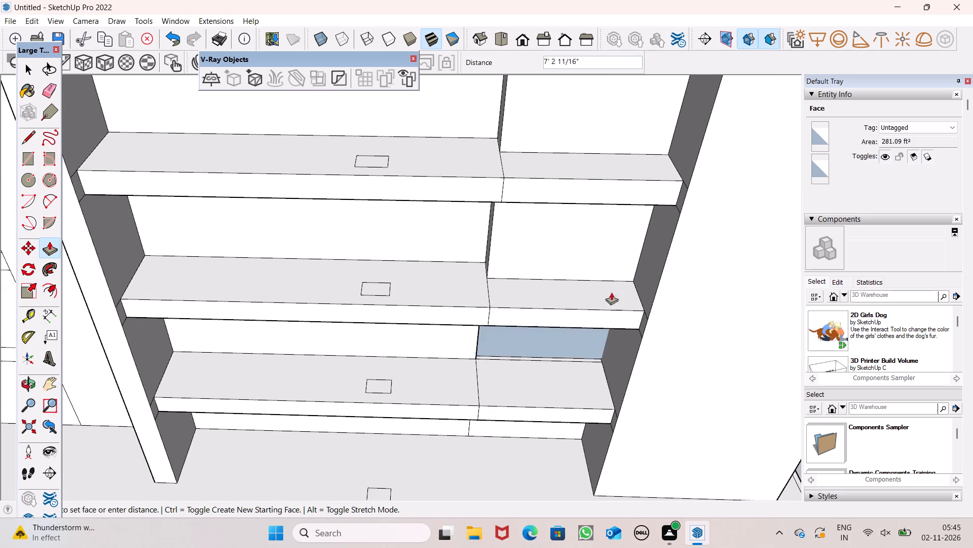
pyautogui.moveTo(611, 292); pyautogui.dragTo(610, 272)
pyautogui.scroll(-6, 595, 248)
pyautogui.moveTo(581, 413); pyautogui.dragTo(579, 338, button='middle')
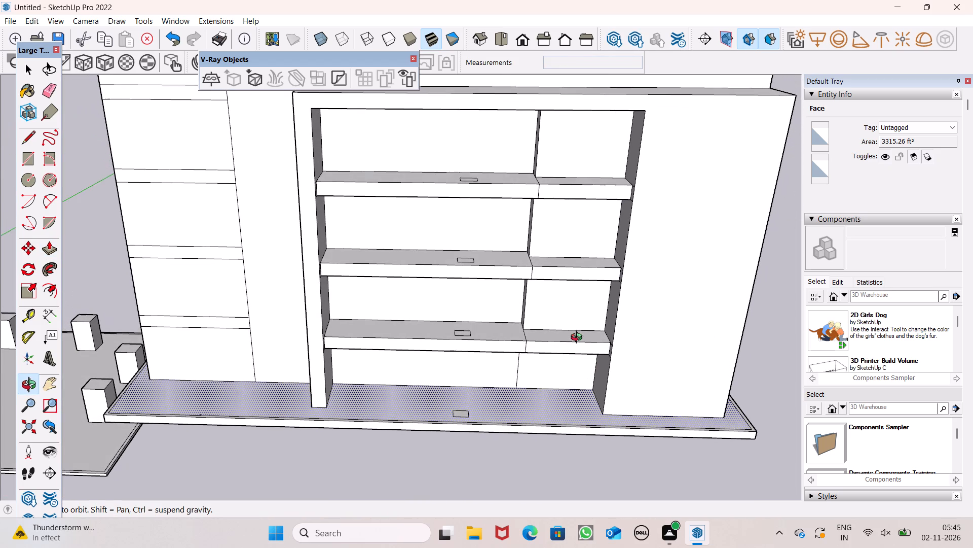
pyautogui.moveTo(579, 338); pyautogui.dragTo(578, 337, button='middle')
pyautogui.scroll(6, 574, 335)
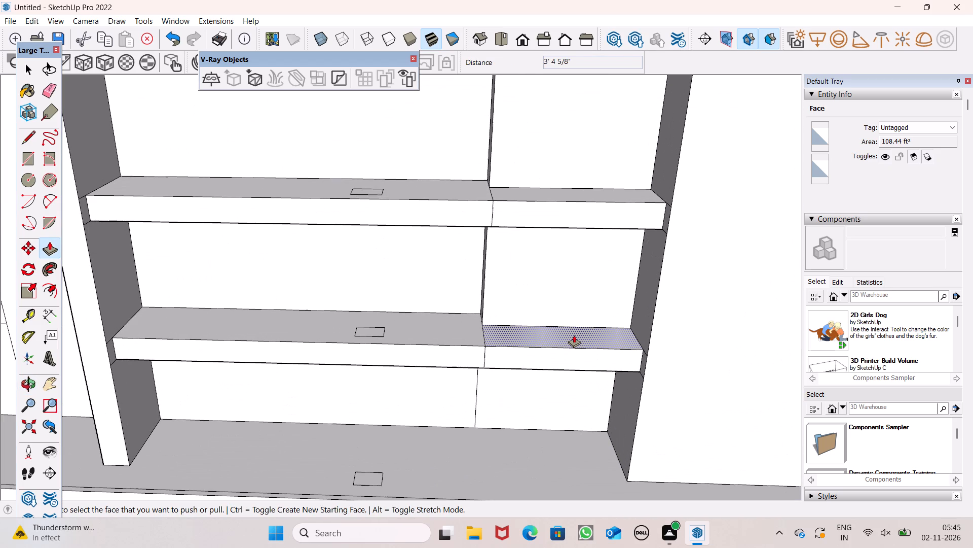
pyautogui.moveTo(563, 383); pyautogui.dragTo(600, 302)
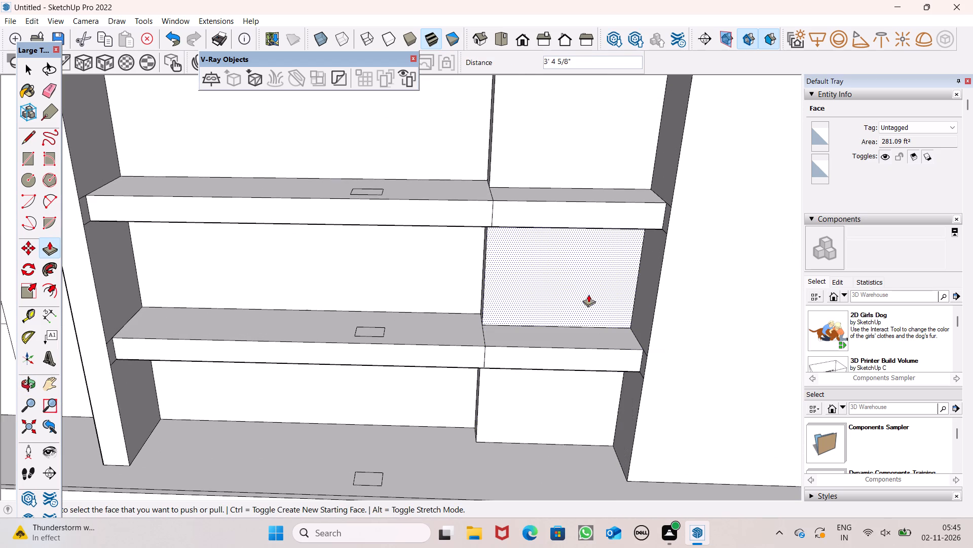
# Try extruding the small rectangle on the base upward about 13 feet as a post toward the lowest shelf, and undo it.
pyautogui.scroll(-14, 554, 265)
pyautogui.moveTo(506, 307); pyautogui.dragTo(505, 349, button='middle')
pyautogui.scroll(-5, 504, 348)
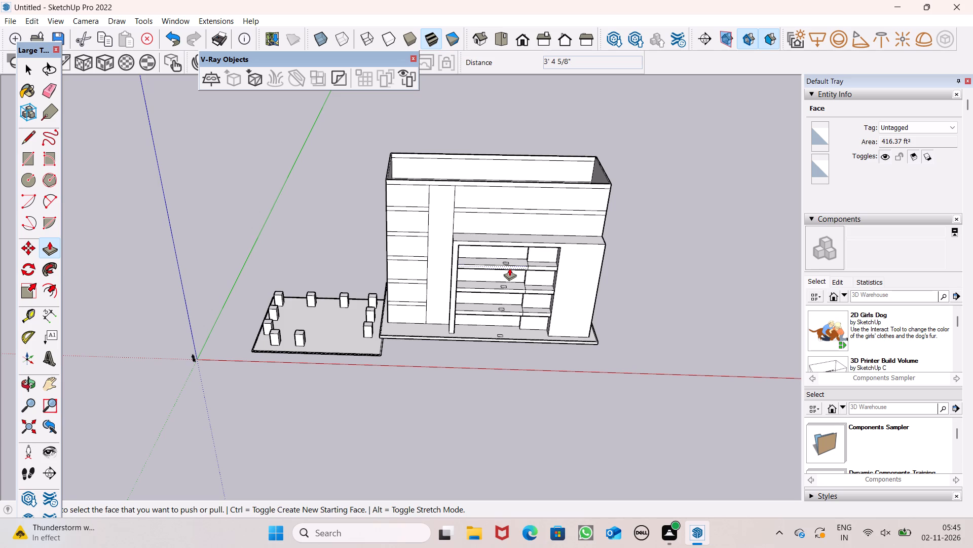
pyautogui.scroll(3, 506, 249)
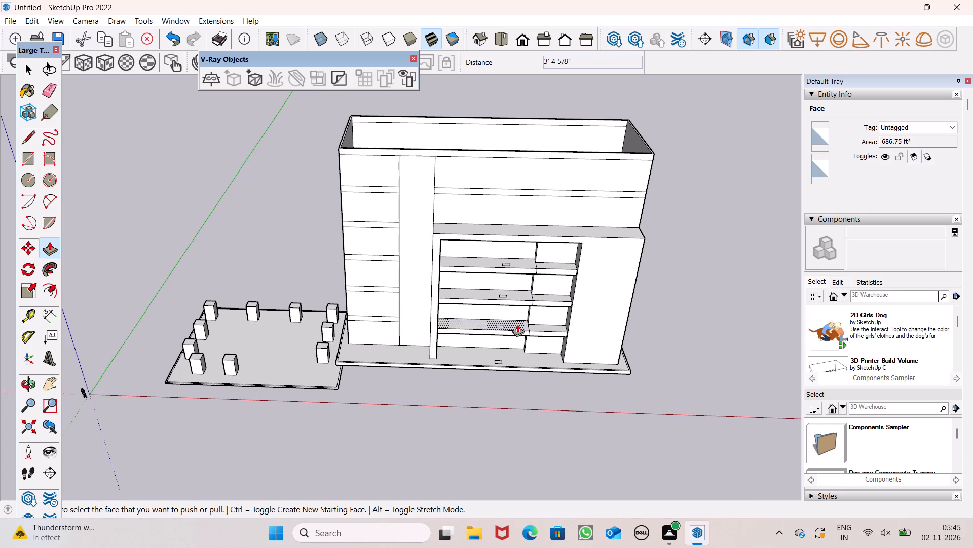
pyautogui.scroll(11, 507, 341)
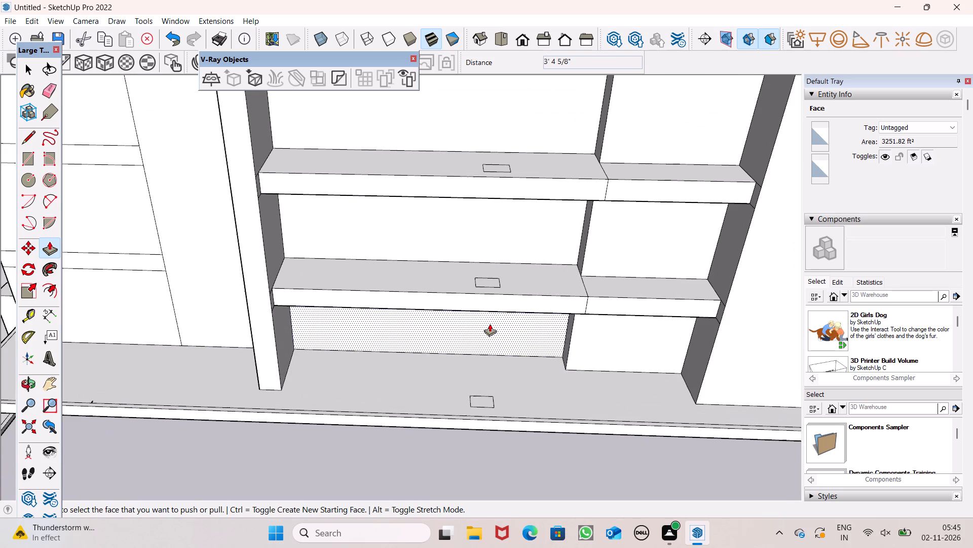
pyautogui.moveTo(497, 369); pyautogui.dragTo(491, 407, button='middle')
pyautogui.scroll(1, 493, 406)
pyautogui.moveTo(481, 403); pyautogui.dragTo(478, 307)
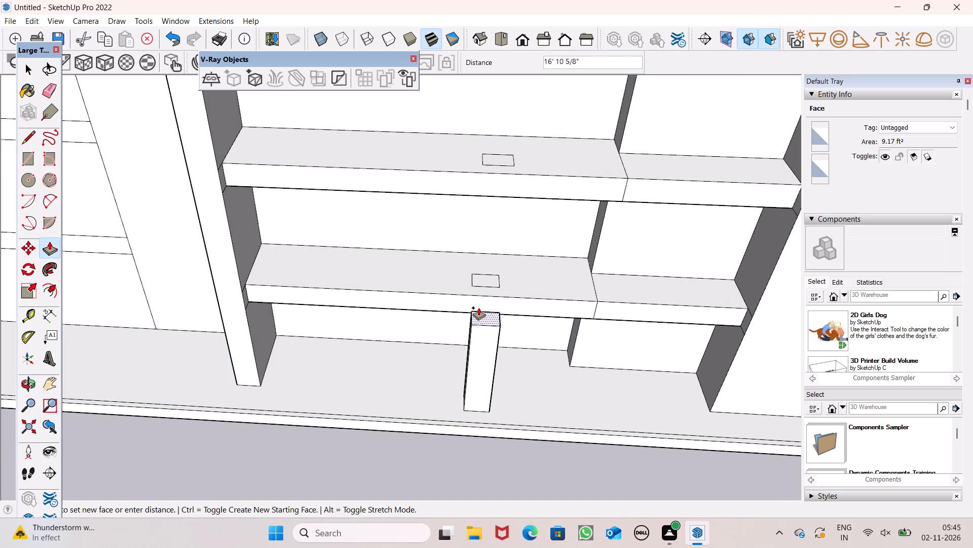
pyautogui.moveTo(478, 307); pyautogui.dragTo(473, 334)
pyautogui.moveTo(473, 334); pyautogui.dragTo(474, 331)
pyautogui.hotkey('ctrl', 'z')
# Move the small rectangle on the base, with its edges, straight back toward the back wall.
pyautogui.scroll(-7, 477, 331)
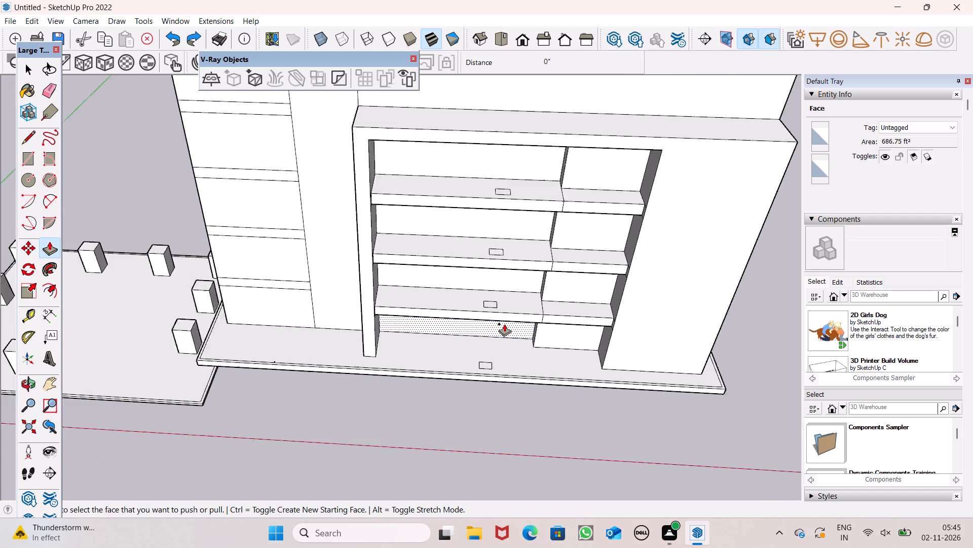
pyautogui.scroll(-1, 504, 324)
pyautogui.moveTo(573, 345); pyautogui.dragTo(592, 391, button='middle')
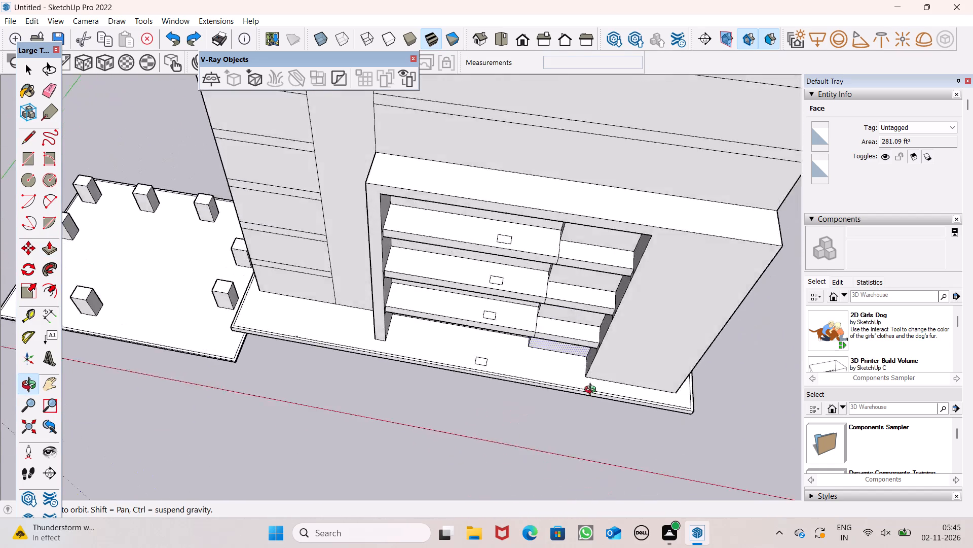
pyautogui.moveTo(592, 391); pyautogui.dragTo(608, 381, button='middle')
pyautogui.scroll(10, 539, 365)
pyautogui.moveTo(531, 333); pyautogui.dragTo(478, 370, button='middle')
pyautogui.scroll(1, 478, 370)
pyautogui.moveTo(484, 394); pyautogui.dragTo(488, 396, button='middle')
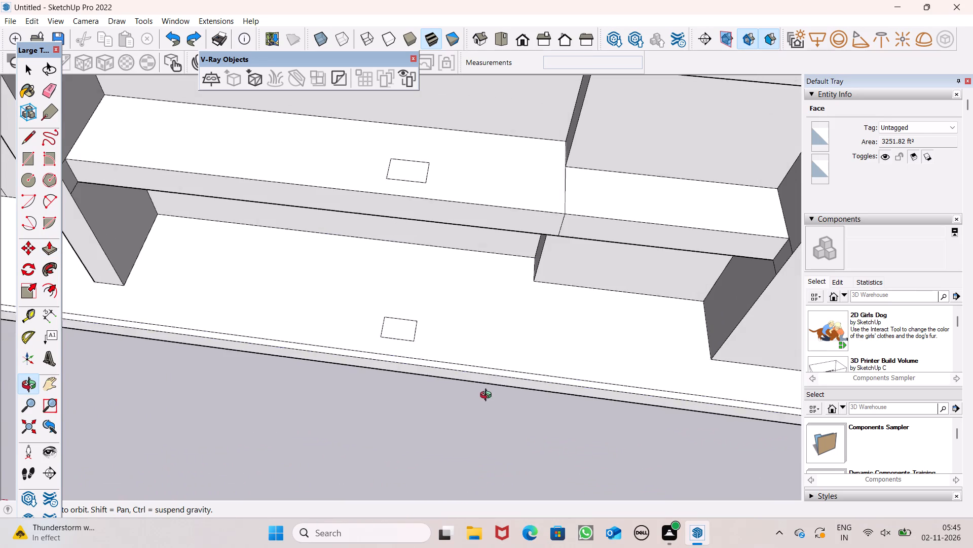
pyautogui.moveTo(488, 396); pyautogui.dragTo(514, 431, button='middle')
pyautogui.scroll(1, 515, 435)
pyautogui.press('space')
pyautogui.scroll(-6, 627, 304)
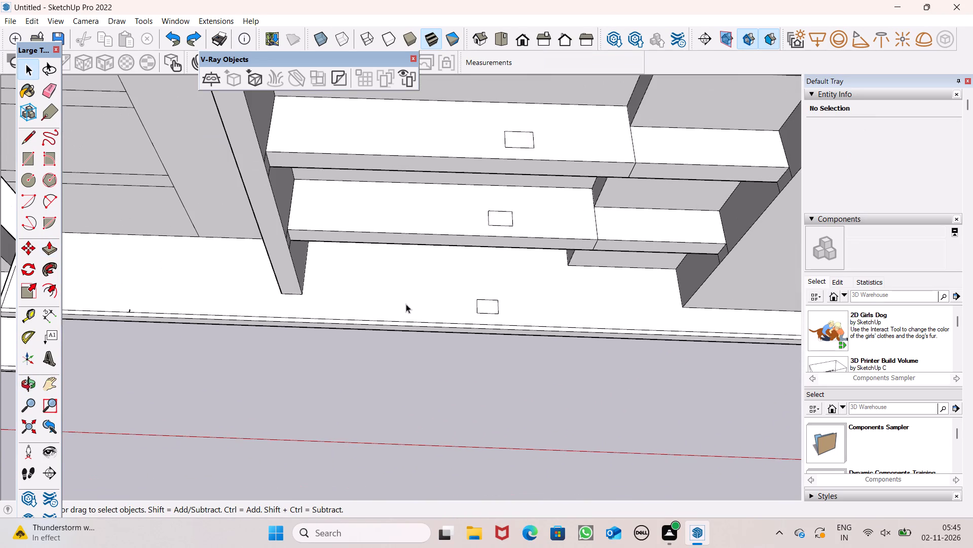
pyautogui.scroll(7, 404, 299)
pyautogui.scroll(-4, 401, 288)
pyautogui.moveTo(535, 352); pyautogui.dragTo(537, 375, button='middle')
pyautogui.scroll(-4, 458, 336)
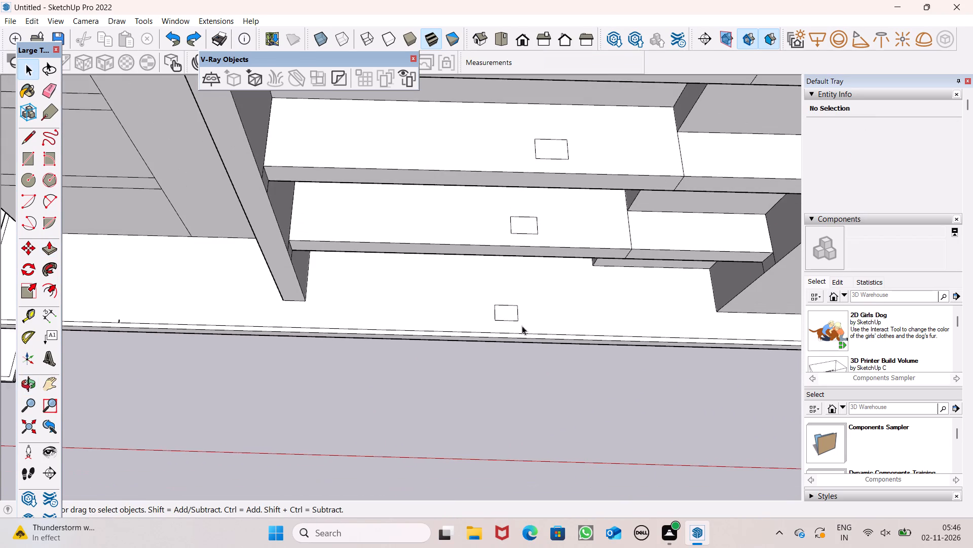
pyautogui.scroll(8, 529, 306)
pyautogui.moveTo(507, 279); pyautogui.dragTo(483, 155, button='middle')
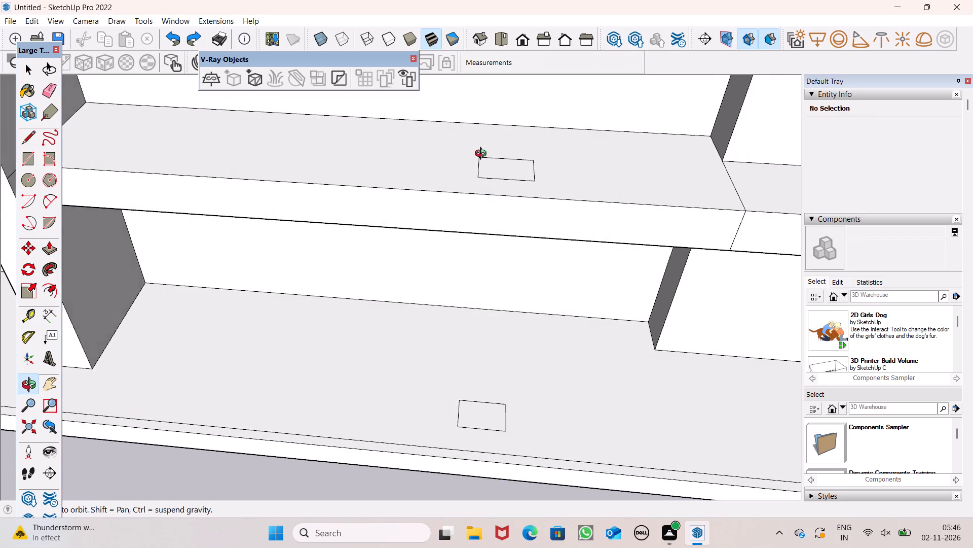
pyautogui.moveTo(483, 155); pyautogui.dragTo(497, 293, button='middle')
pyautogui.scroll(4, 498, 293)
pyautogui.moveTo(482, 363); pyautogui.dragTo(504, 370, button='middle')
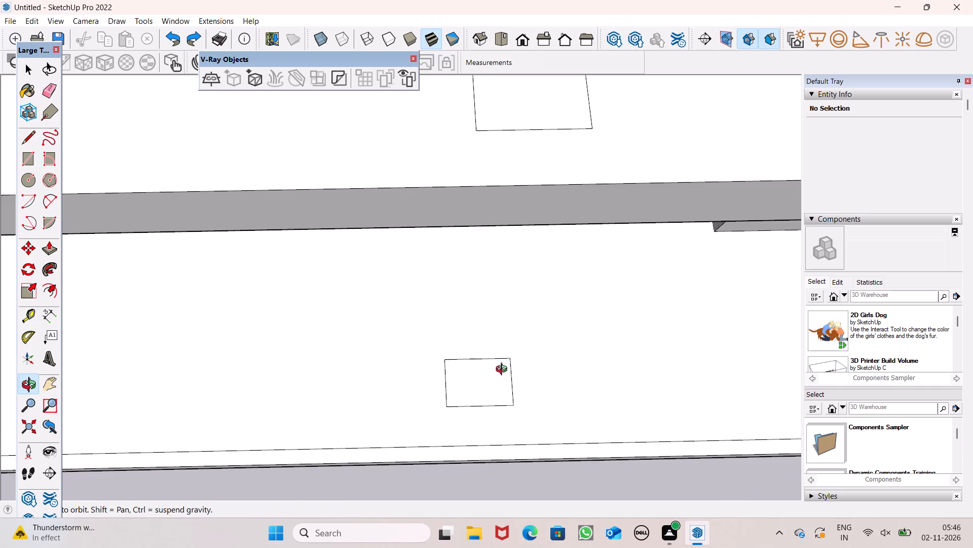
pyautogui.moveTo(504, 370); pyautogui.dragTo(504, 369, button='middle')
pyautogui.scroll(1, 530, 410)
pyautogui.moveTo(530, 410); pyautogui.dragTo(519, 412, button='middle')
pyautogui.doubleClick(456, 378)
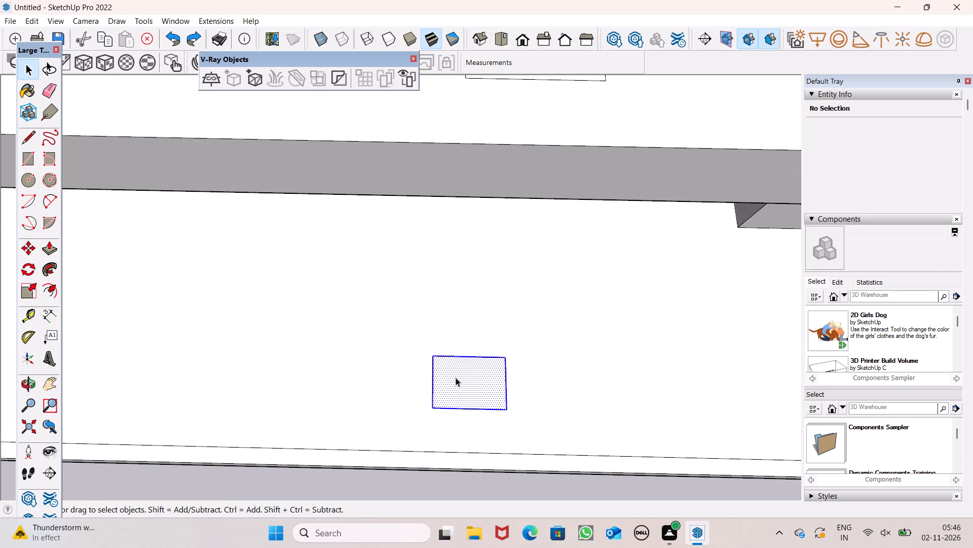
pyautogui.press('m')
pyautogui.press('Return')
pyautogui.moveTo(476, 395); pyautogui.dragTo(476, 356)
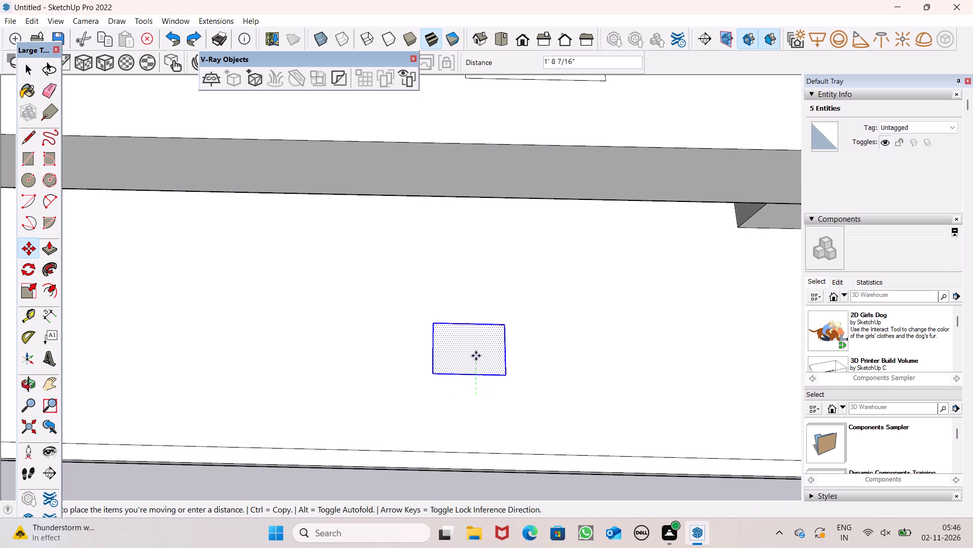
pyautogui.moveTo(476, 356); pyautogui.dragTo(479, 330)
pyautogui.scroll(-11, 479, 329)
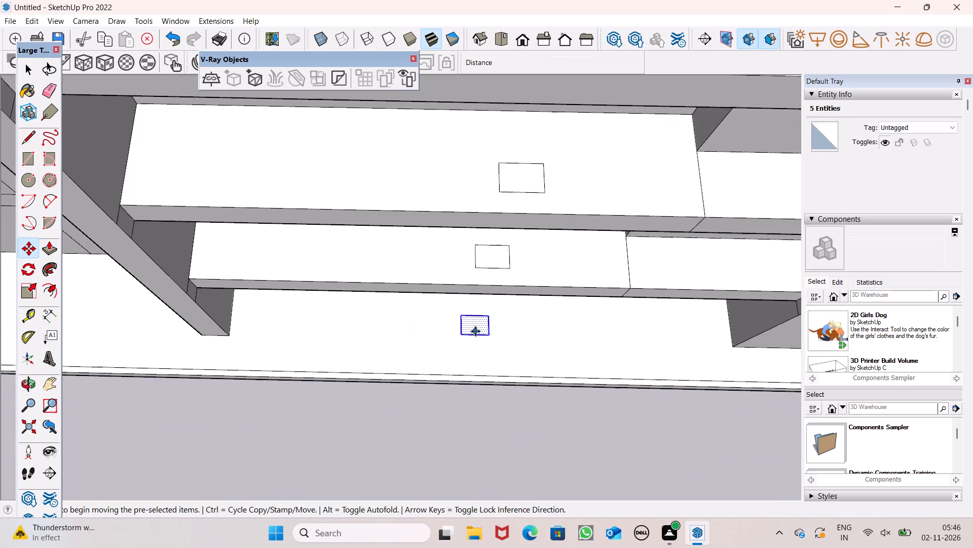
pyautogui.press('space')
pyautogui.click(515, 431)
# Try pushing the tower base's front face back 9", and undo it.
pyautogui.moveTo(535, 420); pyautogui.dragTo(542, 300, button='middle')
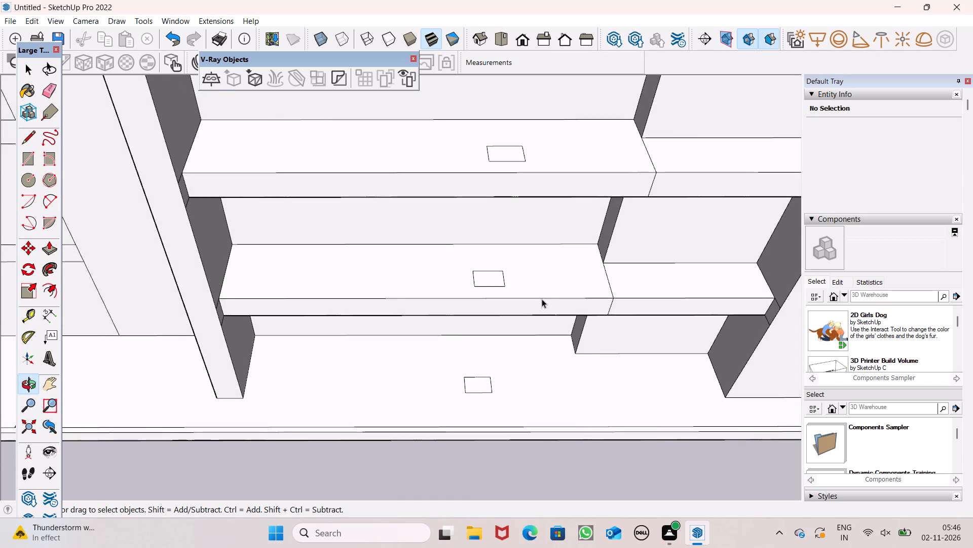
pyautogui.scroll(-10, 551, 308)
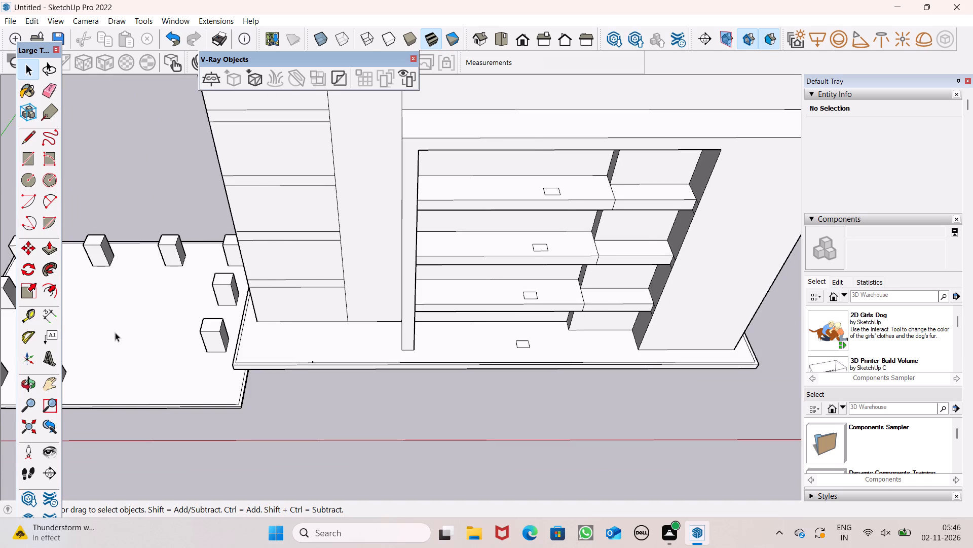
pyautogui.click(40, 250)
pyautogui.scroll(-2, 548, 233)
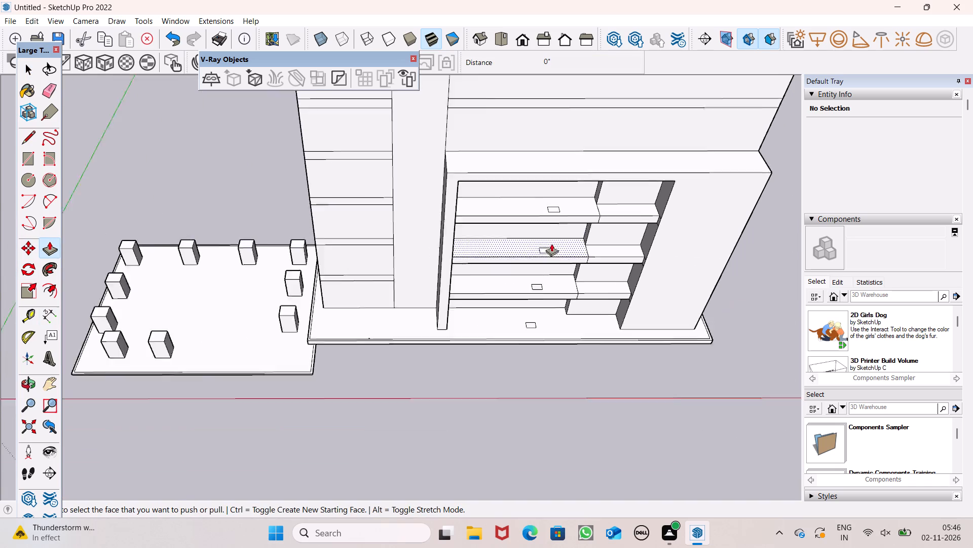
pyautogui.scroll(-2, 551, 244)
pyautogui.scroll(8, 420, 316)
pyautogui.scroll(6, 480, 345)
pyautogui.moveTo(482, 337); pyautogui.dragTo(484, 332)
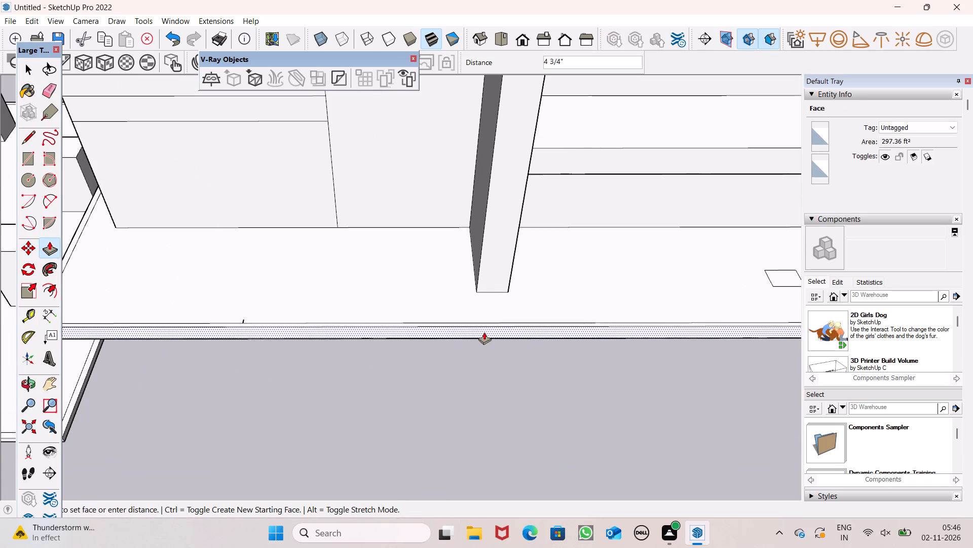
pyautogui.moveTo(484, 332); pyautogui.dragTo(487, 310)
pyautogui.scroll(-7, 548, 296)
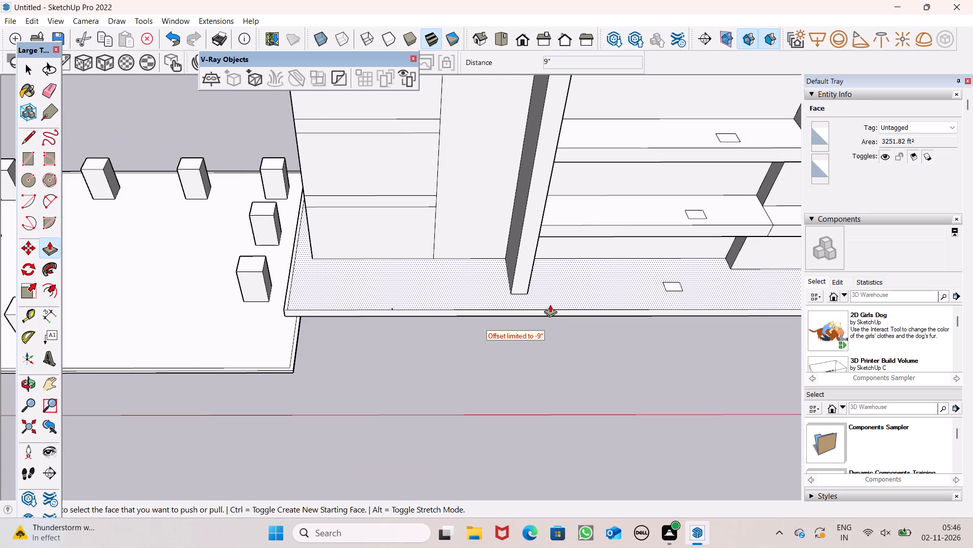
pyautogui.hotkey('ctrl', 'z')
# Erase the inner outline segments and the short stub line running along the front edge of the tower base's top.
pyautogui.keyDown('ctrl'); pyautogui.scroll(-6, 550, 304); pyautogui.keyUp('ctrl')
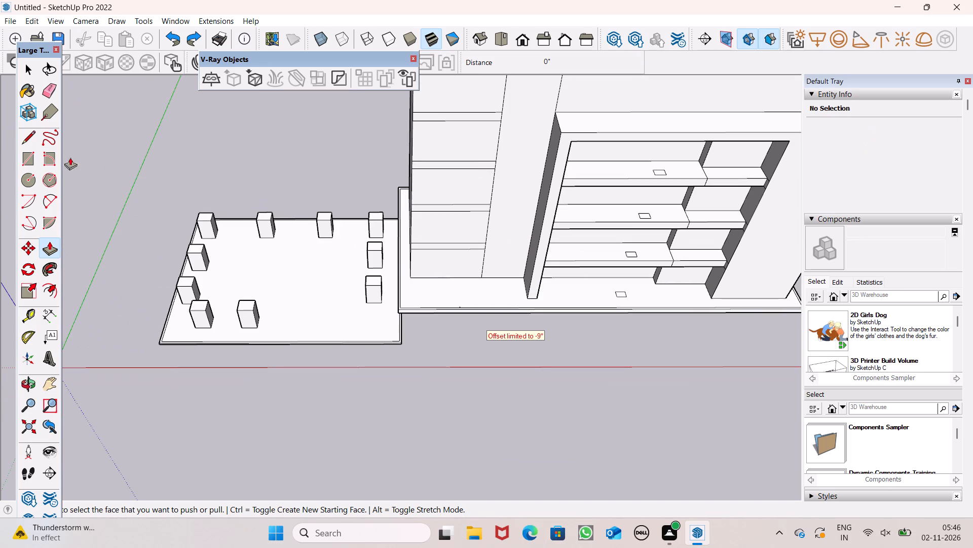
pyautogui.click(30, 132)
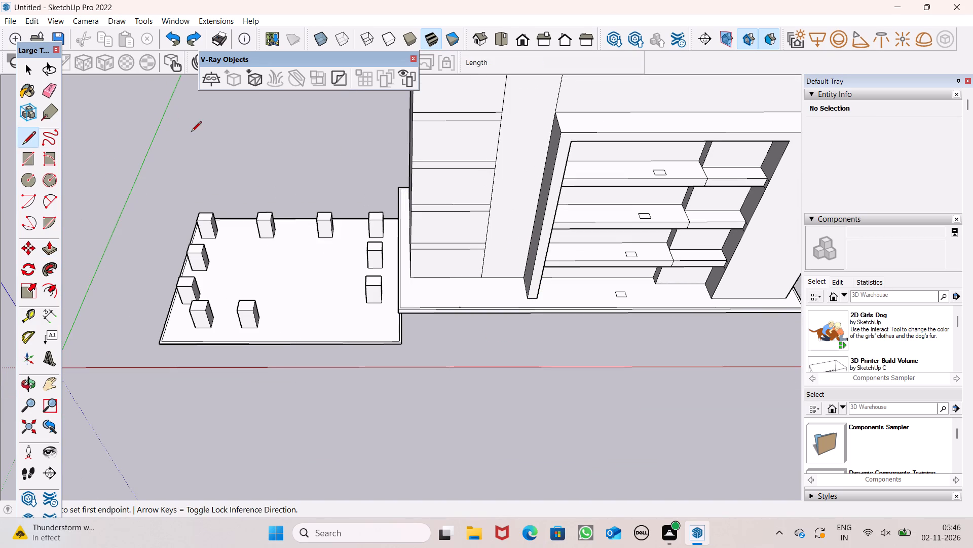
pyautogui.click(40, 91)
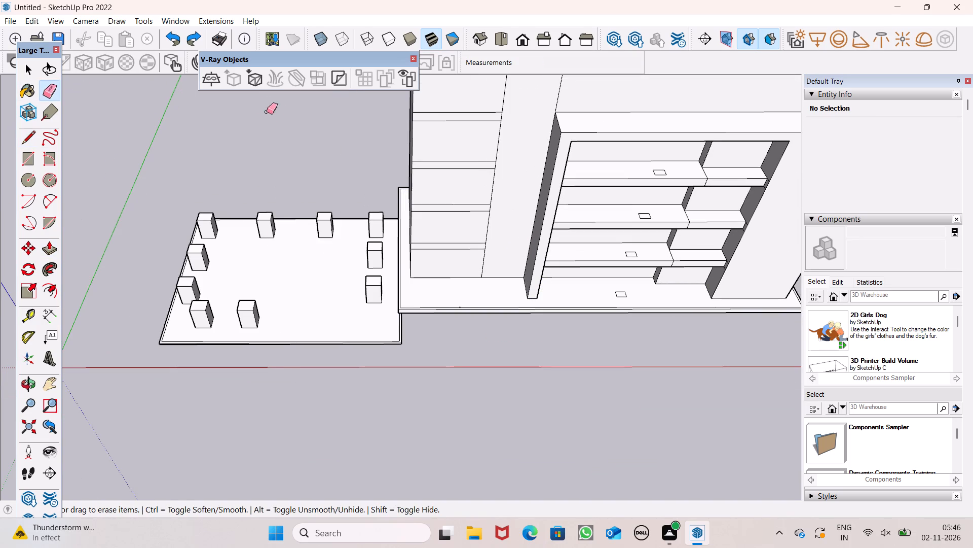
pyautogui.scroll(6, 373, 254)
pyautogui.scroll(5, 579, 322)
pyautogui.moveTo(597, 373); pyautogui.dragTo(597, 371)
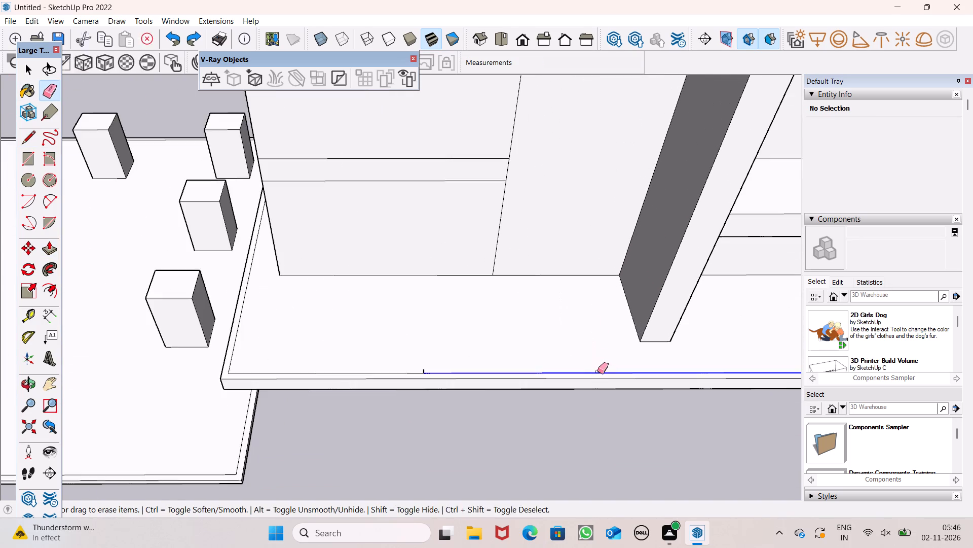
pyautogui.moveTo(597, 371); pyautogui.dragTo(597, 367)
pyautogui.scroll(-8, 558, 292)
pyautogui.scroll(11, 518, 312)
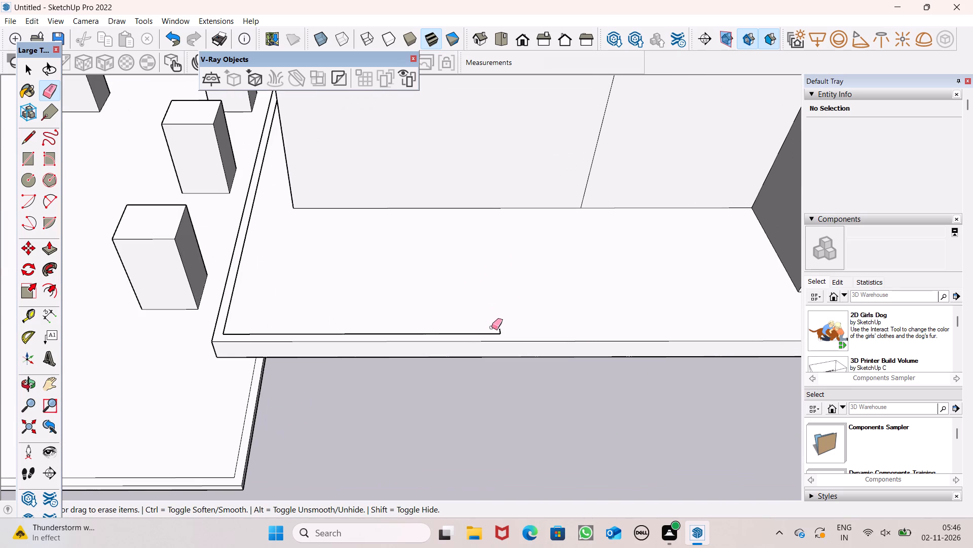
pyautogui.click(495, 328)
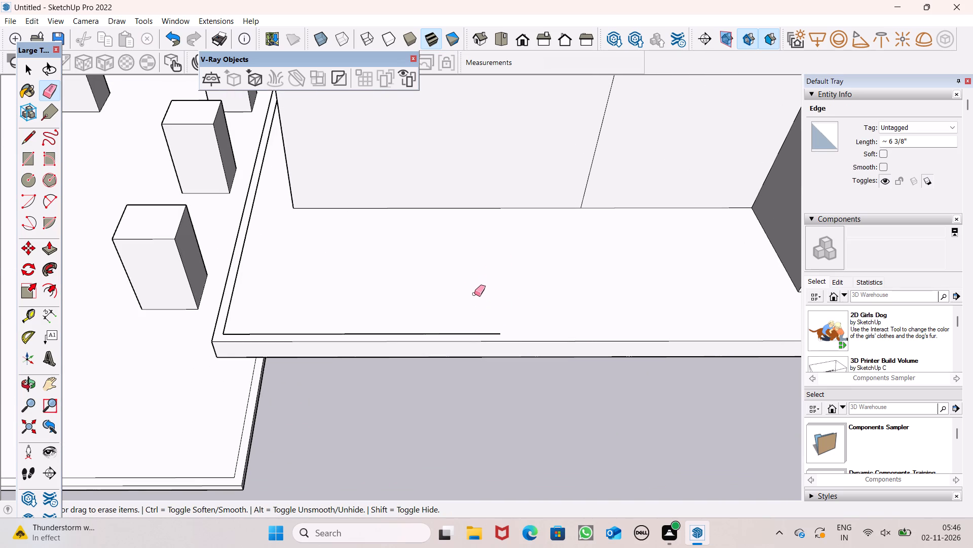
pyautogui.click(481, 330)
pyautogui.scroll(-11, 459, 248)
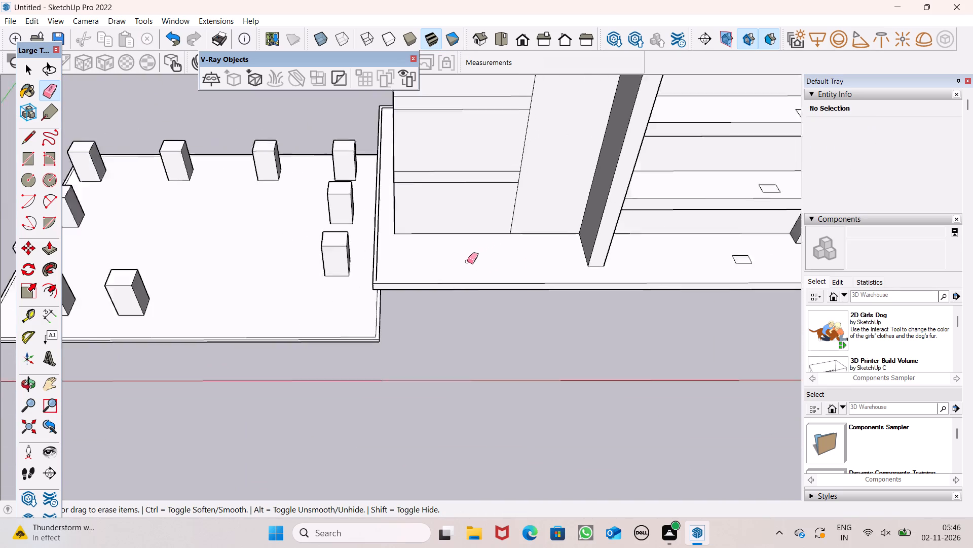
pyautogui.scroll(-3, 467, 261)
pyautogui.scroll(-6, 513, 279)
pyautogui.scroll(7, 713, 271)
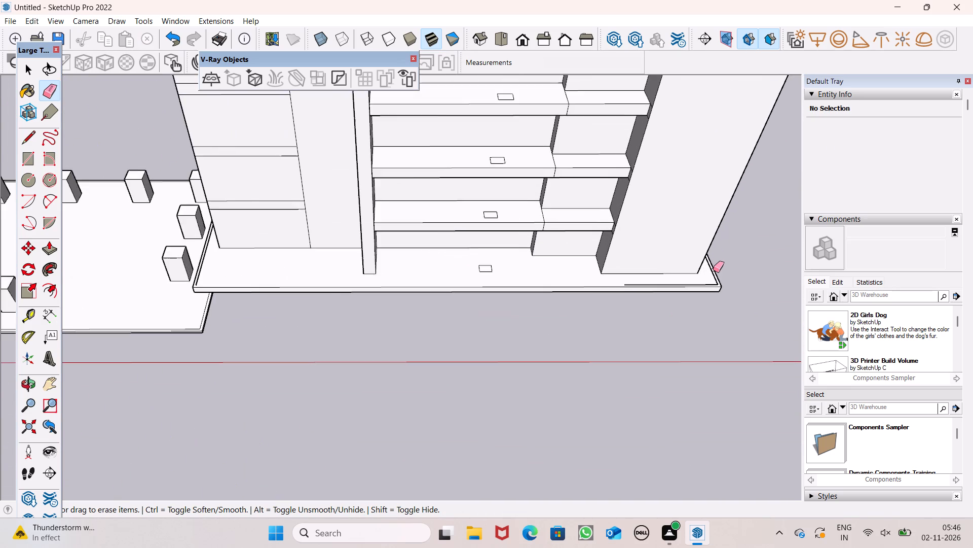
pyautogui.scroll(6, 677, 284)
pyautogui.moveTo(596, 279); pyautogui.dragTo(596, 285)
pyautogui.scroll(-7, 699, 244)
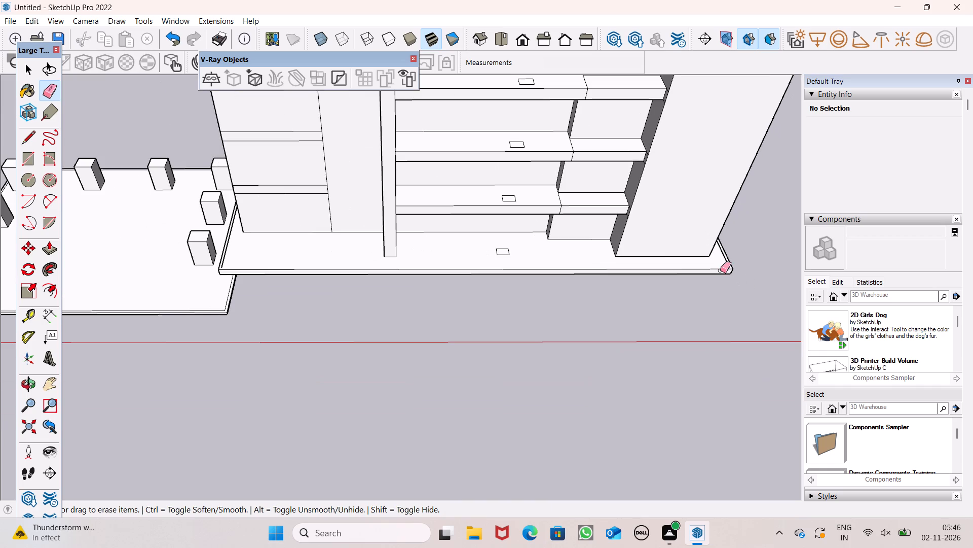
pyautogui.press('space')
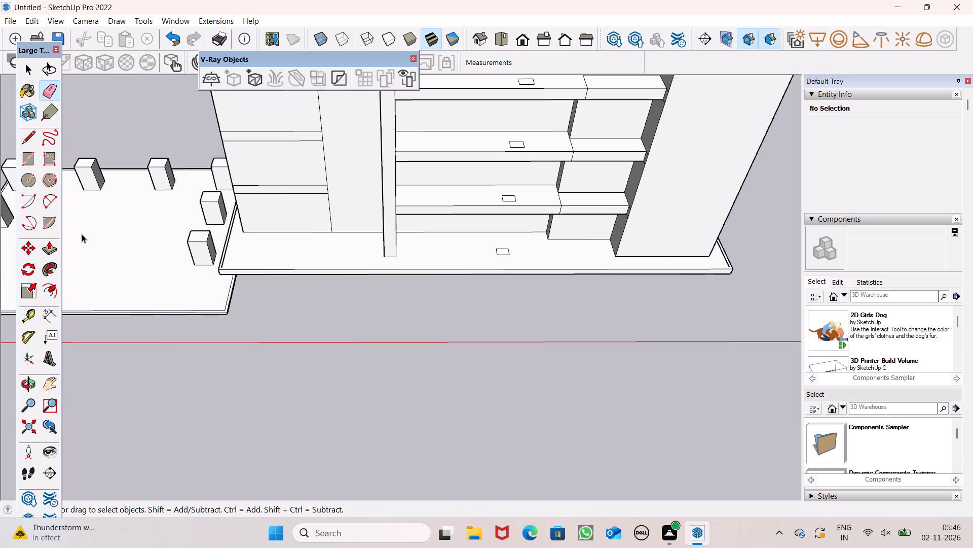
# Push the tower base's front face back 5' 2 5/16", flush with the front of the projecting facade frame.
pyautogui.click(60, 251)
pyautogui.scroll(-7, 564, 207)
pyautogui.scroll(5, 532, 289)
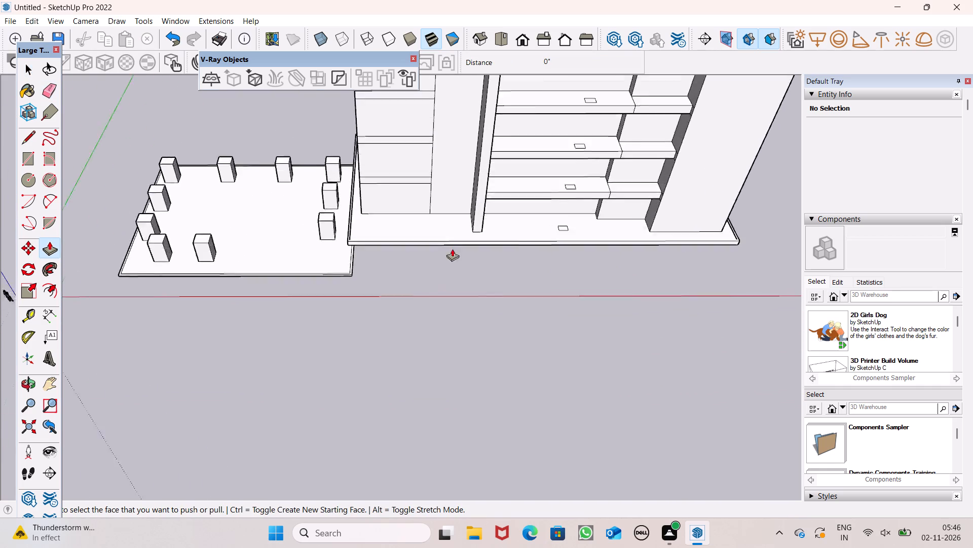
pyautogui.scroll(11, 452, 249)
pyautogui.scroll(3, 543, 269)
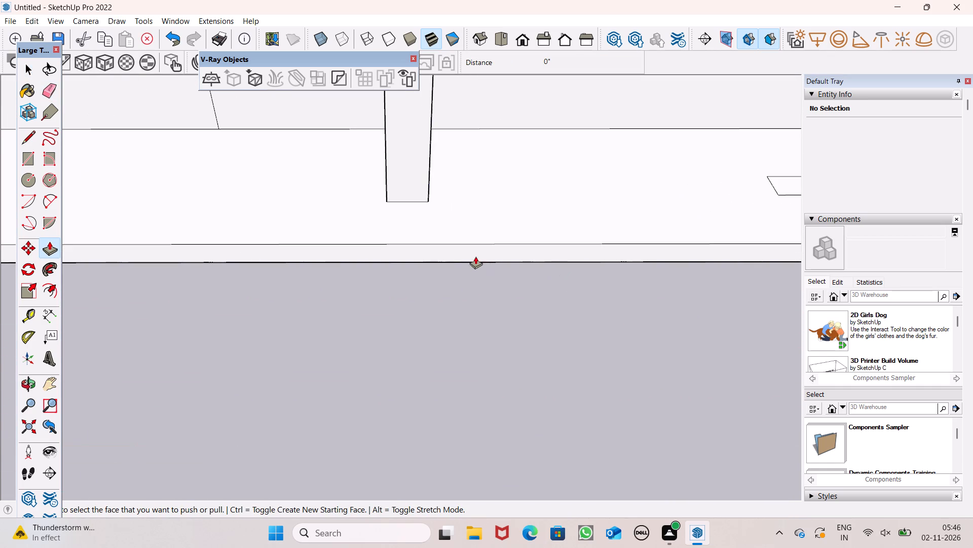
pyautogui.moveTo(475, 256); pyautogui.dragTo(426, 199)
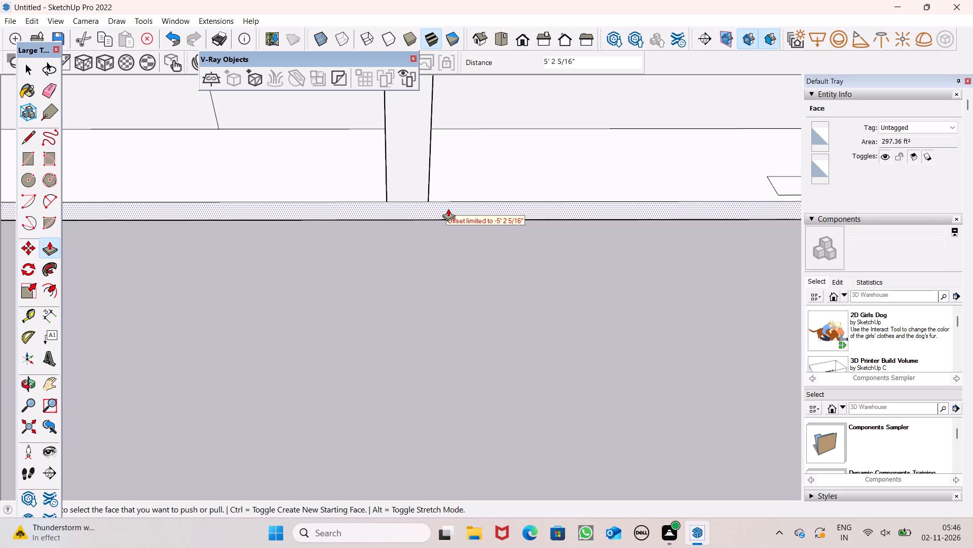
pyautogui.scroll(-13, 448, 208)
pyautogui.moveTo(548, 209); pyautogui.dragTo(552, 276, button='middle')
pyautogui.press('space')
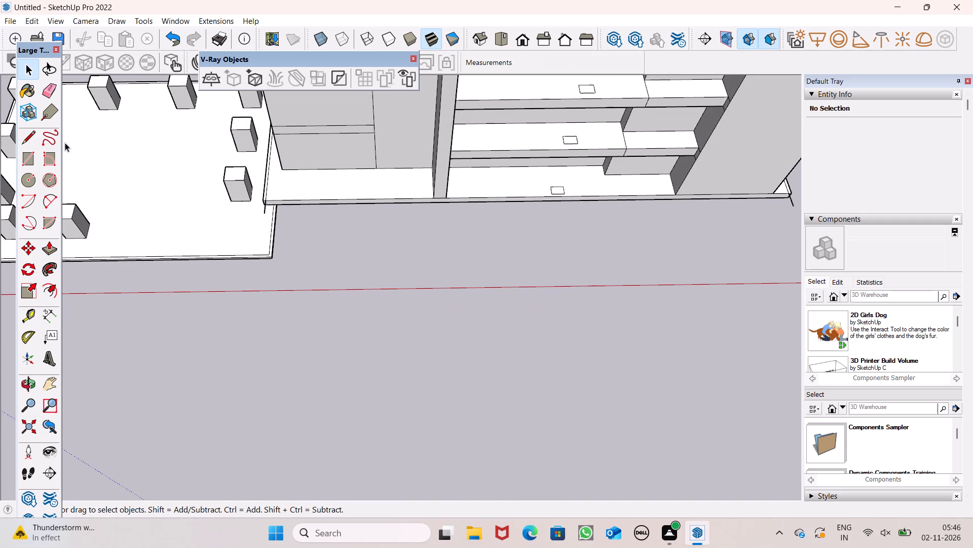
# Pull the tower base's front face forward 9" with Push/Pull.
pyautogui.click(47, 255)
pyautogui.scroll(6, 362, 188)
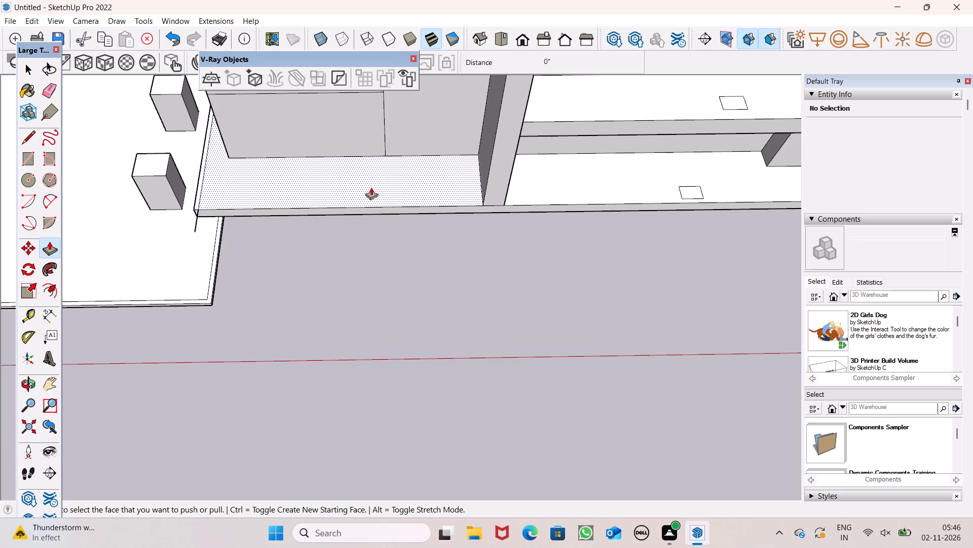
pyautogui.scroll(-5, 517, 204)
pyautogui.scroll(3, 441, 219)
pyautogui.moveTo(435, 210); pyautogui.dragTo(435, 210)
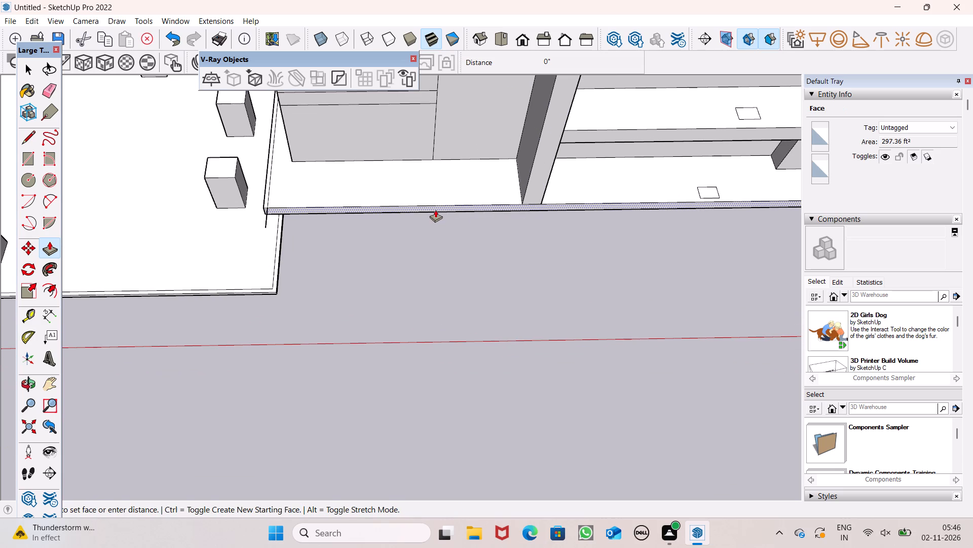
pyautogui.moveTo(435, 210); pyautogui.dragTo(436, 218)
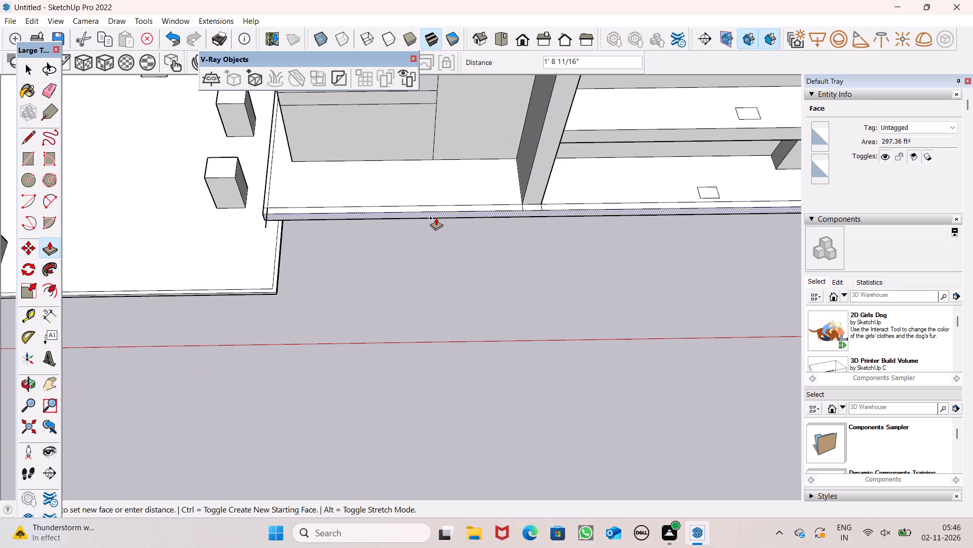
pyautogui.moveTo(436, 218); pyautogui.dragTo(437, 218)
pyautogui.press('9')
pyautogui.hotkey('shift', '"')
pyautogui.press('Return')
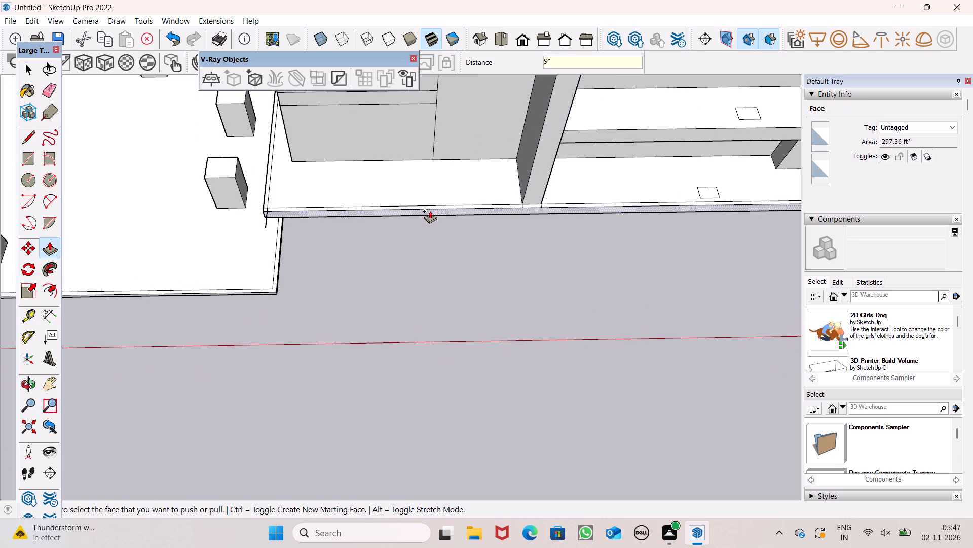
pyautogui.press('space')
# Erase the stray vertical stub and the short segment across the front strip at the tower base's corner beside the columned base.
pyautogui.scroll(-4, 429, 210)
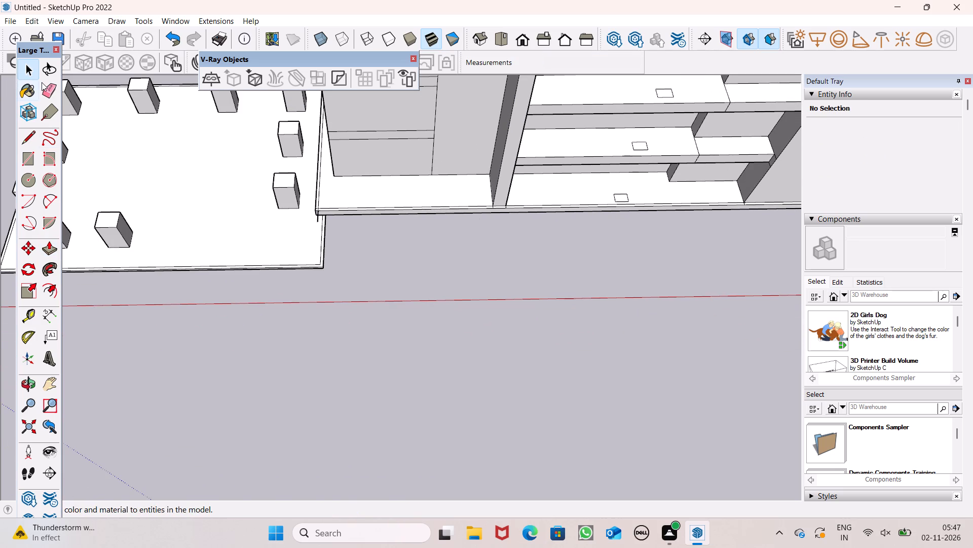
pyautogui.click(42, 82)
pyautogui.scroll(-4, 460, 175)
pyautogui.scroll(16, 363, 212)
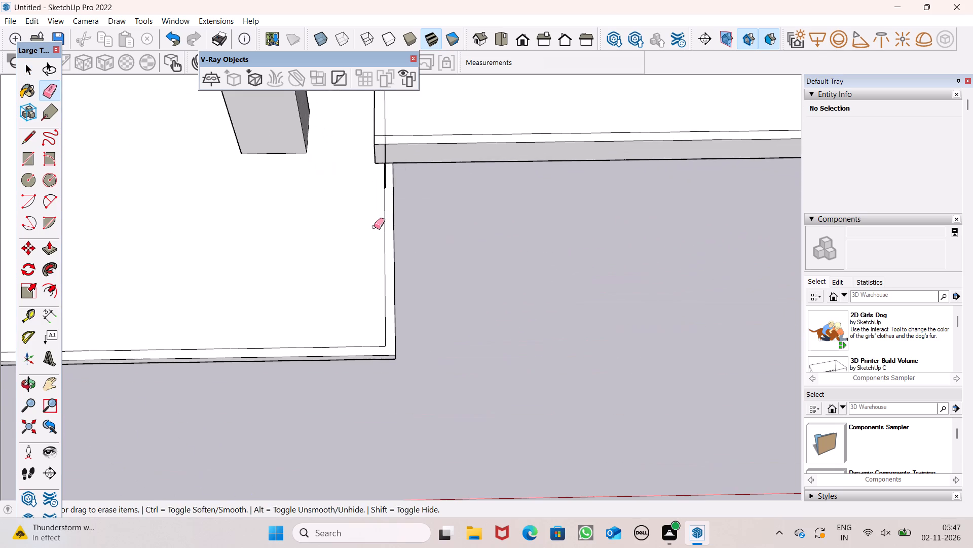
pyautogui.click(388, 178)
pyautogui.scroll(-5, 446, 221)
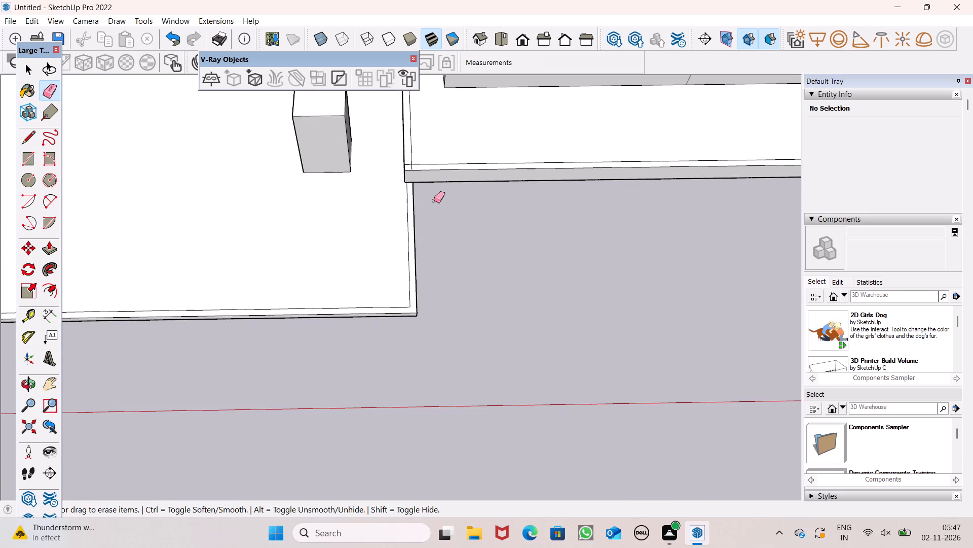
pyautogui.scroll(7, 392, 152)
pyautogui.scroll(8, 465, 192)
pyautogui.moveTo(386, 177); pyautogui.dragTo(403, 191)
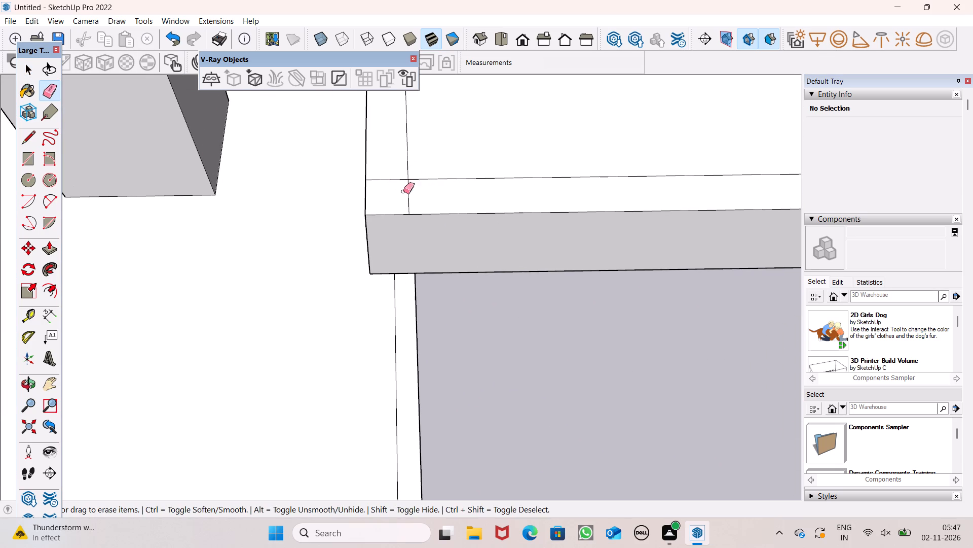
pyautogui.moveTo(403, 191); pyautogui.dragTo(415, 193)
# Erase the short lines crossing the base's front strip at the narrow frame post's foot and the wide pier's inner edge.
pyautogui.scroll(-8, 394, 176)
pyautogui.scroll(-11, 362, 140)
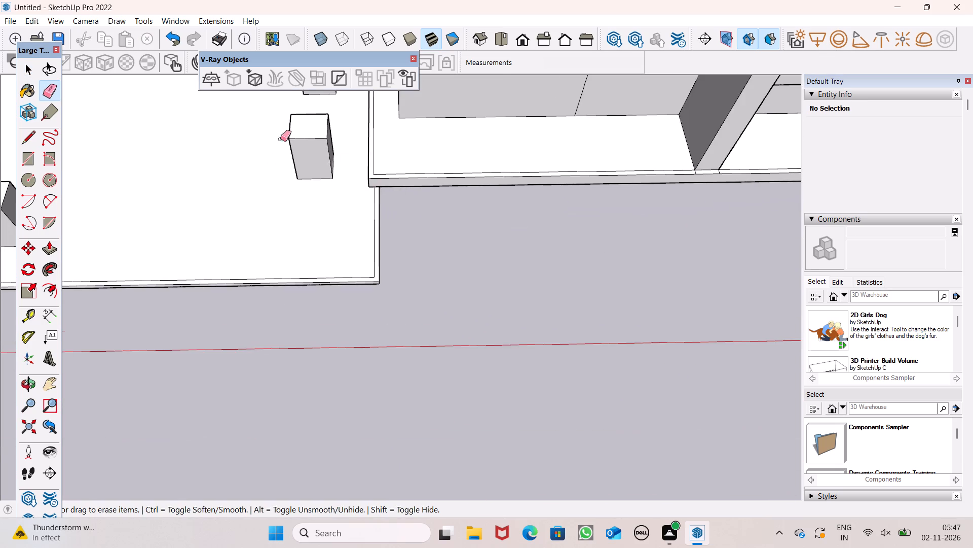
pyautogui.scroll(-6, 274, 147)
pyautogui.scroll(7, 427, 180)
pyautogui.scroll(8, 566, 170)
pyautogui.moveTo(548, 177); pyautogui.dragTo(549, 220, button='middle')
pyautogui.scroll(2, 550, 218)
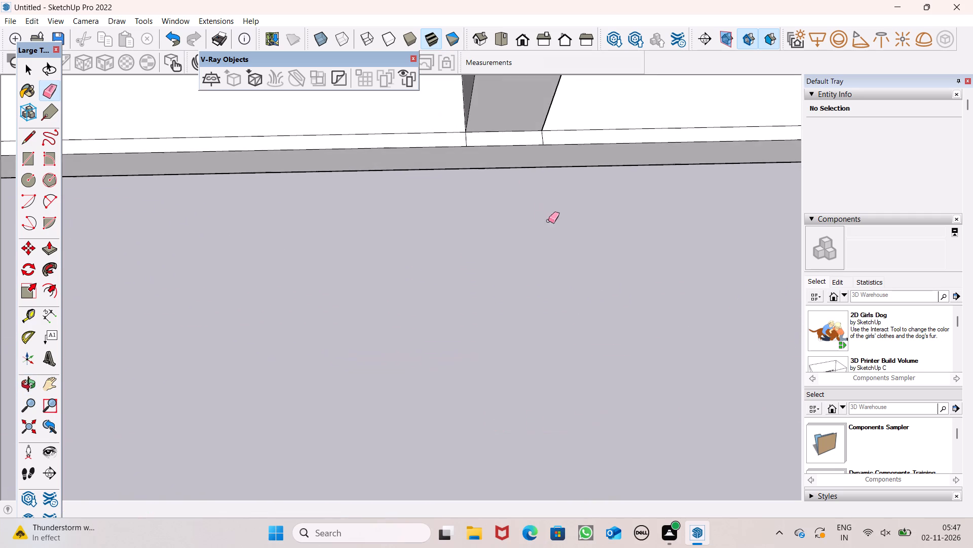
pyautogui.scroll(6, 508, 162)
pyautogui.moveTo(425, 115); pyautogui.dragTo(442, 114)
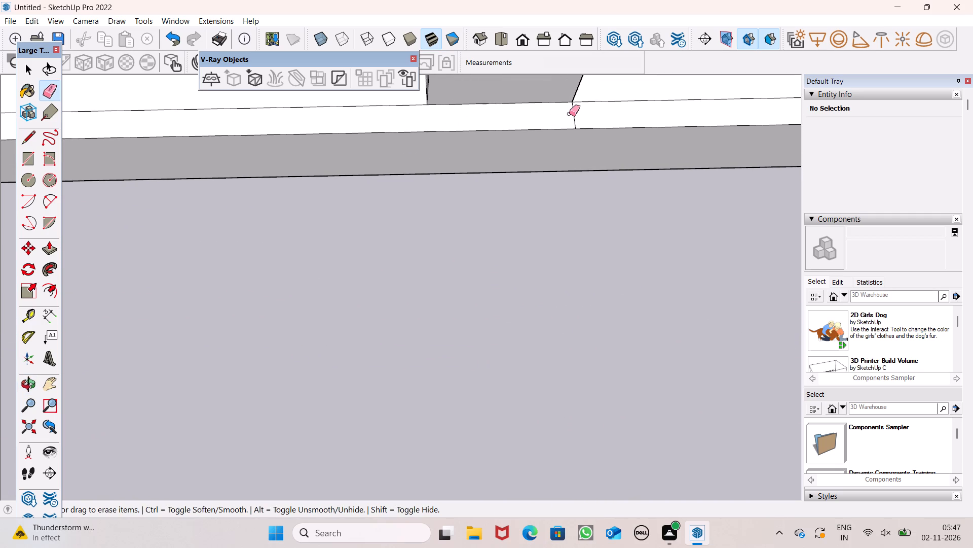
pyautogui.click(574, 115)
pyautogui.scroll(-13, 303, 189)
pyautogui.scroll(-3, 412, 218)
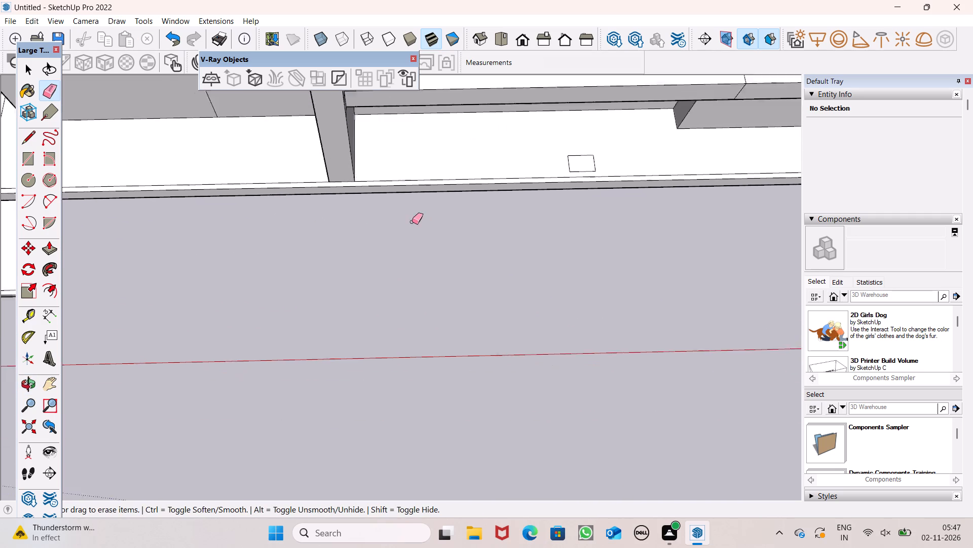
pyautogui.scroll(-4, 412, 222)
pyautogui.scroll(8, 683, 170)
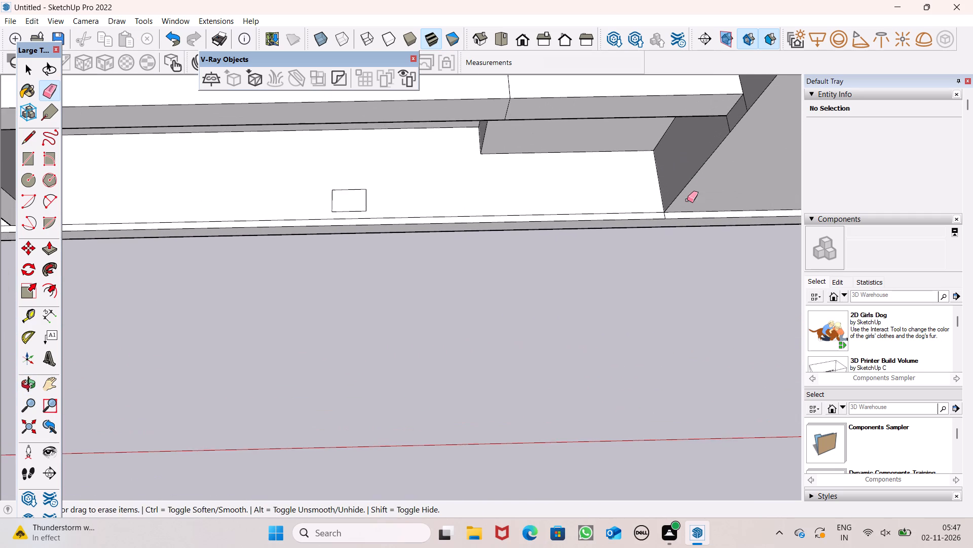
pyautogui.scroll(5, 675, 205)
pyautogui.click(660, 224)
# Erase the stub line, corner segment and short line at the wide pier's outer edge on the tower base's far front corner.
pyautogui.scroll(-8, 462, 210)
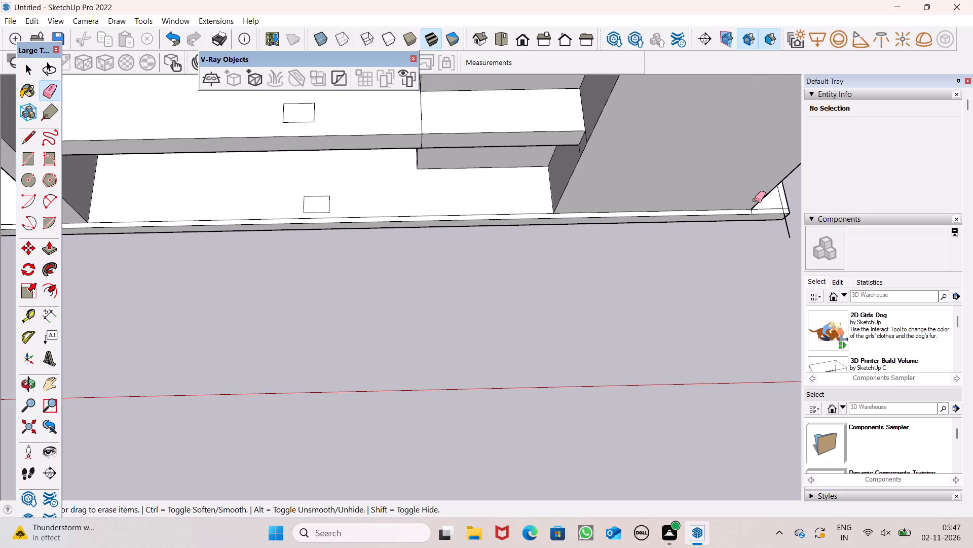
pyautogui.scroll(7, 765, 198)
pyautogui.scroll(-7, 619, 229)
pyautogui.scroll(8, 703, 245)
pyautogui.moveTo(702, 247); pyautogui.dragTo(707, 246)
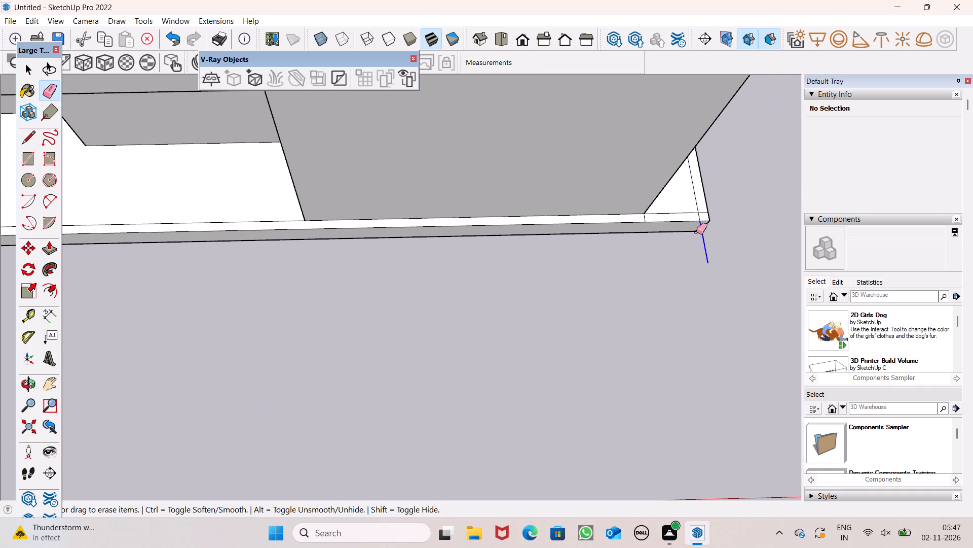
pyautogui.scroll(14, 693, 230)
pyautogui.moveTo(728, 194); pyautogui.dragTo(705, 225)
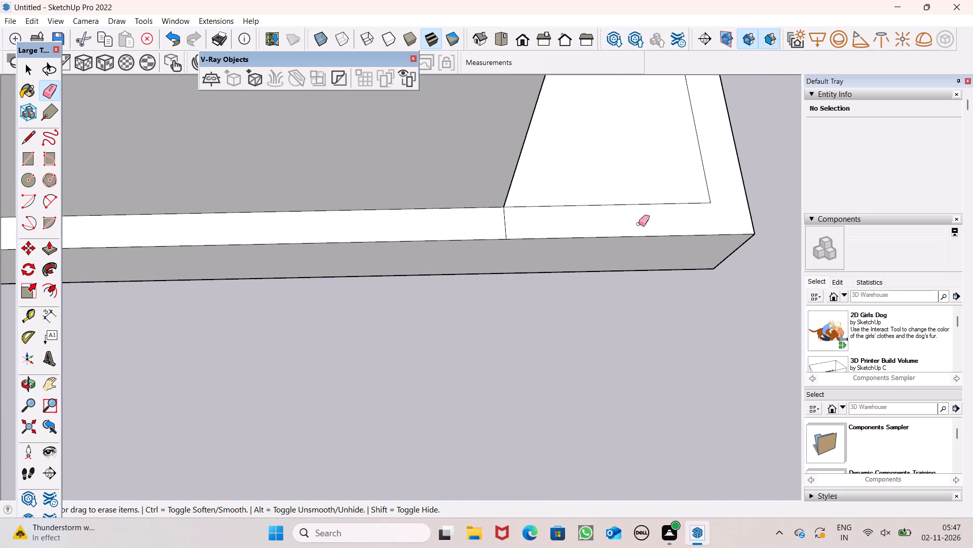
pyautogui.moveTo(502, 221); pyautogui.dragTo(523, 213)
# Examine the tower, its cleaned front base edge and the columned base from the front and from above.
pyautogui.scroll(-7, 587, 194)
pyautogui.scroll(-2, 614, 143)
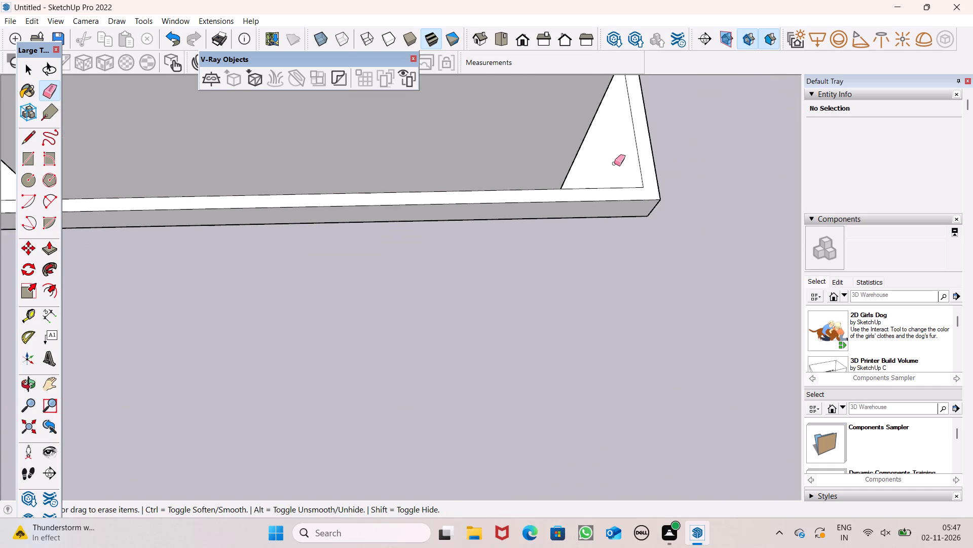
pyautogui.scroll(-5, 614, 163)
pyautogui.scroll(-13, 651, 191)
pyautogui.moveTo(421, 140); pyautogui.dragTo(377, 48, button='middle')
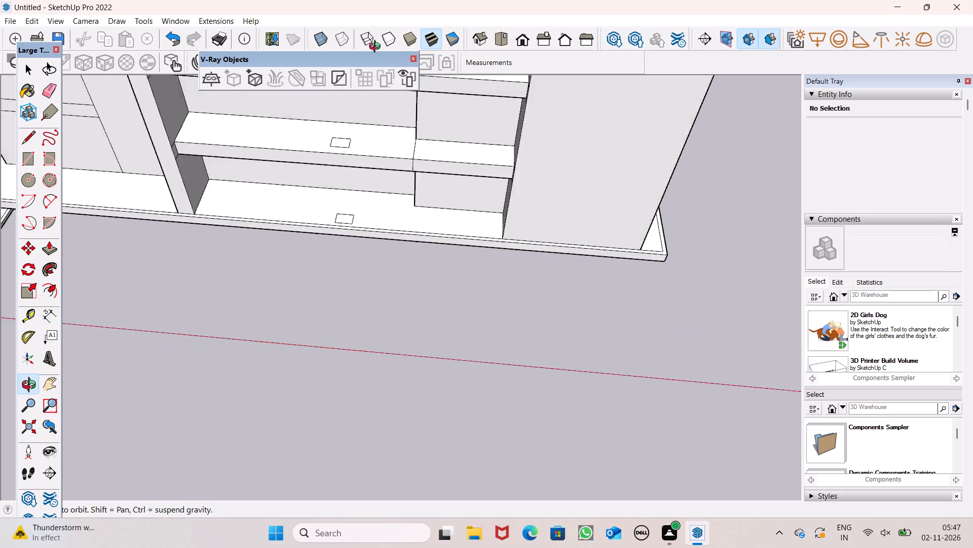
pyautogui.moveTo(377, 48); pyautogui.dragTo(327, 8, button='middle')
pyautogui.moveTo(377, 383); pyautogui.dragTo(494, 407, button='middle')
pyautogui.press('space')
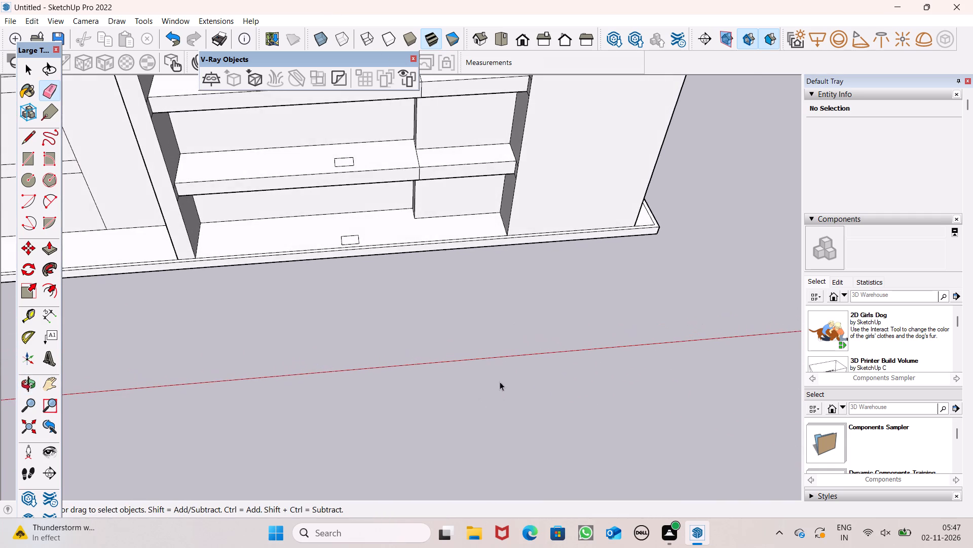
pyautogui.scroll(-4, 513, 359)
pyautogui.moveTo(533, 366); pyautogui.dragTo(490, 383, button='middle')
pyautogui.scroll(-6, 559, 345)
pyautogui.scroll(-4, 517, 331)
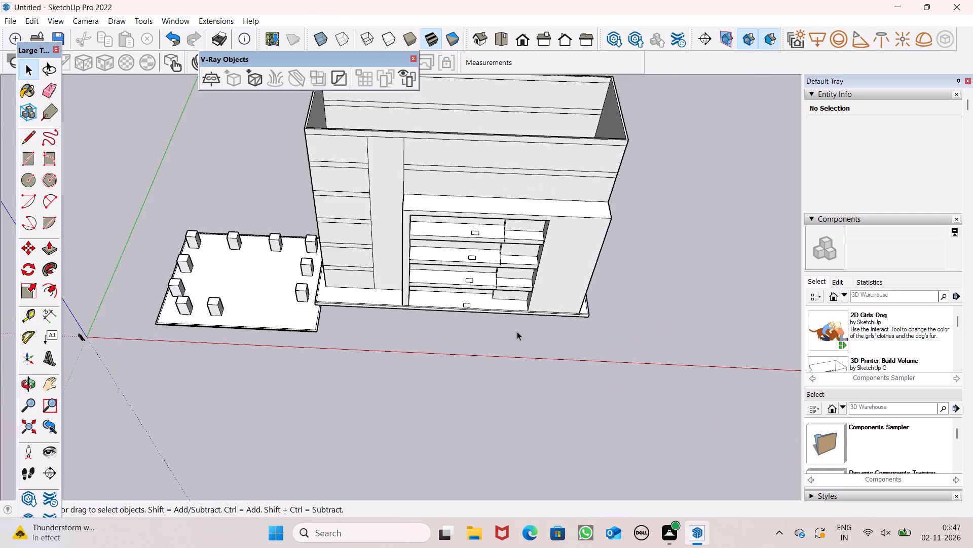
pyautogui.moveTo(517, 329); pyautogui.dragTo(528, 232, button='middle')
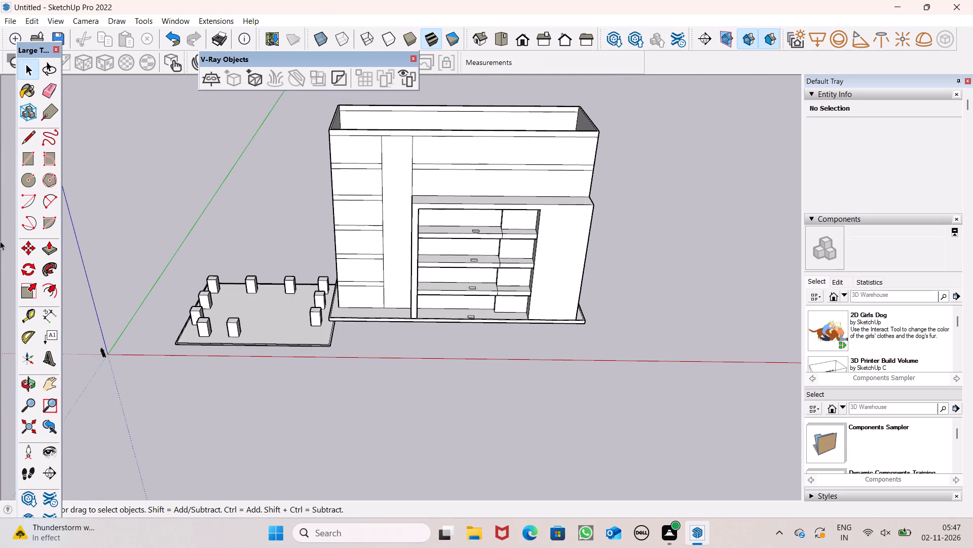
pyautogui.moveTo(50, 249); pyautogui.dragTo(56, 249)
pyautogui.moveTo(393, 316); pyautogui.dragTo(402, 337, button='middle')
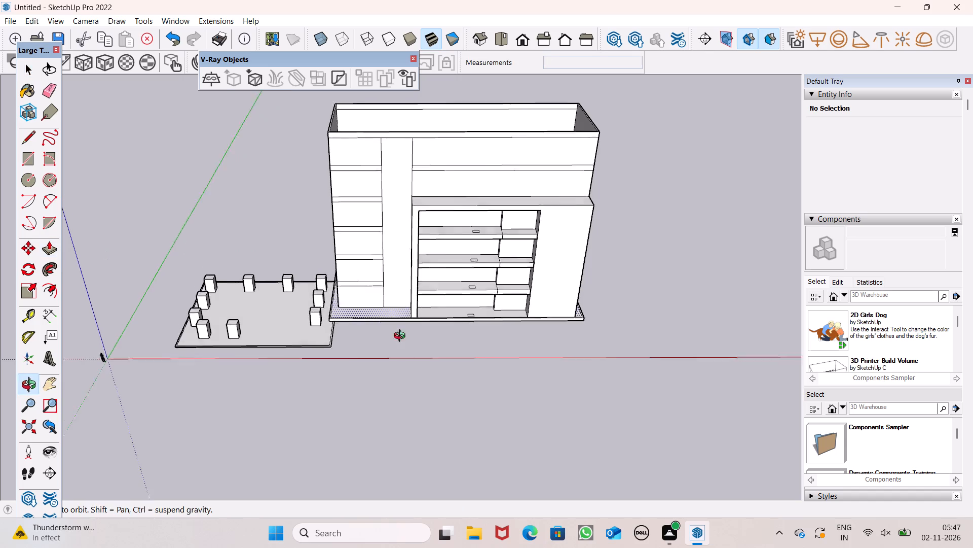
pyautogui.moveTo(402, 337); pyautogui.dragTo(395, 427, button='middle')
pyautogui.scroll(1, 450, 373)
pyautogui.press('space')
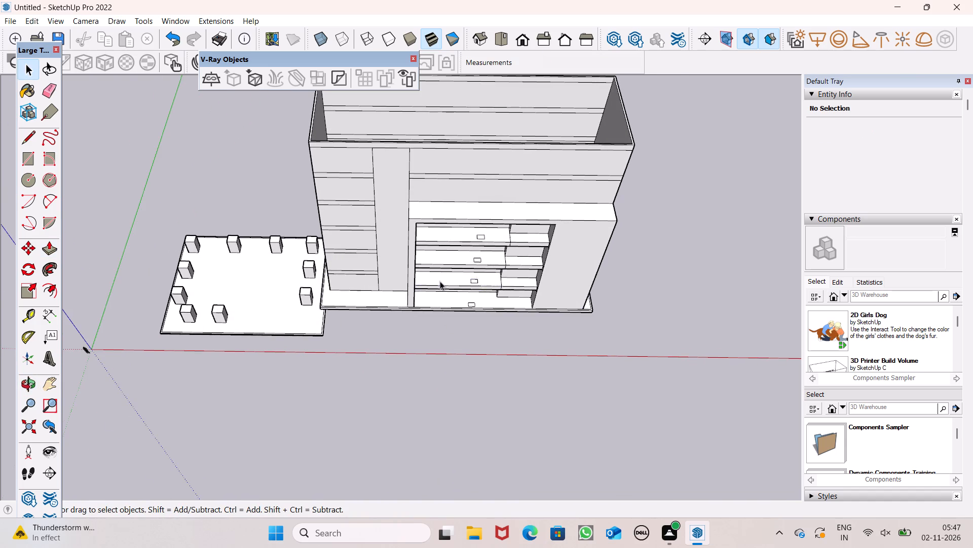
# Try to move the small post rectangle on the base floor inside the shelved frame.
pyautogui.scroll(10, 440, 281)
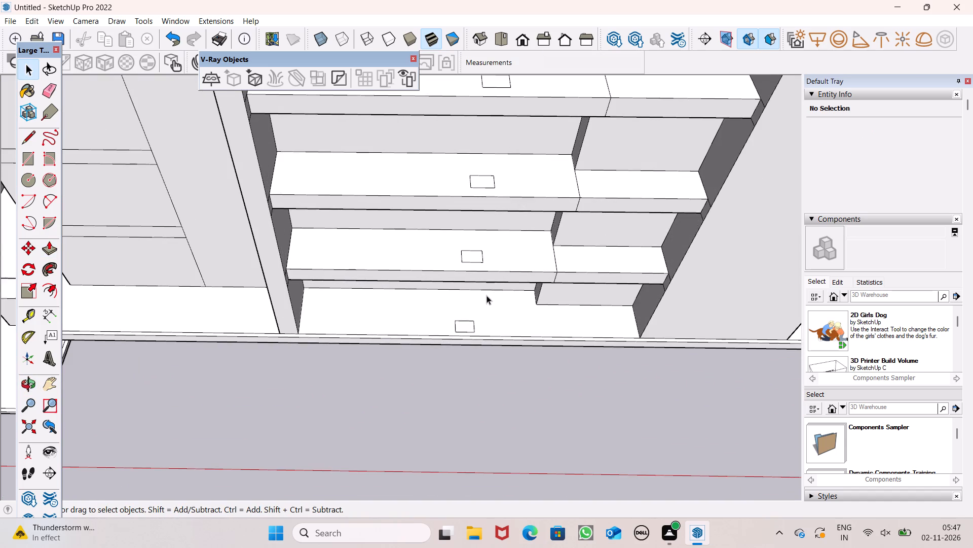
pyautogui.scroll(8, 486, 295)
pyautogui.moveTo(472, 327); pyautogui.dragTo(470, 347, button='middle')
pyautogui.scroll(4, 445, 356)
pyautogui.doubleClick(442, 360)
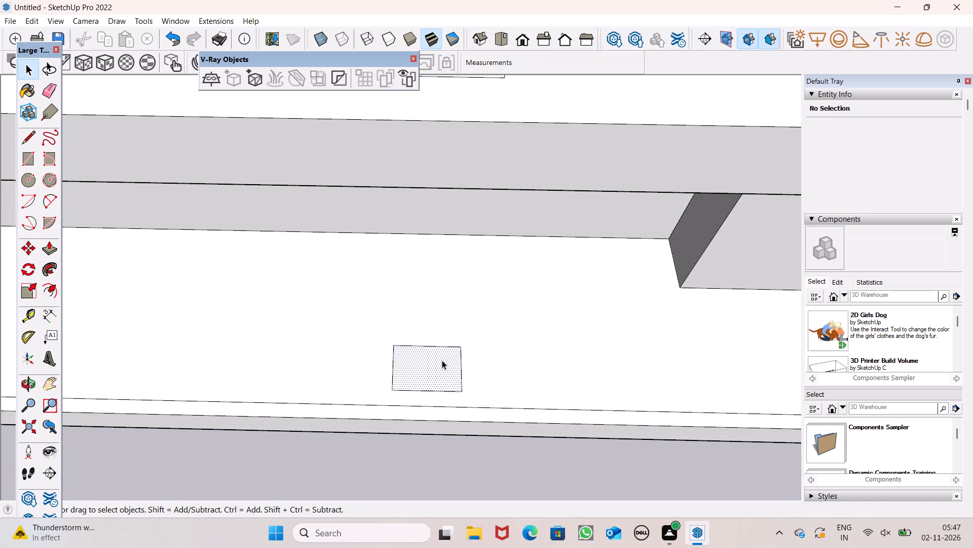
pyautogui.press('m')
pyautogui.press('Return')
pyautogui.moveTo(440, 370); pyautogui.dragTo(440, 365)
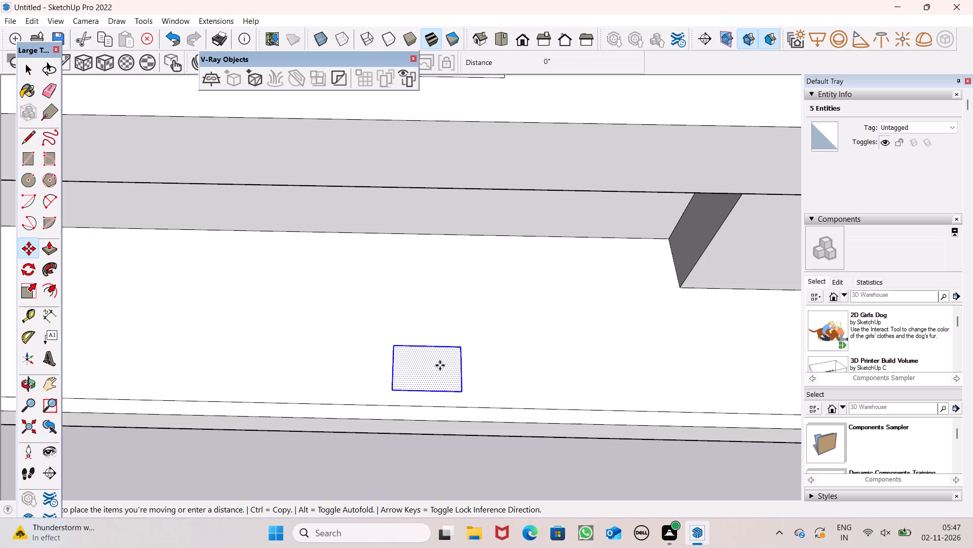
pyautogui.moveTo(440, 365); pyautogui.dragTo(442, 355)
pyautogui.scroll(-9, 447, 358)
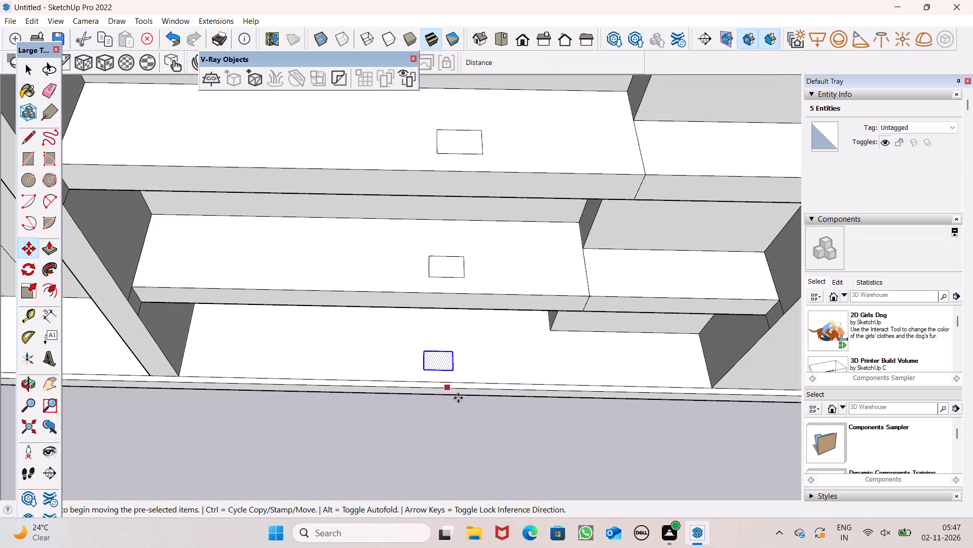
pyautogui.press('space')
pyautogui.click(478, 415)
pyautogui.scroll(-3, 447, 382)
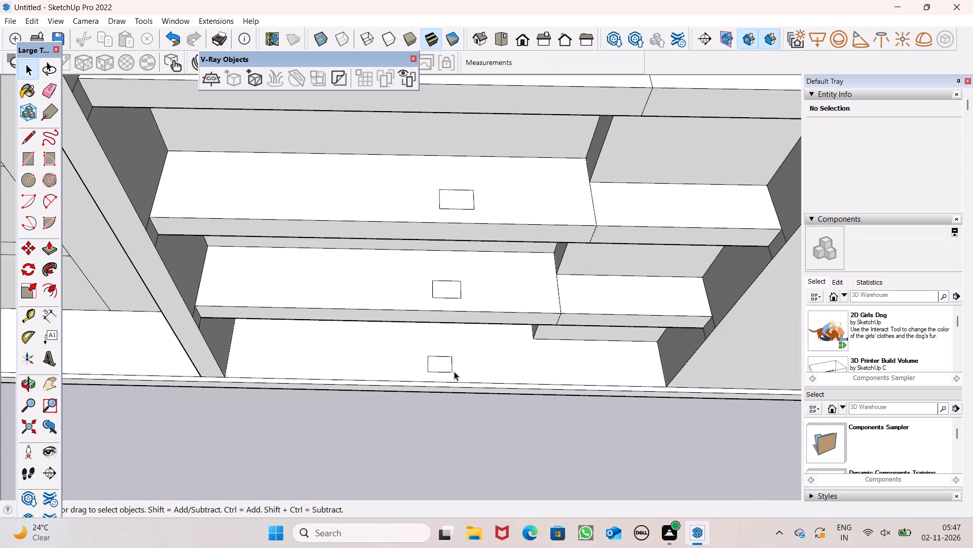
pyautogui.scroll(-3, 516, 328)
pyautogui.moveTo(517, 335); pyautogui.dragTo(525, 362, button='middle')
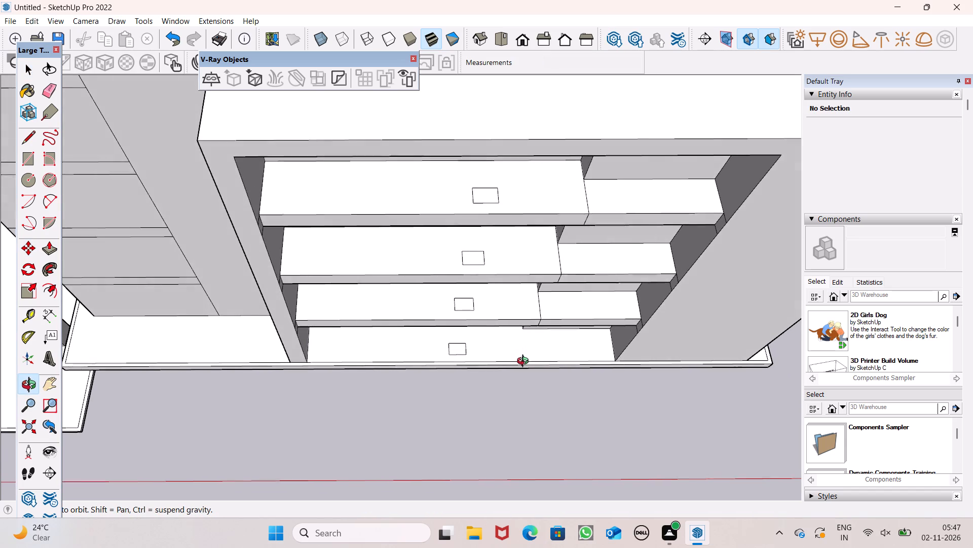
# Push/Pull the small rectangles on the two uppermost shelves up 15', forming posts that reach the surface above.
pyautogui.moveTo(525, 362); pyautogui.dragTo(525, 367, button='middle')
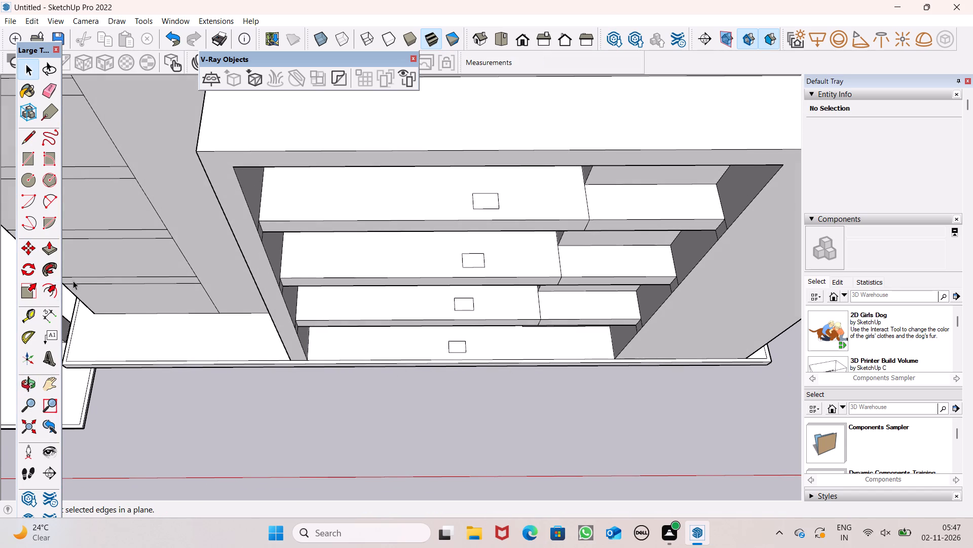
pyautogui.click(53, 253)
pyautogui.scroll(-4, 355, 248)
pyautogui.moveTo(398, 253); pyautogui.dragTo(412, 163, button='middle')
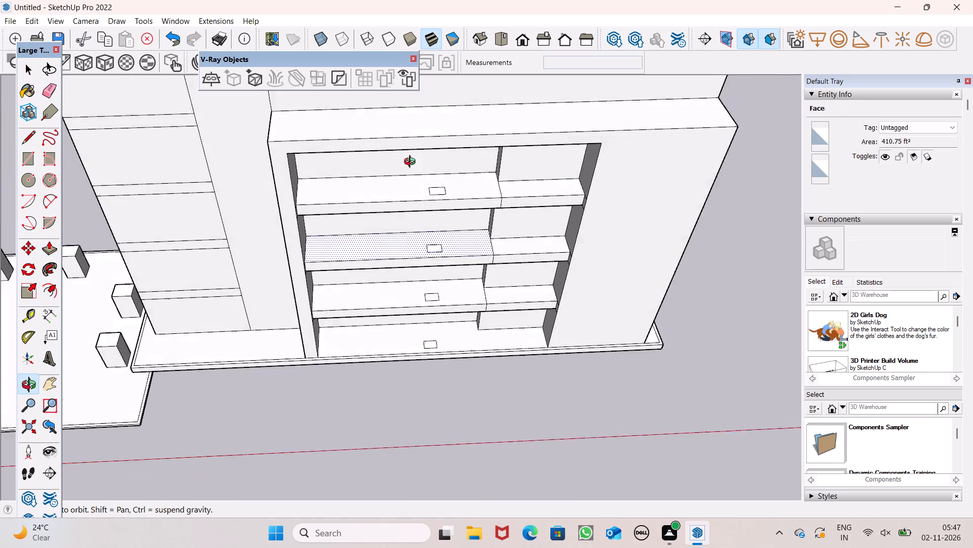
pyautogui.moveTo(412, 163); pyautogui.dragTo(410, 139, button='middle')
pyautogui.scroll(-1, 457, 277)
pyautogui.moveTo(461, 322); pyautogui.dragTo(460, 316, button='middle')
pyautogui.scroll(8, 427, 155)
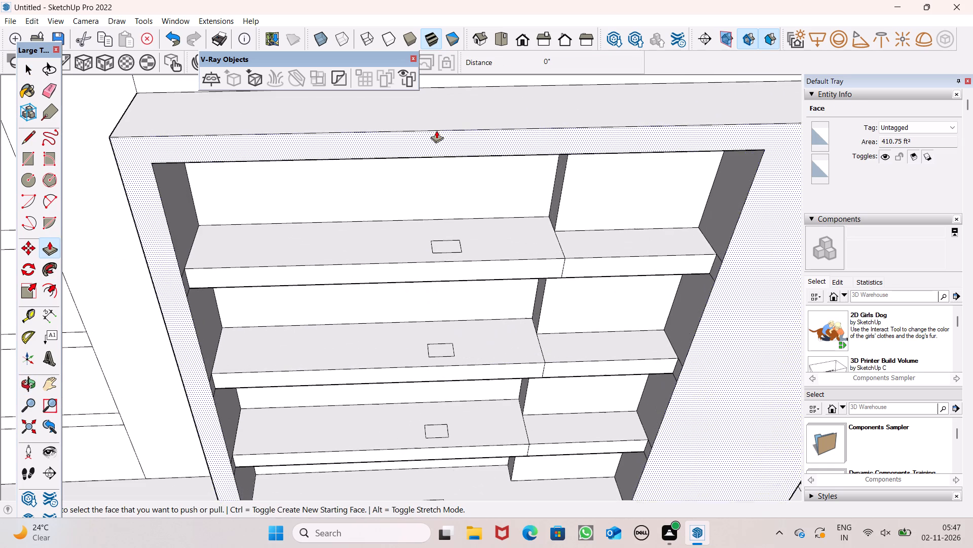
pyautogui.moveTo(453, 246); pyautogui.dragTo(469, 156)
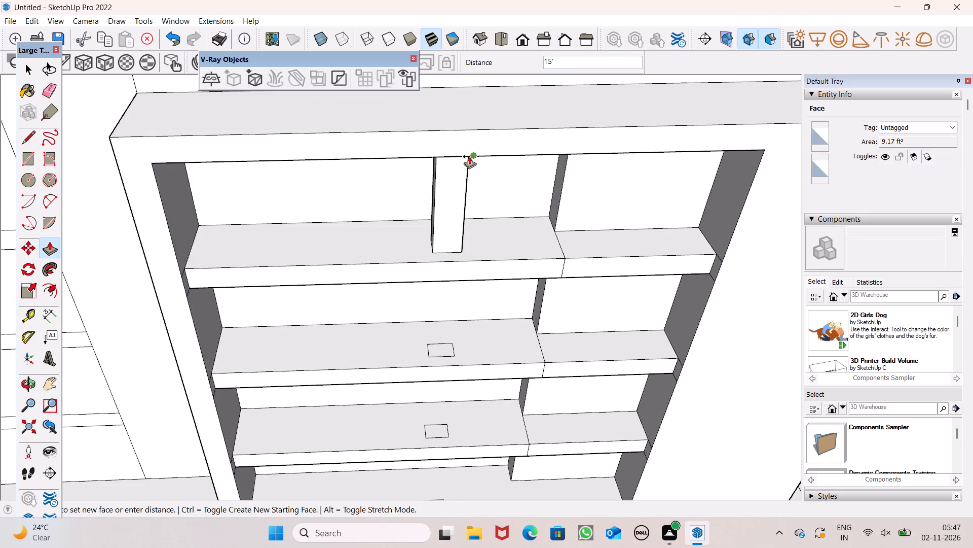
pyautogui.moveTo(469, 156); pyautogui.dragTo(474, 155)
pyautogui.moveTo(445, 347); pyautogui.dragTo(470, 288)
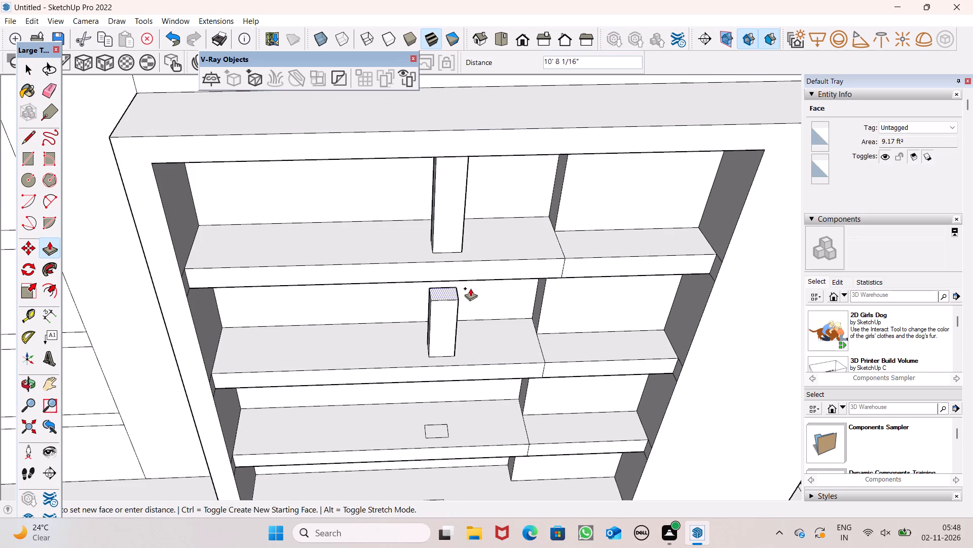
pyautogui.moveTo(470, 288); pyautogui.dragTo(474, 283)
# Push/Pull the small rectangles on the two lowest levels of the shelving unit up 15' to the shelf above.
pyautogui.scroll(-3, 458, 276)
pyautogui.scroll(5, 443, 389)
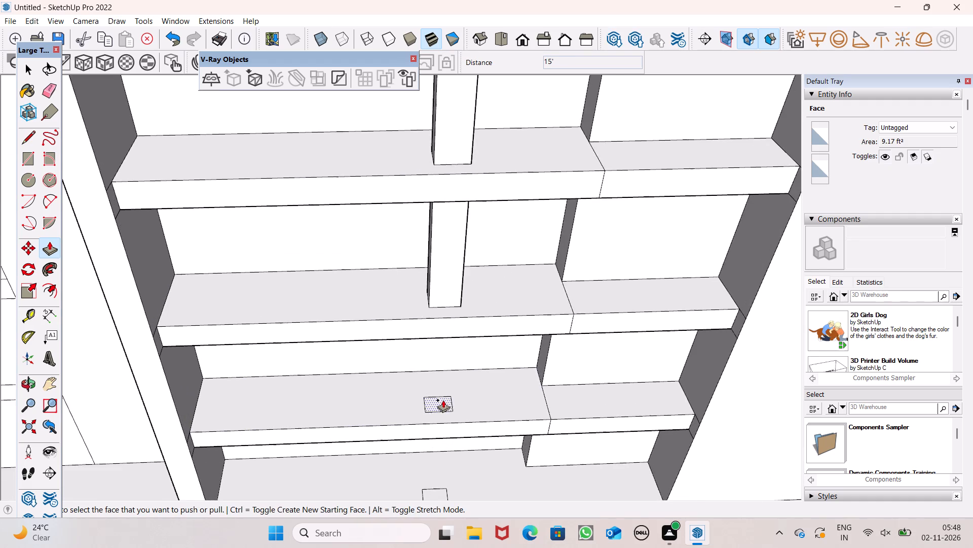
pyautogui.moveTo(441, 402); pyautogui.dragTo(463, 331)
pyautogui.scroll(-8, 472, 269)
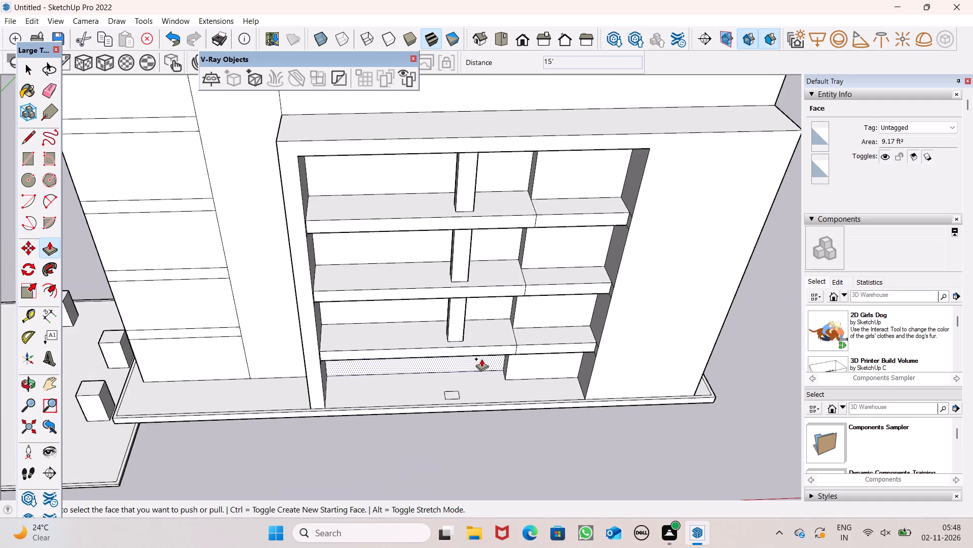
pyautogui.moveTo(483, 359); pyautogui.dragTo(485, 401, button='middle')
pyautogui.scroll(8, 465, 396)
pyautogui.moveTo(432, 378); pyautogui.dragTo(448, 310)
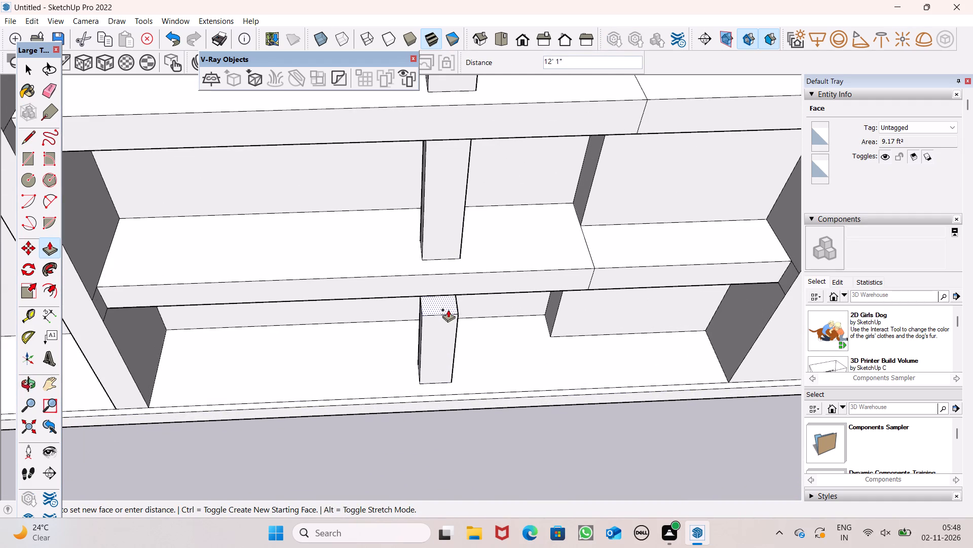
pyautogui.moveTo(448, 310); pyautogui.dragTo(466, 292)
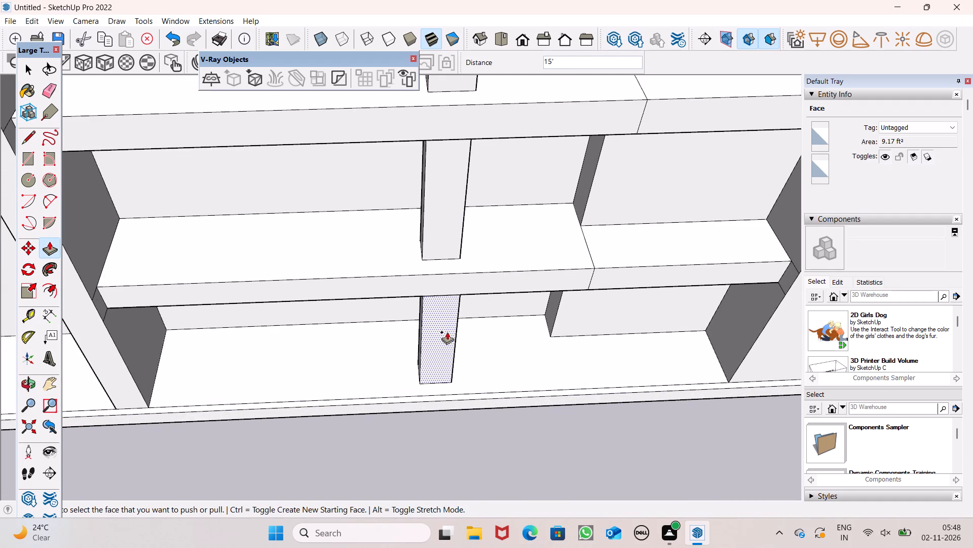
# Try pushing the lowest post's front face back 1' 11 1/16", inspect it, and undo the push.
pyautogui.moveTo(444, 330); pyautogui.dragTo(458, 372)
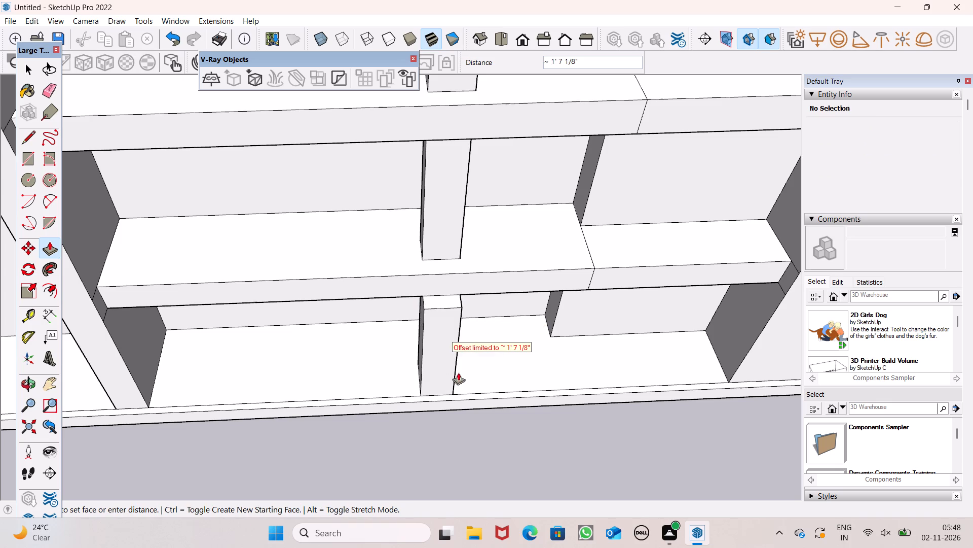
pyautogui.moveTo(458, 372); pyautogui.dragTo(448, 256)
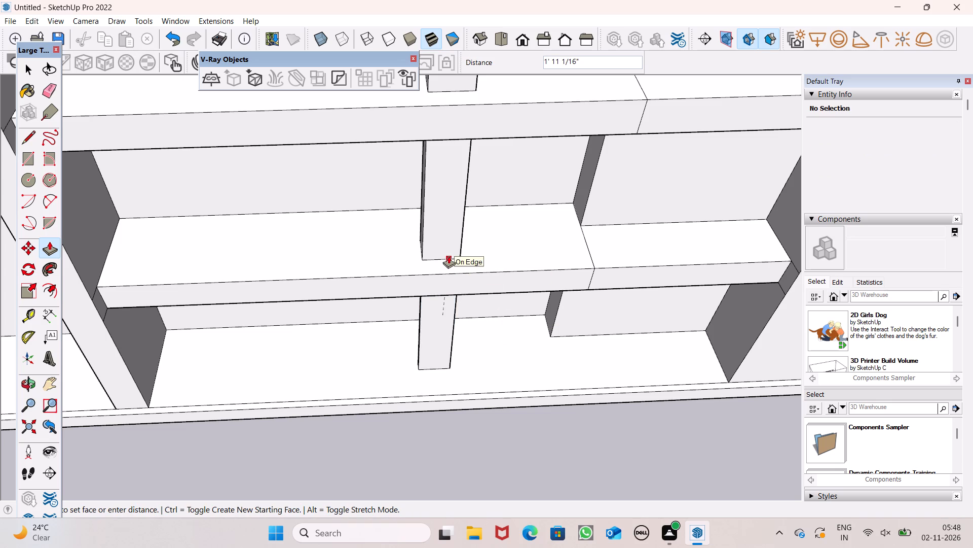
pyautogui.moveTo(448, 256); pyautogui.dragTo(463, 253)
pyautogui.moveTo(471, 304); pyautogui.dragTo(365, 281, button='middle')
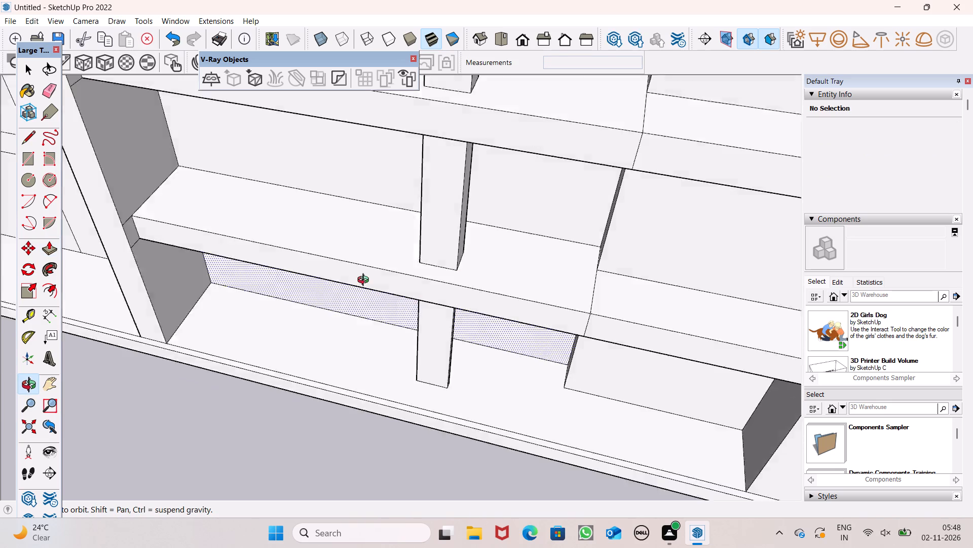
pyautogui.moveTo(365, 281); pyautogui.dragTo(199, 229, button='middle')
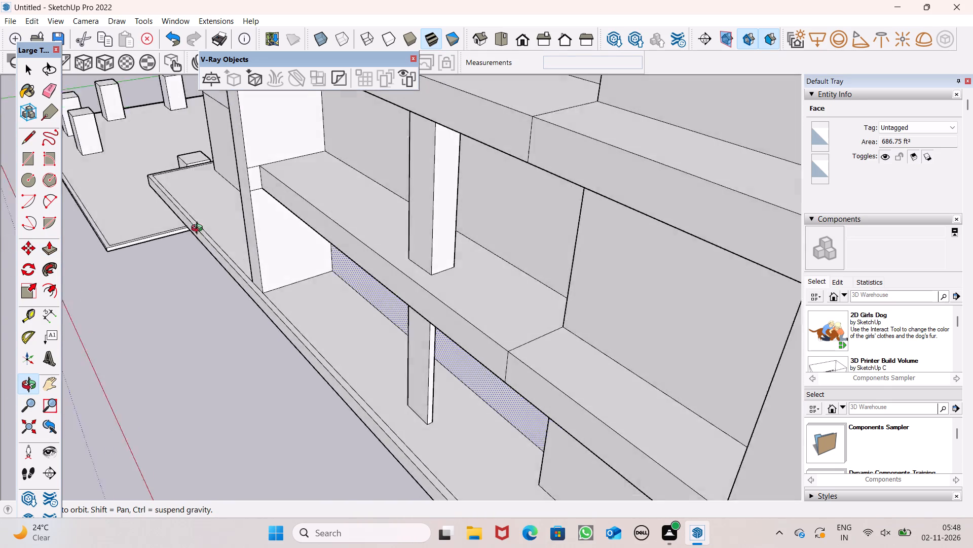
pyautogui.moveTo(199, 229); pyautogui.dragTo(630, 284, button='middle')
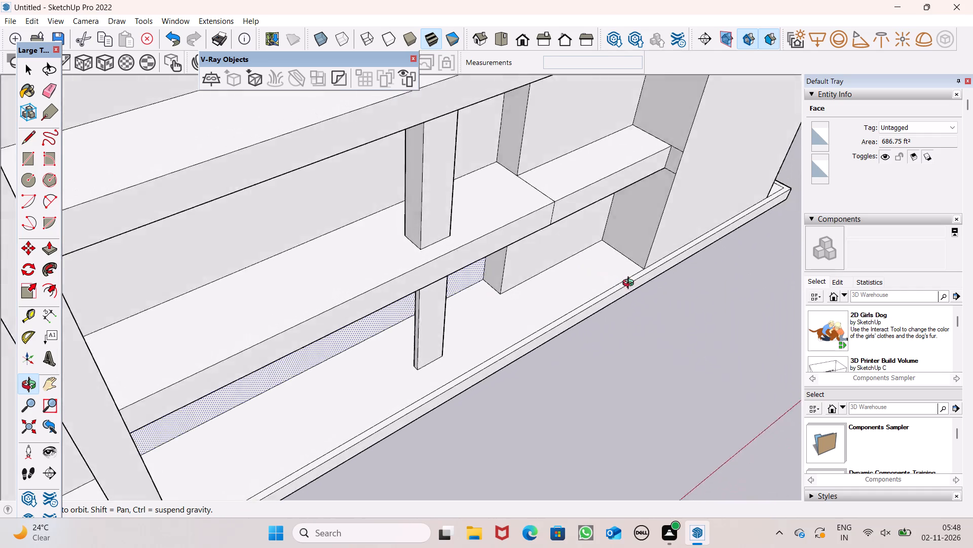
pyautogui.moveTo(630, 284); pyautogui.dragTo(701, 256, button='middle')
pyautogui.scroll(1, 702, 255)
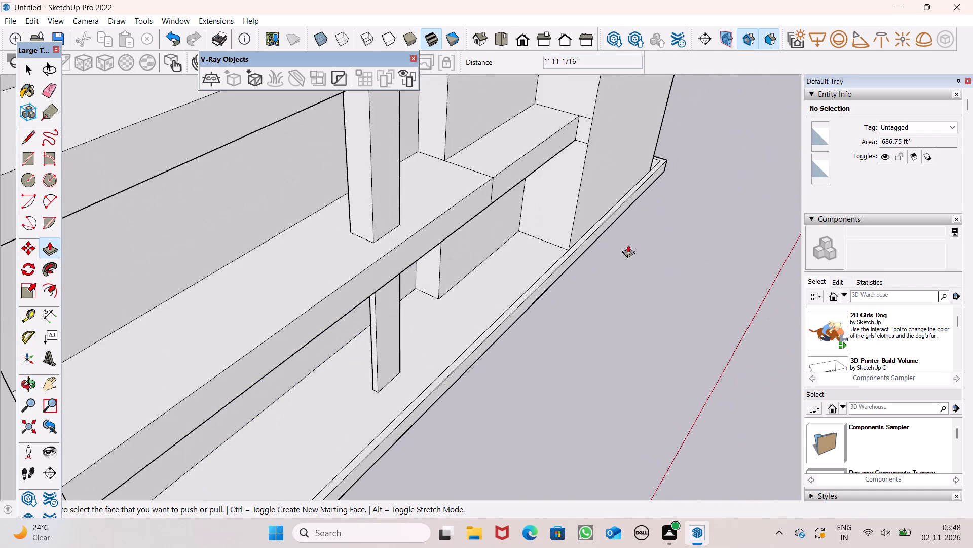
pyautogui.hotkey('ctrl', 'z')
# Push the lowest post's front face back 1' 11 1/16", using the post above as reference.
pyautogui.moveTo(647, 284); pyautogui.dragTo(747, 147, button='middle')
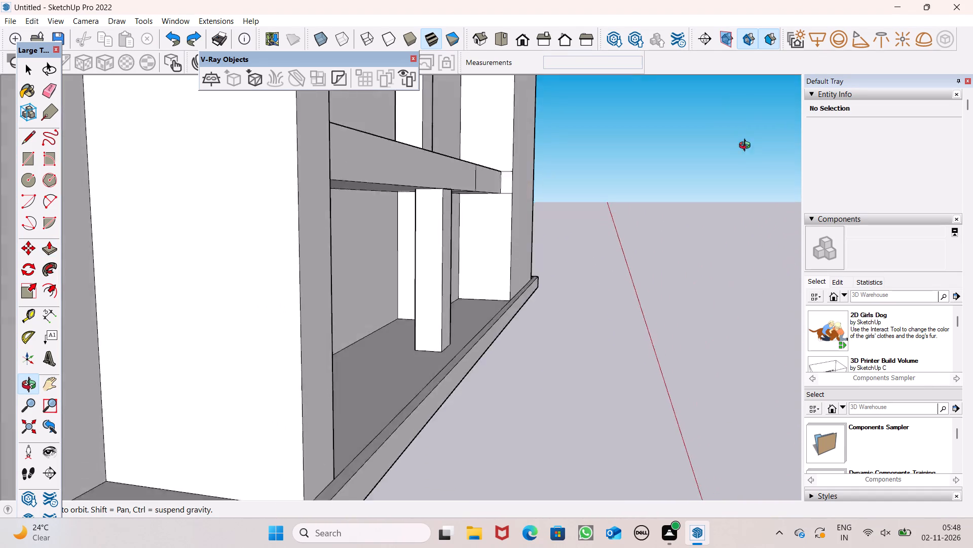
pyautogui.moveTo(747, 147); pyautogui.dragTo(713, 325, button='middle')
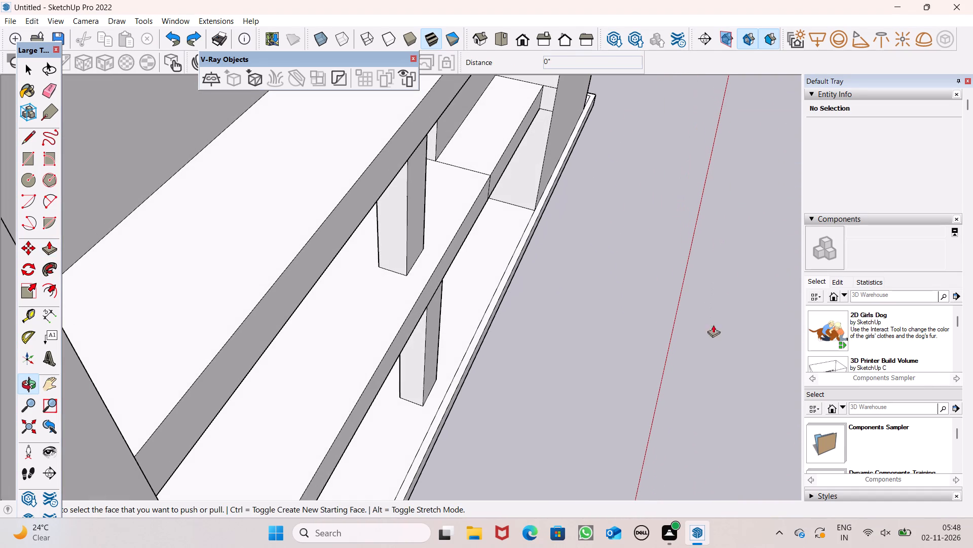
pyautogui.moveTo(436, 317); pyautogui.dragTo(447, 307)
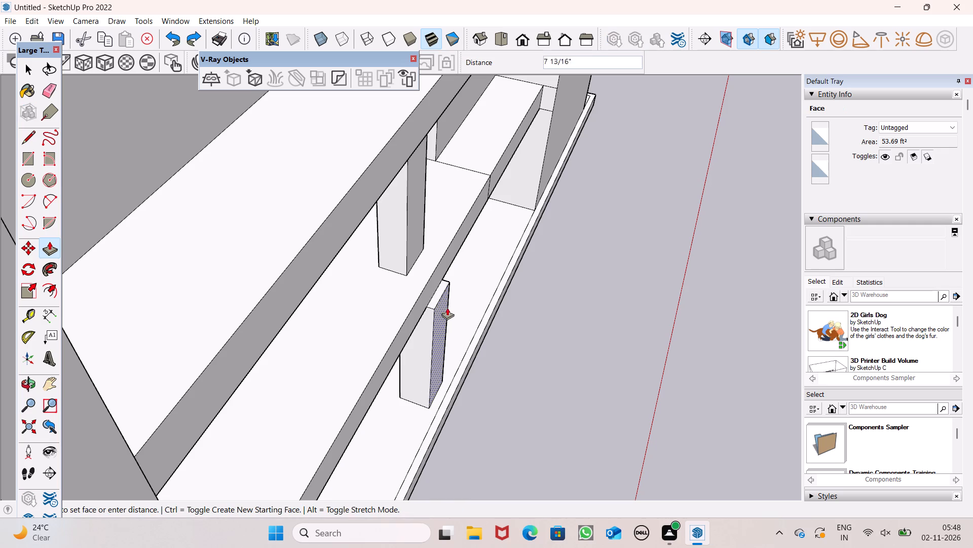
pyautogui.moveTo(447, 307); pyautogui.dragTo(408, 258)
# Pull the back face of the lowest post outward 7" to thicken it toward the rear wall.
pyautogui.moveTo(410, 380); pyautogui.dragTo(412, 359, button='middle')
pyautogui.scroll(1, 412, 359)
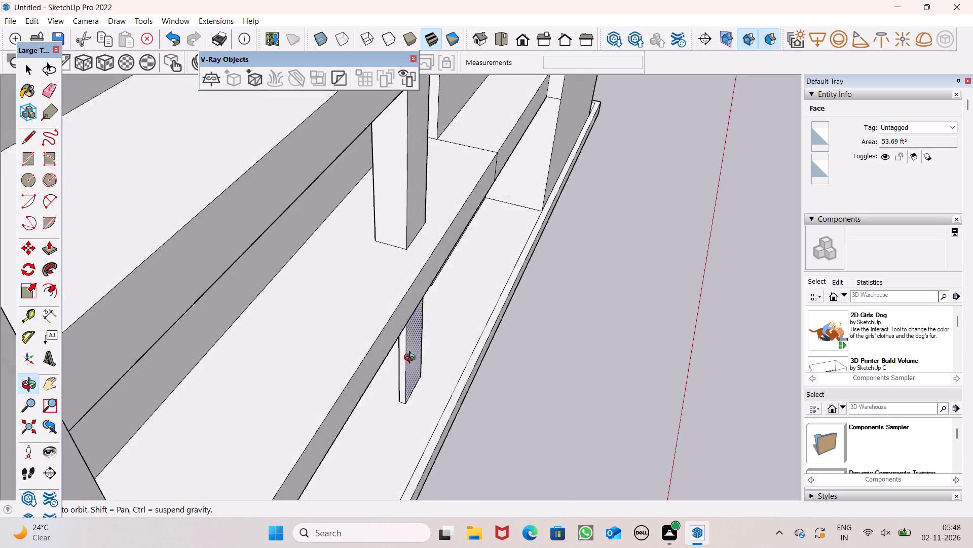
pyautogui.moveTo(412, 359); pyautogui.dragTo(412, 353, button='middle')
pyautogui.scroll(9, 394, 373)
pyautogui.scroll(-7, 399, 381)
pyautogui.moveTo(397, 401); pyautogui.dragTo(420, 389, button='middle')
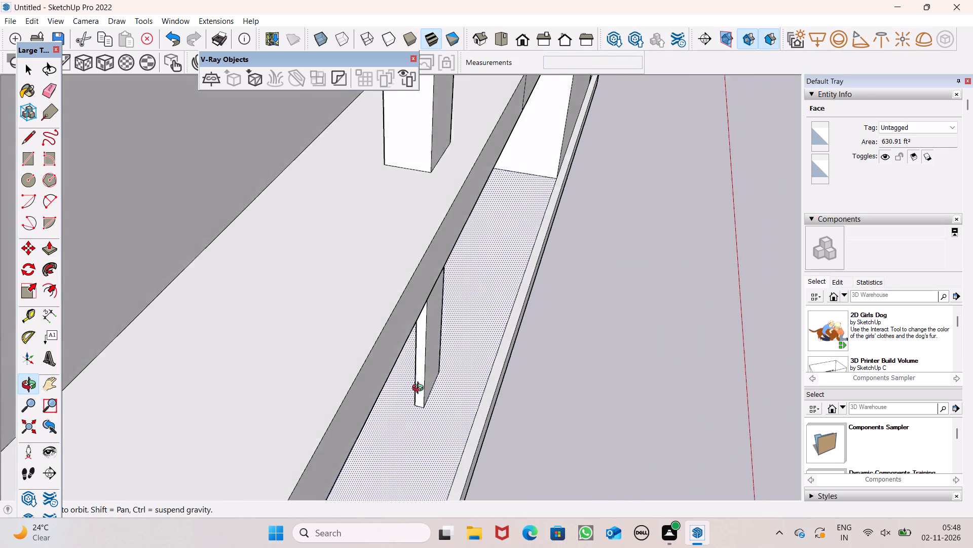
pyautogui.moveTo(420, 389); pyautogui.dragTo(434, 384, button='middle')
pyautogui.scroll(3, 419, 364)
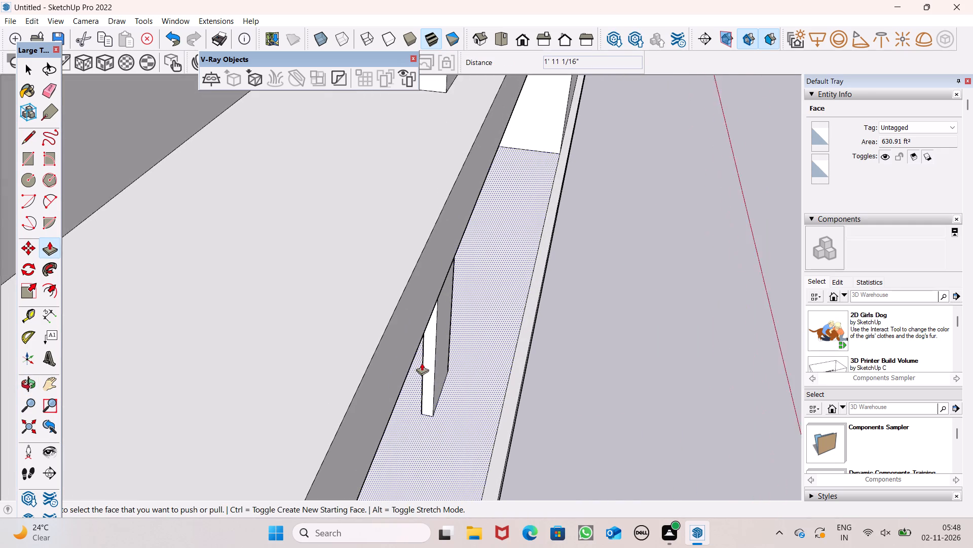
pyautogui.scroll(-8, 431, 367)
pyautogui.moveTo(430, 412); pyautogui.dragTo(437, 386, button='middle')
pyautogui.scroll(10, 428, 366)
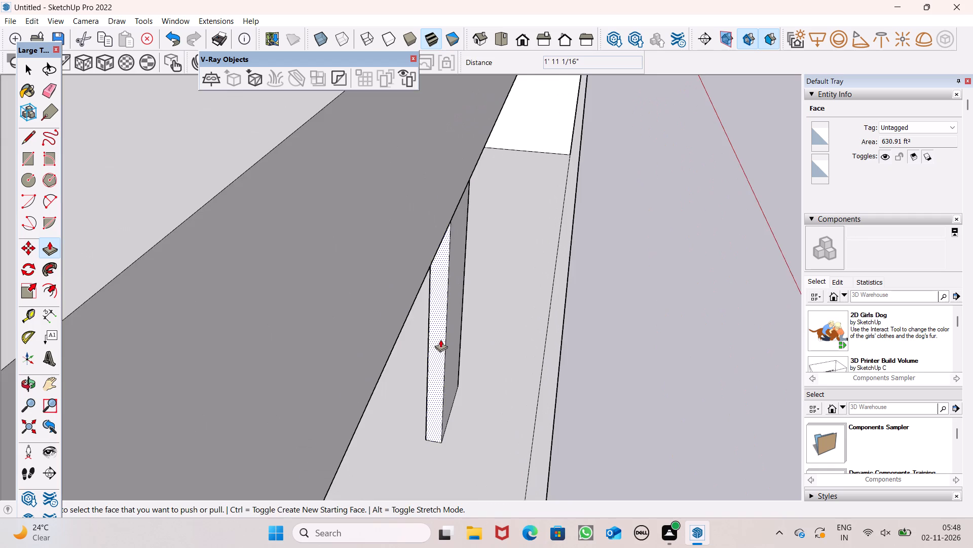
pyautogui.moveTo(400, 383); pyautogui.dragTo(398, 399, button='middle')
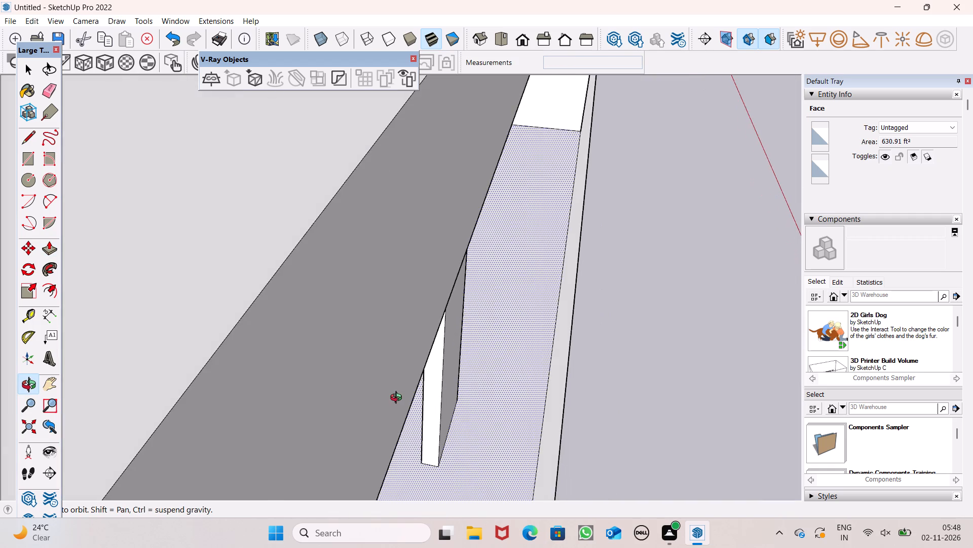
pyautogui.moveTo(398, 399); pyautogui.dragTo(394, 383, button='middle')
pyautogui.scroll(9, 417, 392)
pyautogui.moveTo(435, 403); pyautogui.dragTo(437, 414, button='middle')
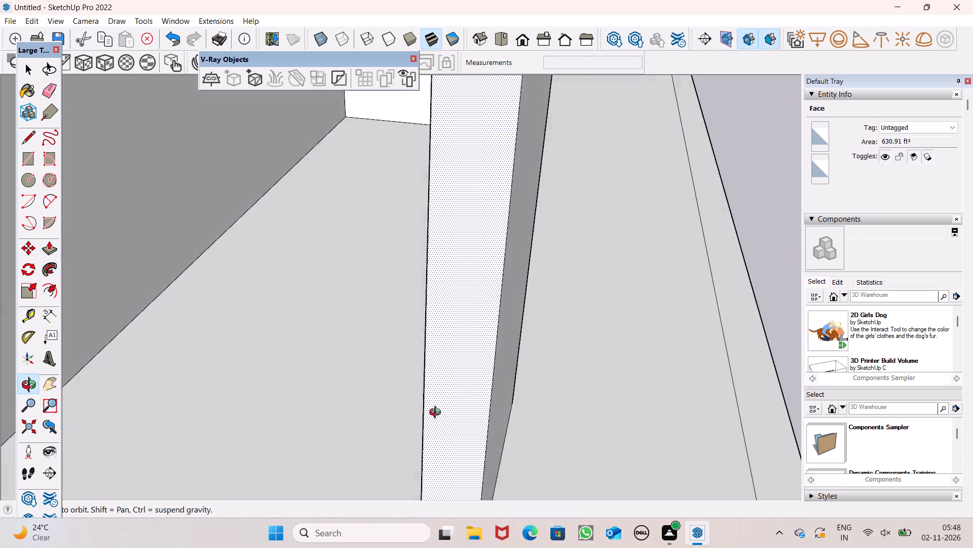
pyautogui.moveTo(437, 414); pyautogui.dragTo(490, 436, button='middle')
pyautogui.moveTo(497, 402); pyautogui.dragTo(465, 405)
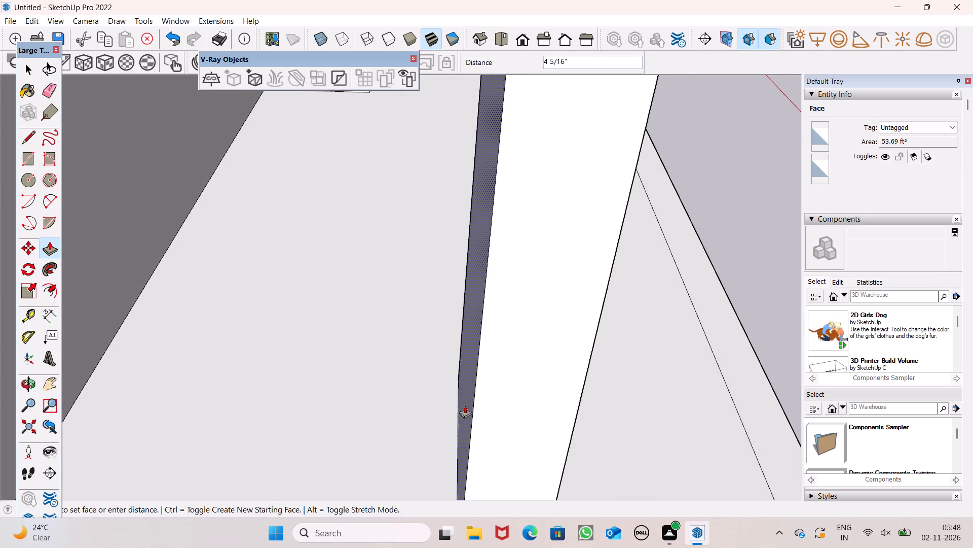
pyautogui.moveTo(465, 405); pyautogui.dragTo(447, 407)
# Pull the lowest post's back face a further 2 5/16" toward the rear wall.
pyautogui.scroll(-1, 441, 396)
pyautogui.moveTo(510, 437); pyautogui.dragTo(406, 419, button='middle')
pyautogui.scroll(-8, 450, 379)
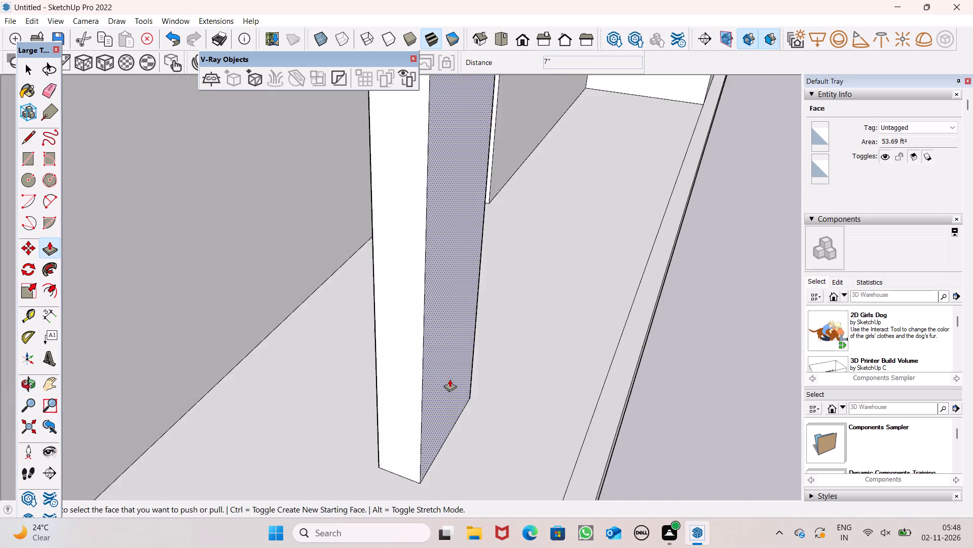
pyautogui.scroll(-6, 456, 363)
pyautogui.moveTo(507, 398); pyautogui.dragTo(338, 424, button='middle')
pyautogui.scroll(-12, 407, 353)
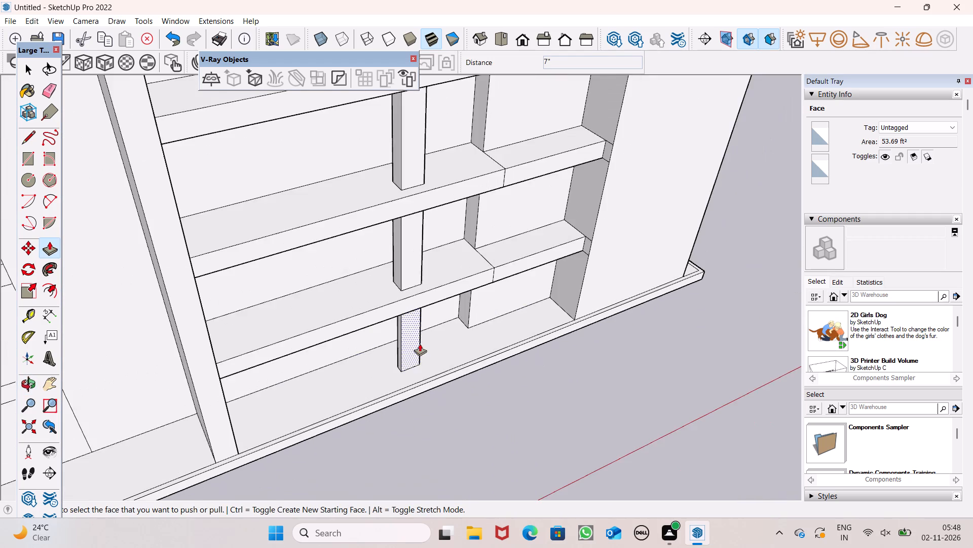
pyautogui.scroll(-1, 420, 344)
pyautogui.moveTo(478, 355); pyautogui.dragTo(52, 272, button='middle')
pyautogui.scroll(3, 245, 273)
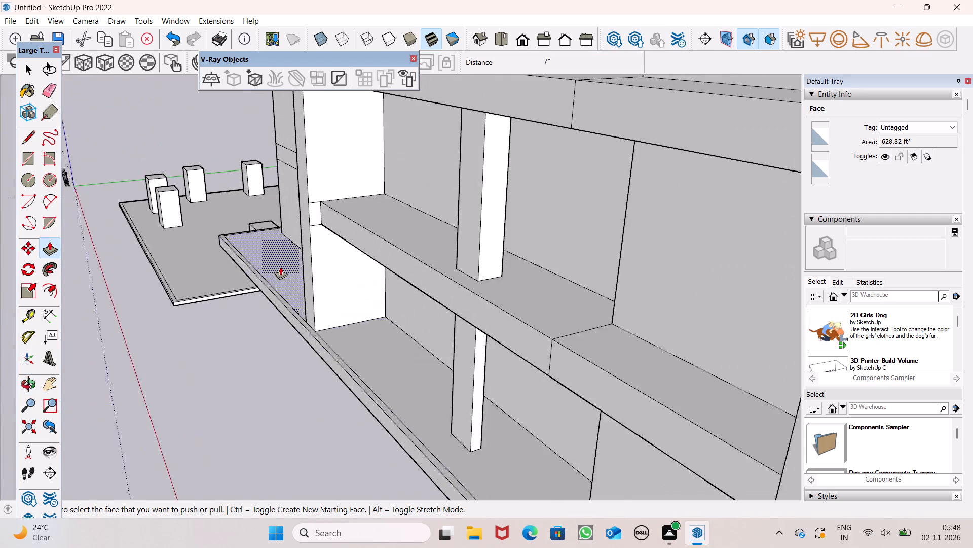
pyautogui.scroll(2, 280, 267)
pyautogui.scroll(-4, 362, 259)
pyautogui.moveTo(550, 328); pyautogui.dragTo(455, 276, button='middle')
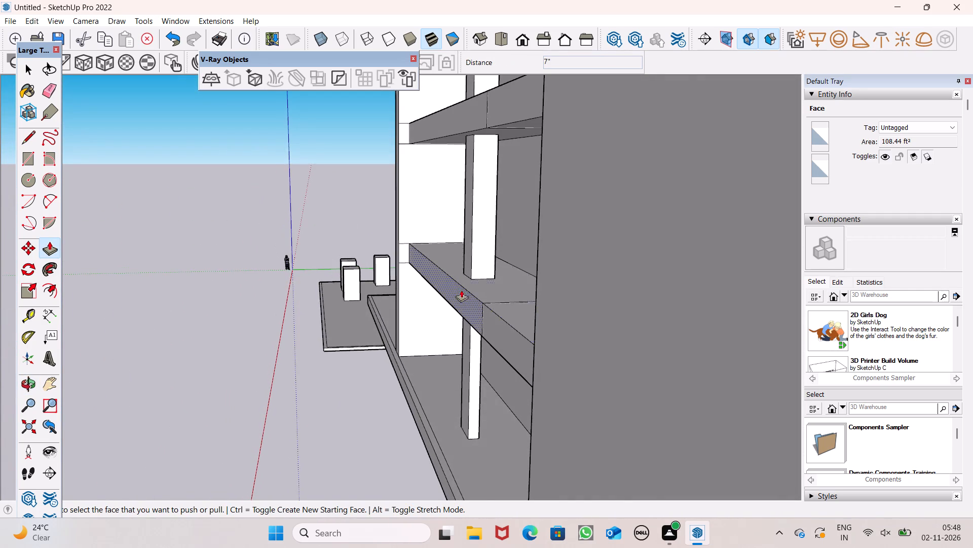
pyautogui.scroll(8, 465, 294)
pyautogui.moveTo(506, 415); pyautogui.dragTo(489, 392, button='middle')
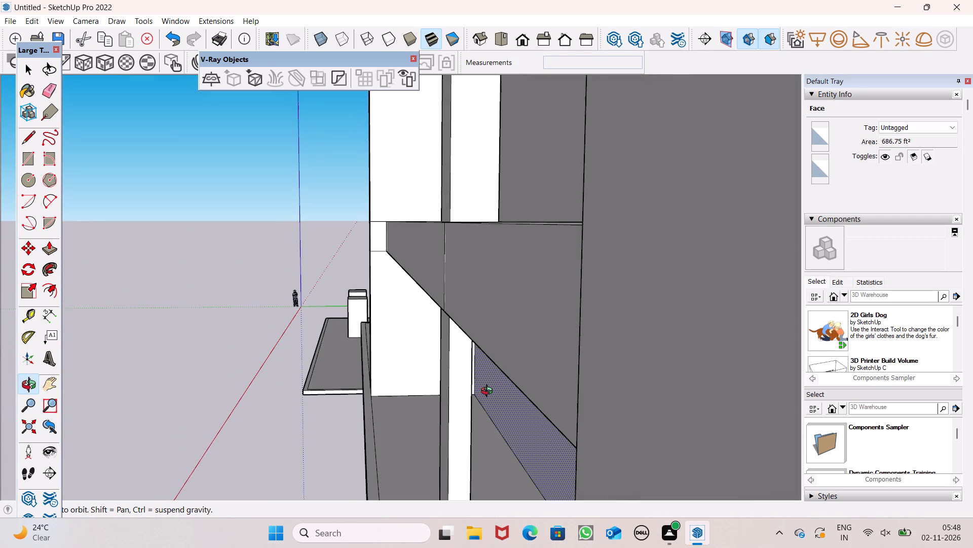
pyautogui.moveTo(489, 392); pyautogui.dragTo(489, 392, button='middle')
pyautogui.scroll(1, 478, 409)
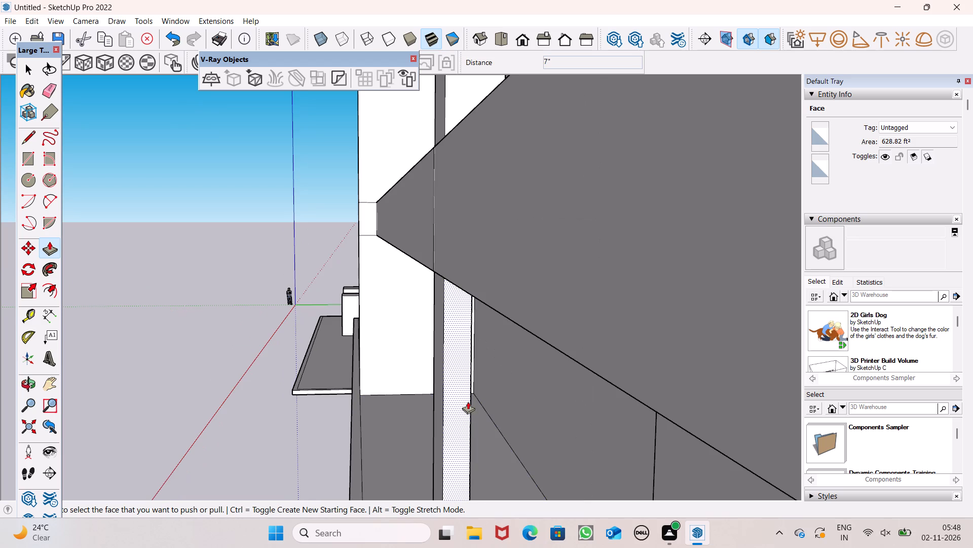
pyautogui.moveTo(471, 398); pyautogui.dragTo(462, 399, button='middle')
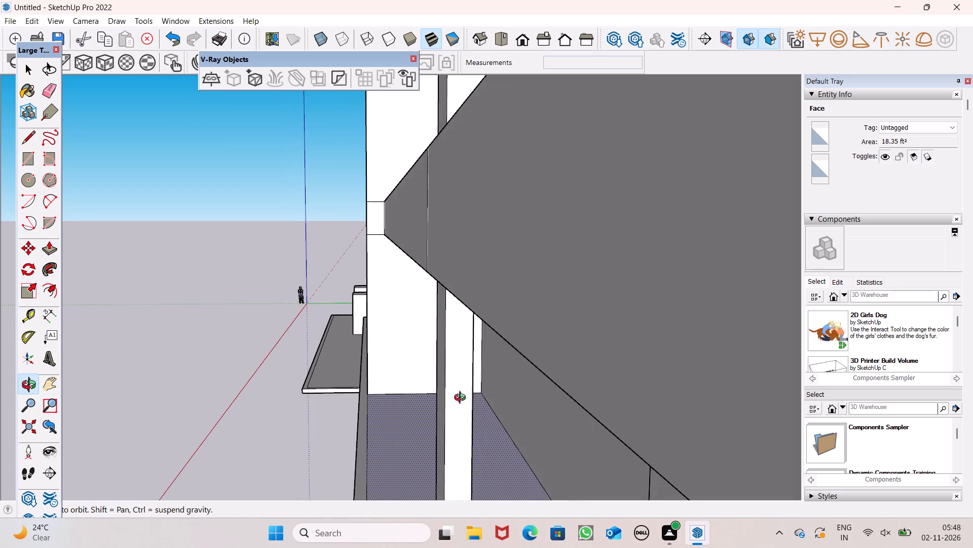
pyautogui.moveTo(462, 399); pyautogui.dragTo(453, 355, button='middle')
pyautogui.moveTo(506, 403); pyautogui.dragTo(495, 405, button='middle')
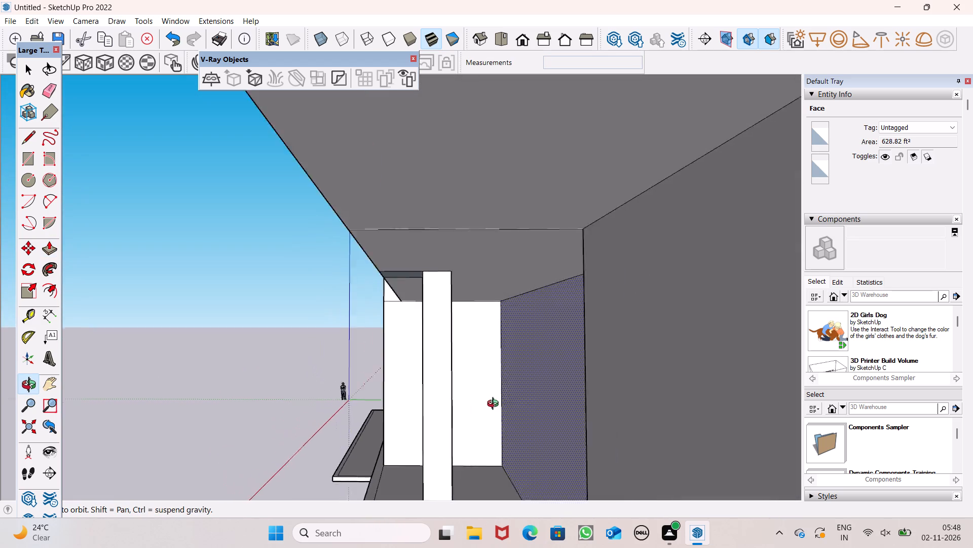
pyautogui.moveTo(495, 405); pyautogui.dragTo(488, 402, button='middle')
pyautogui.scroll(7, 408, 404)
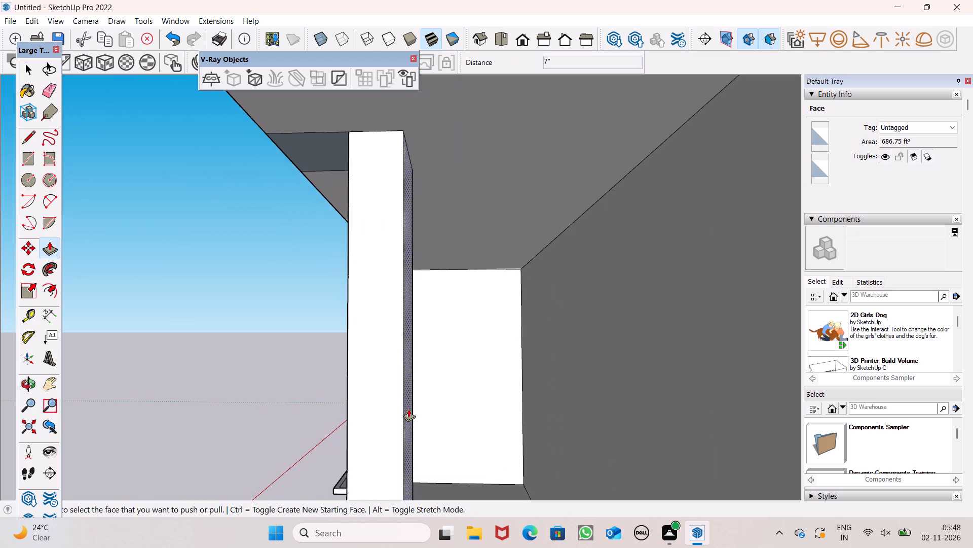
pyautogui.moveTo(409, 410); pyautogui.dragTo(418, 412)
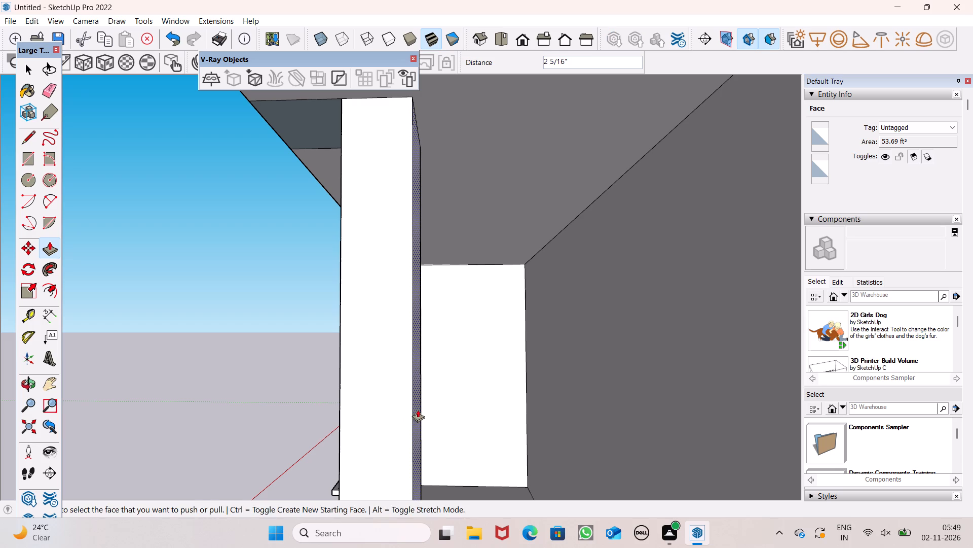
# Examine the lowest post, the posts above and the surrounding shelves from the front, above and below.
pyautogui.press('space')
pyautogui.scroll(-5, 418, 397)
pyautogui.moveTo(416, 407); pyautogui.dragTo(536, 365, button='middle')
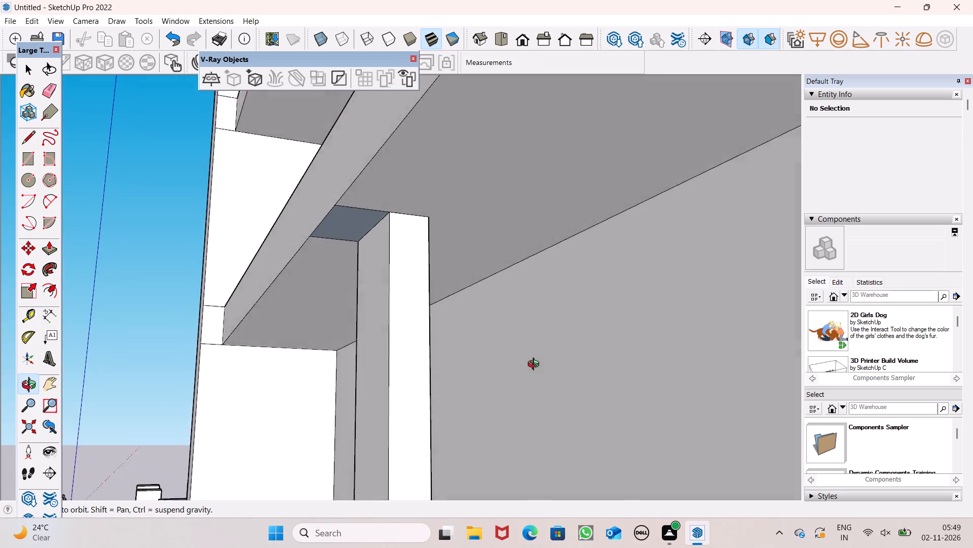
pyautogui.moveTo(536, 365); pyautogui.dragTo(569, 491, button='middle')
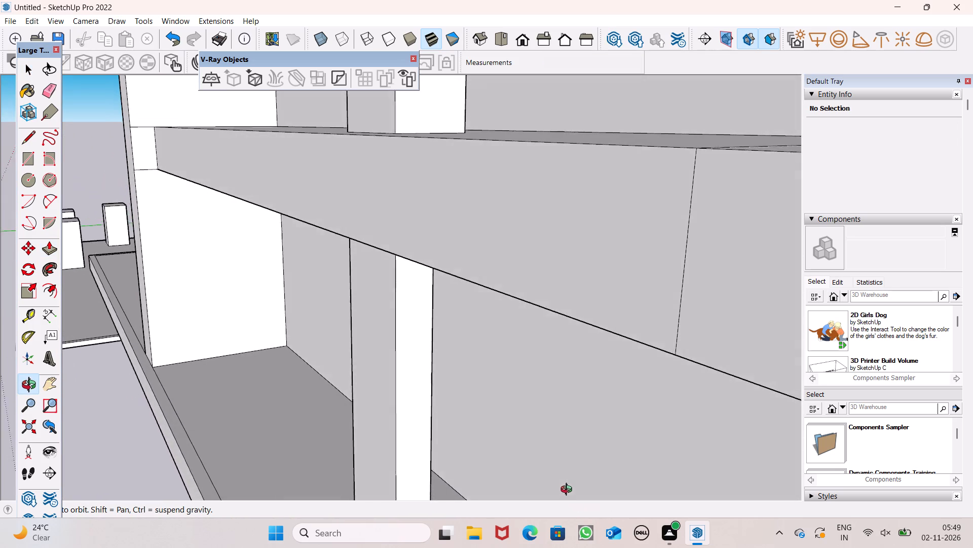
pyautogui.moveTo(569, 491); pyautogui.dragTo(662, 372, button='middle')
pyautogui.scroll(10, 620, 440)
pyautogui.hscroll(1, 675, 516)
pyautogui.scroll(20, 663, 389)
pyautogui.scroll(2, 663, 389)
pyautogui.hscroll(3, 663, 389)
pyautogui.scroll(1, 662, 387)
pyautogui.hscroll(1, 662, 387)
pyautogui.scroll(1, 661, 381)
pyautogui.hscroll(1, 661, 381)
pyautogui.scroll(1, 661, 373)
pyautogui.hscroll(1, 661, 373)
pyautogui.scroll(1, 661, 373)
pyautogui.hscroll(1, 661, 373)
pyautogui.scroll(1, 661, 373)
pyautogui.hscroll(1, 661, 373)
pyautogui.scroll(1, 661, 373)
pyautogui.hscroll(1, 661, 373)
pyautogui.scroll(1, 661, 373)
pyautogui.hscroll(1, 661, 373)
pyautogui.scroll(1, 661, 373)
pyautogui.hscroll(1, 661, 372)
pyautogui.moveTo(662, 372); pyautogui.dragTo(684, 434, button='middle')
pyautogui.scroll(-8, 557, 227)
pyautogui.scroll(-17, 576, 149)
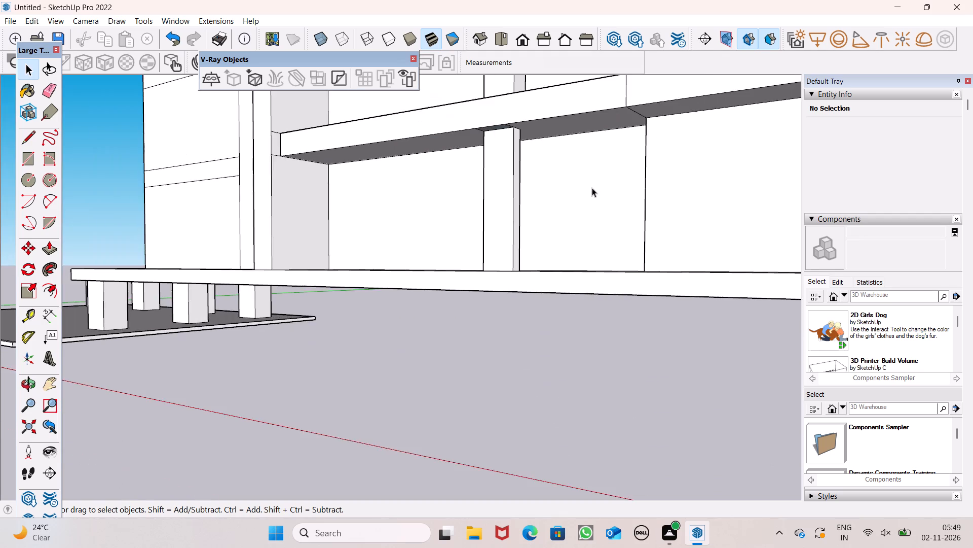
pyautogui.moveTo(550, 209); pyautogui.dragTo(759, 387, button='middle')
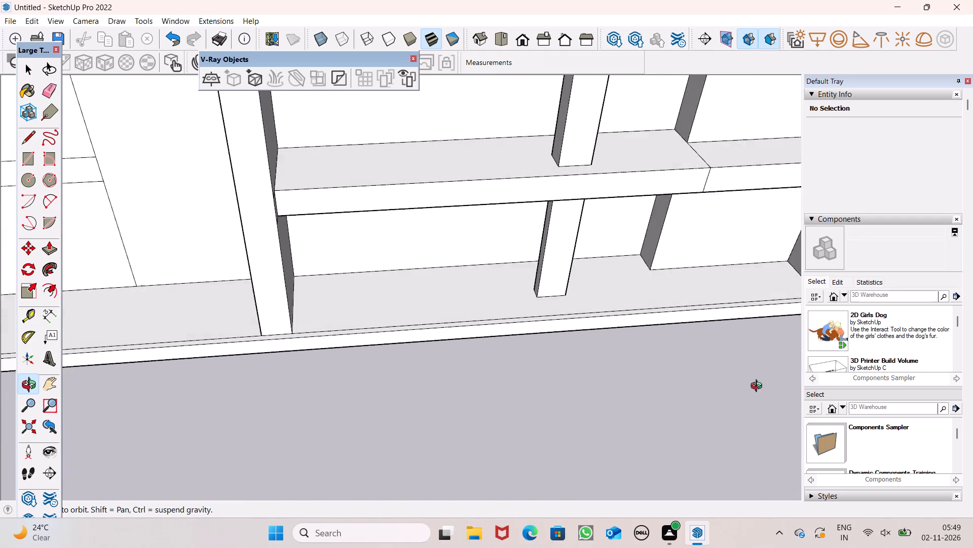
pyautogui.moveTo(759, 387); pyautogui.dragTo(781, 409, button='middle')
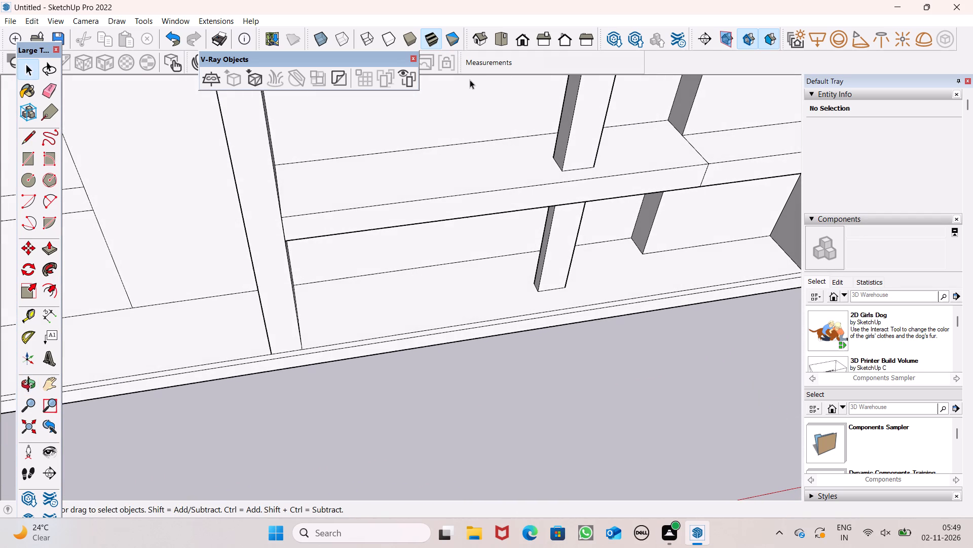
pyautogui.scroll(-6, 469, 81)
pyautogui.moveTo(505, 150); pyautogui.dragTo(477, 163, button='middle')
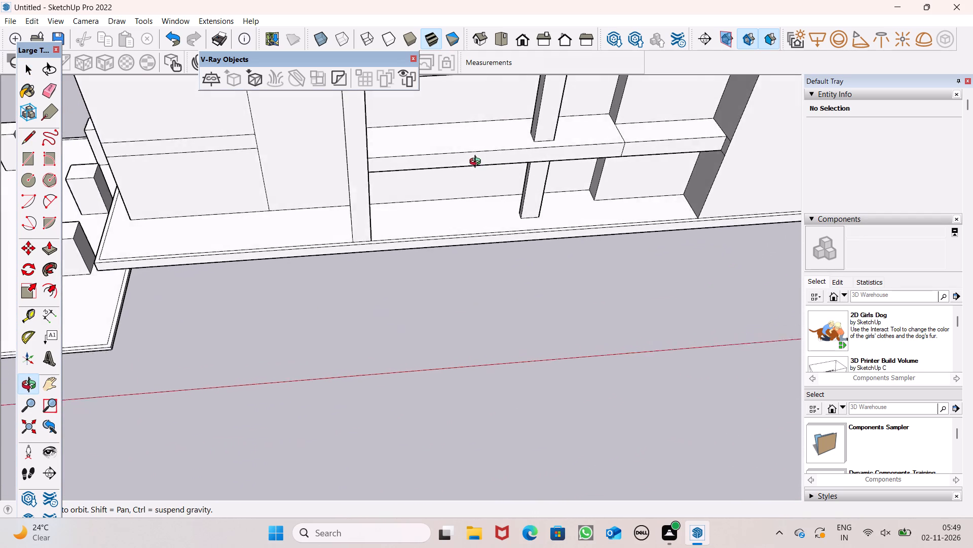
pyautogui.moveTo(477, 163); pyautogui.dragTo(504, 0, button='middle')
pyautogui.scroll(1, 530, 189)
pyautogui.moveTo(530, 189); pyautogui.dragTo(504, 42, button='middle')
pyautogui.scroll(1, 504, 42)
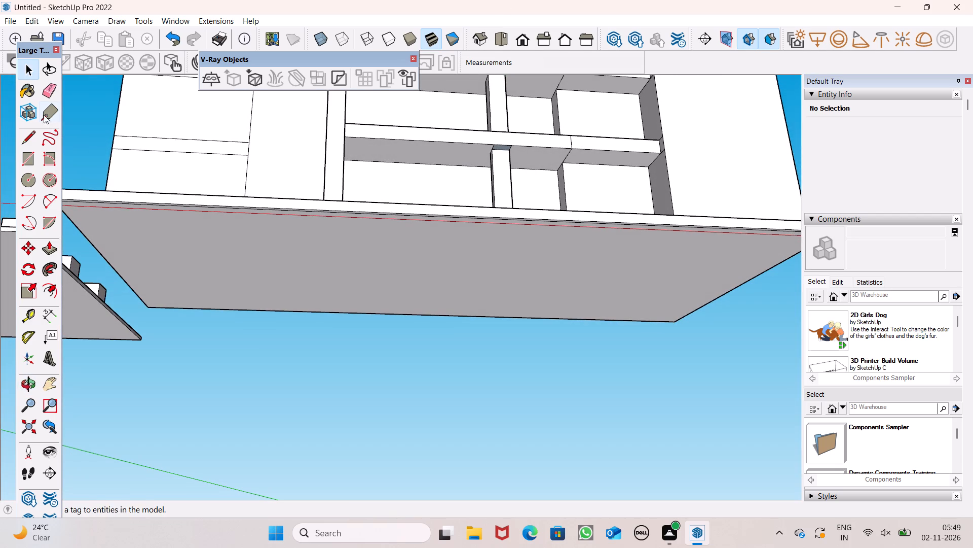
# Erase the seam line across the top and front faces of the lowest shelf, beside the post.
pyautogui.click(51, 95)
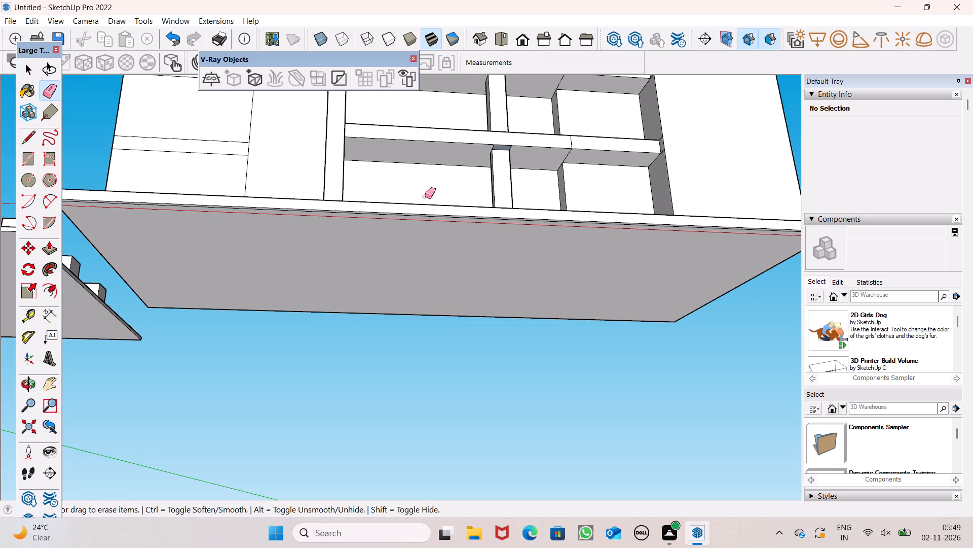
pyautogui.moveTo(425, 196); pyautogui.dragTo(447, 395, button='middle')
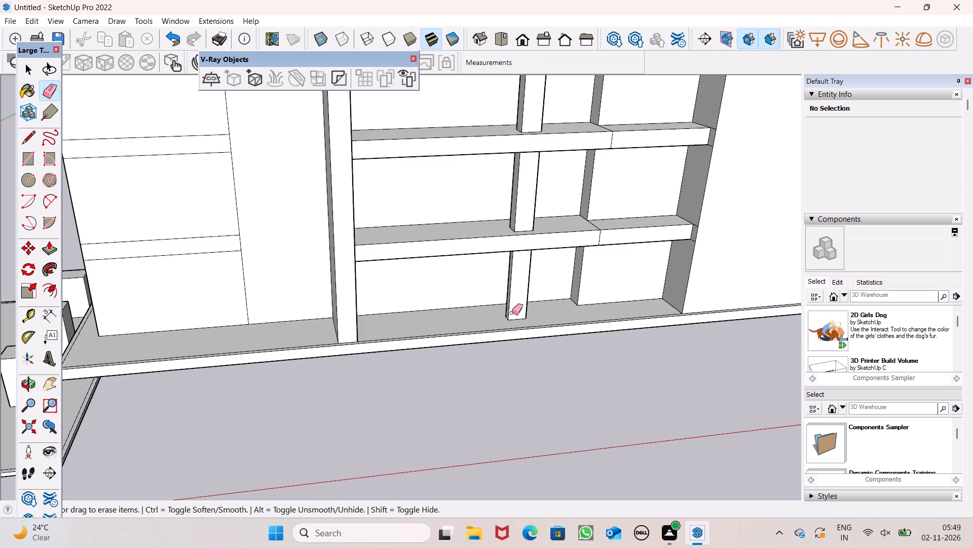
pyautogui.scroll(2, 515, 343)
pyautogui.moveTo(627, 230); pyautogui.dragTo(633, 295, button='middle')
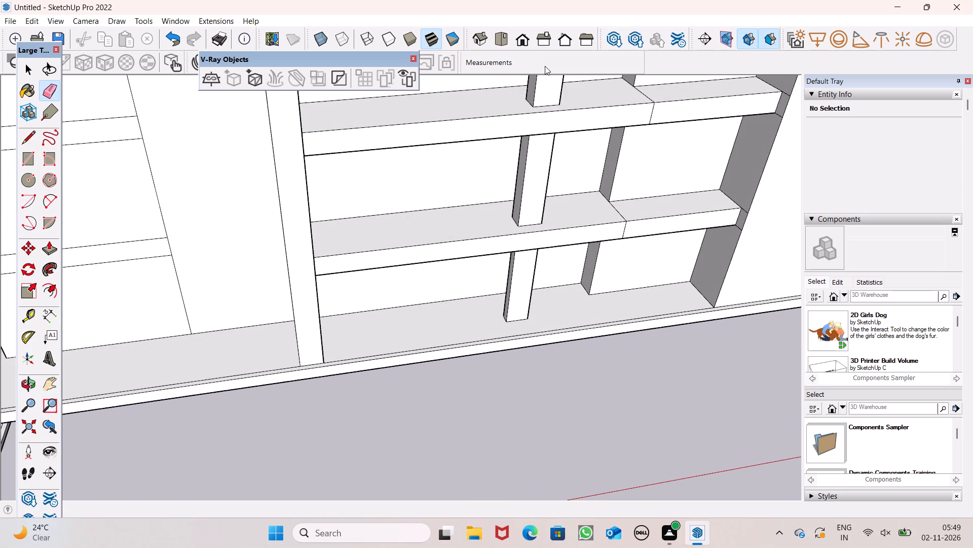
pyautogui.scroll(-1, 580, 79)
pyautogui.scroll(1, 553, 66)
pyautogui.moveTo(553, 66); pyautogui.dragTo(553, 109, button='middle')
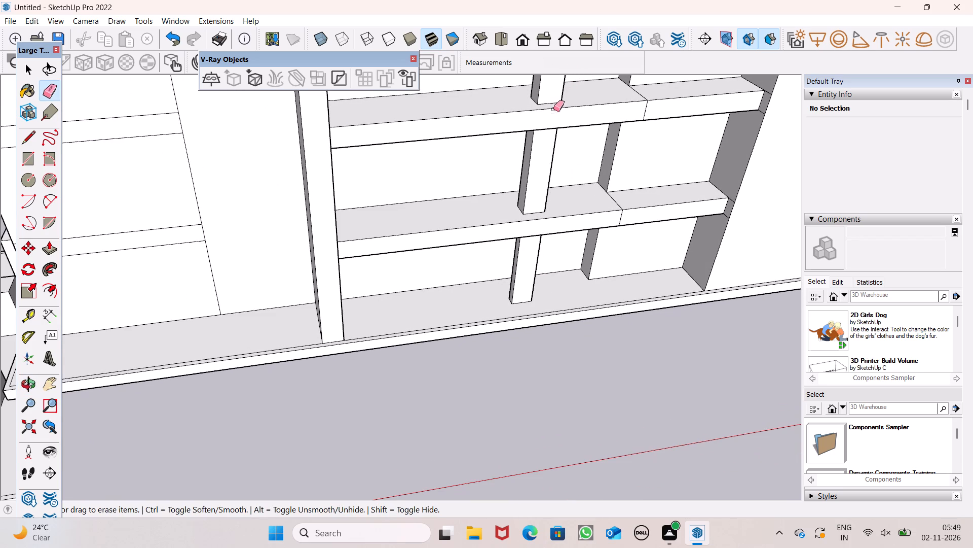
pyautogui.moveTo(553, 109); pyautogui.dragTo(551, 175, button='middle')
pyautogui.scroll(1, 551, 175)
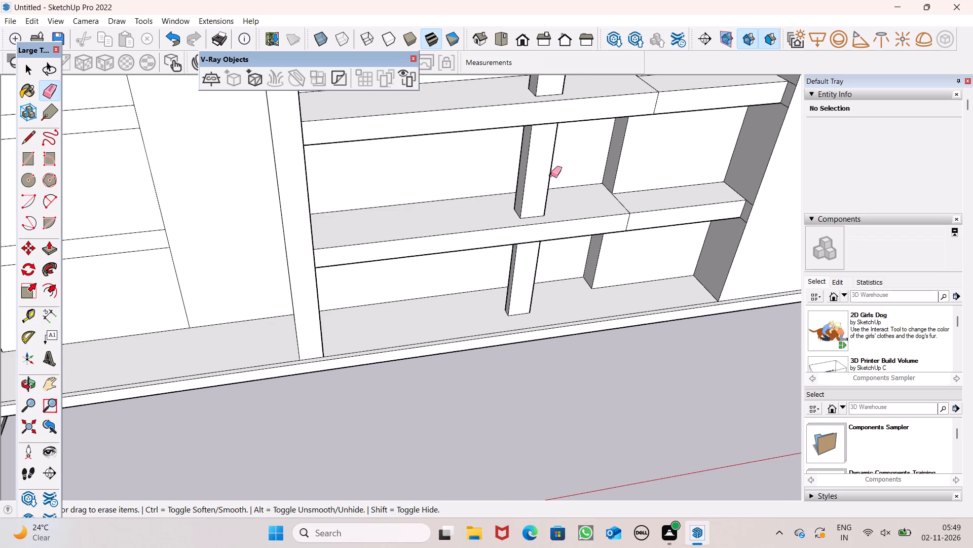
pyautogui.scroll(-2, 551, 174)
pyautogui.moveTo(646, 201); pyautogui.dragTo(643, 260, button='middle')
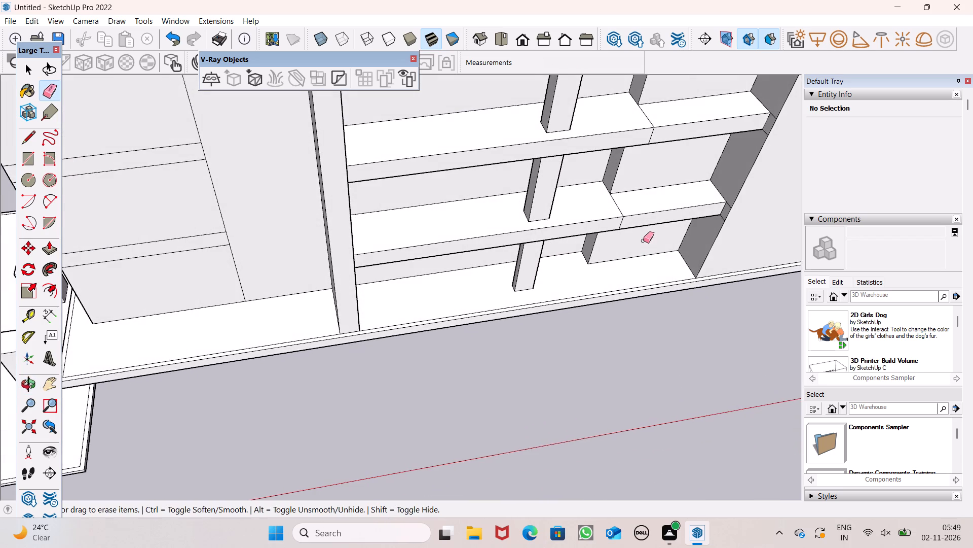
pyautogui.scroll(8, 642, 235)
pyautogui.moveTo(592, 198); pyautogui.dragTo(602, 194)
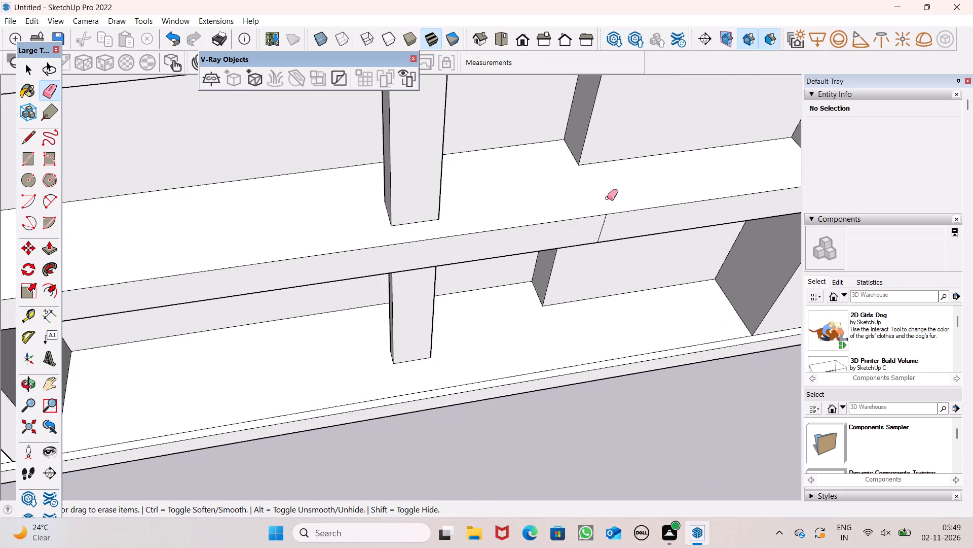
pyautogui.moveTo(608, 232); pyautogui.dragTo(603, 231)
# Erase the two side edges of the dark patch above the lowest post on the lowest shelf's underside.
pyautogui.scroll(-6, 587, 176)
pyautogui.moveTo(581, 191); pyautogui.dragTo(537, 0, button='middle')
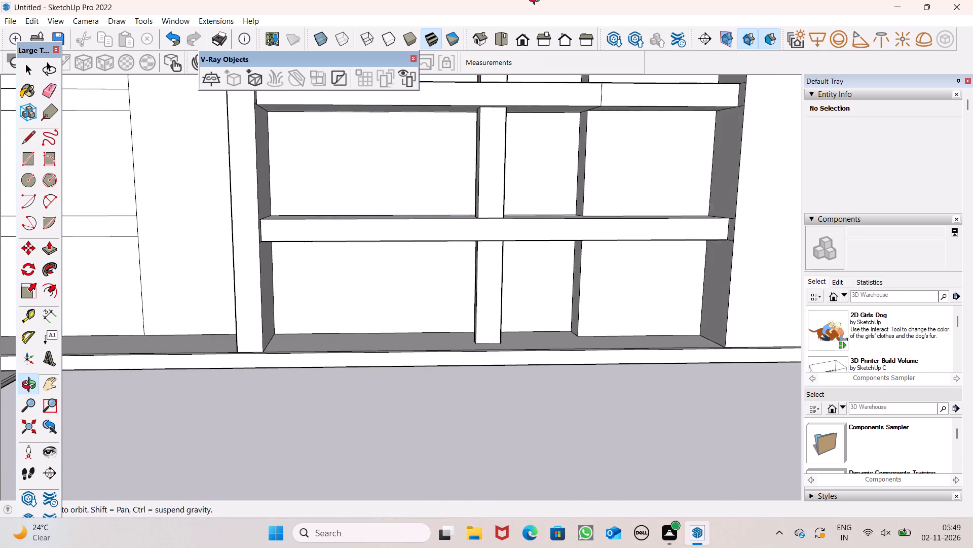
pyautogui.moveTo(537, 0); pyautogui.dragTo(535, 0, button='middle')
pyautogui.scroll(-5, 578, 291)
pyautogui.moveTo(568, 257); pyautogui.dragTo(508, 17, button='middle')
pyautogui.scroll(1, 508, 17)
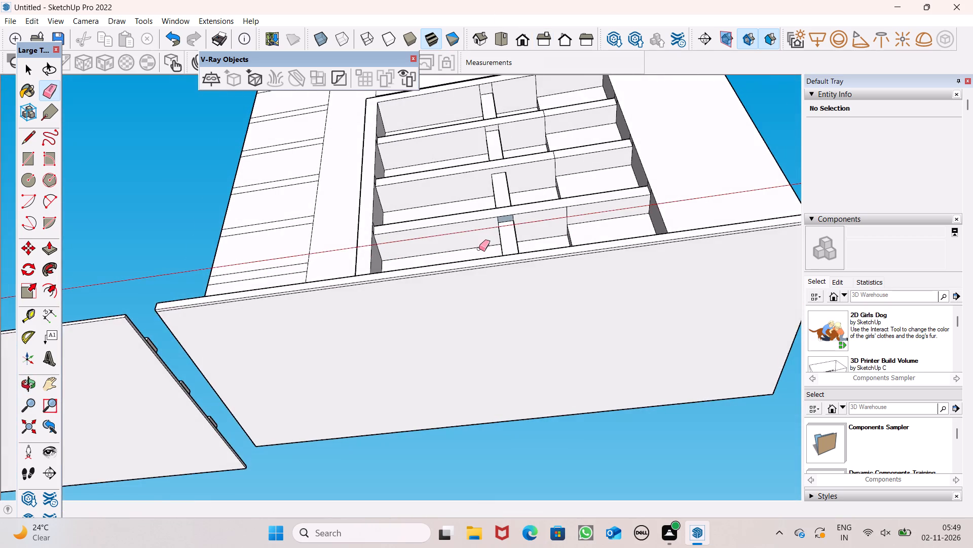
pyautogui.scroll(6, 479, 249)
pyautogui.scroll(9, 519, 194)
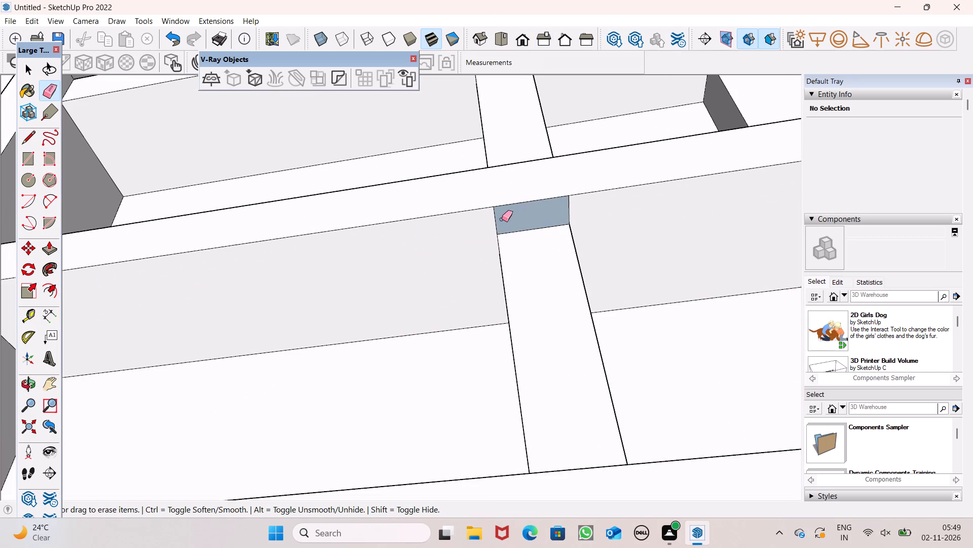
pyautogui.moveTo(490, 223); pyautogui.dragTo(572, 202)
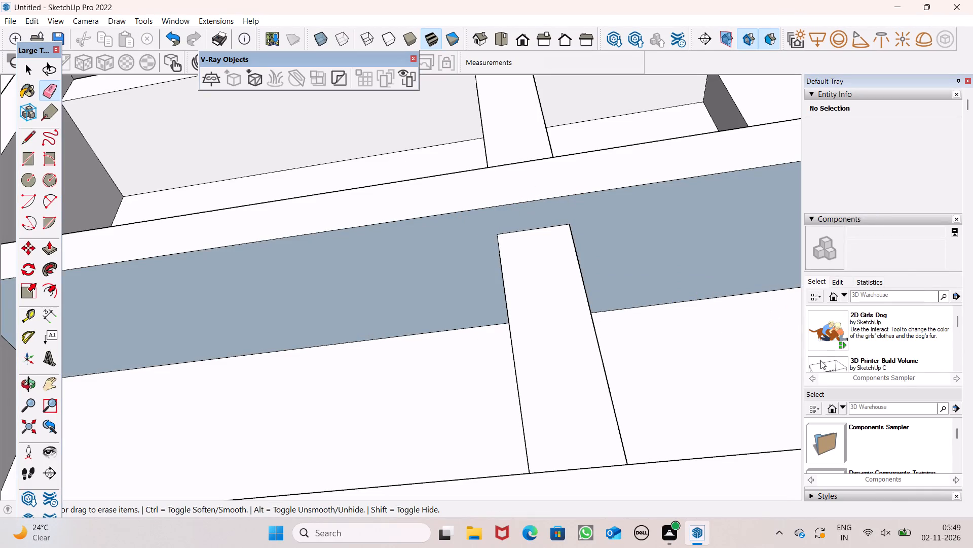
# Paint the lowest shelf's underside with Color M00 from the Colors collection.
pyautogui.scroll(-19, 833, 278)
pyautogui.scroll(-6, 910, 293)
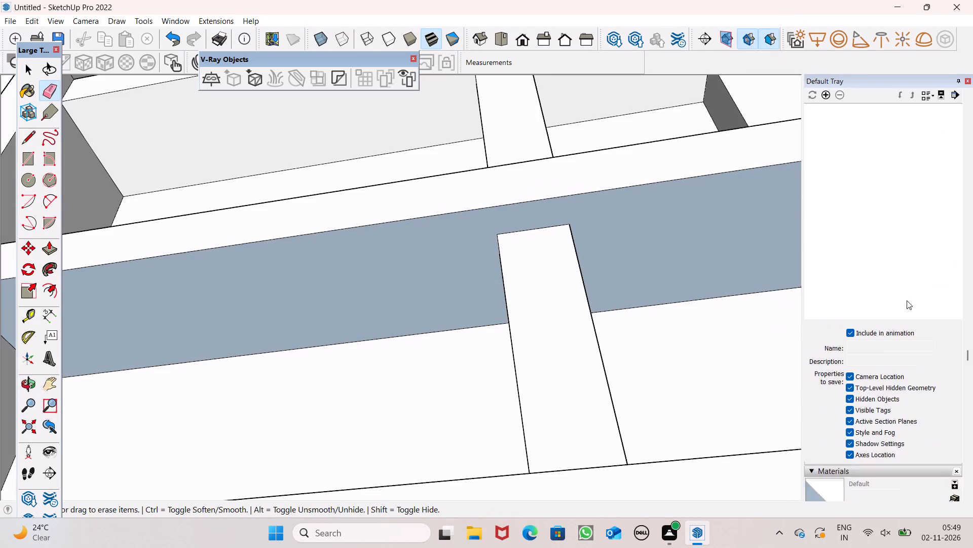
pyautogui.scroll(-7, 905, 303)
pyautogui.click(886, 238)
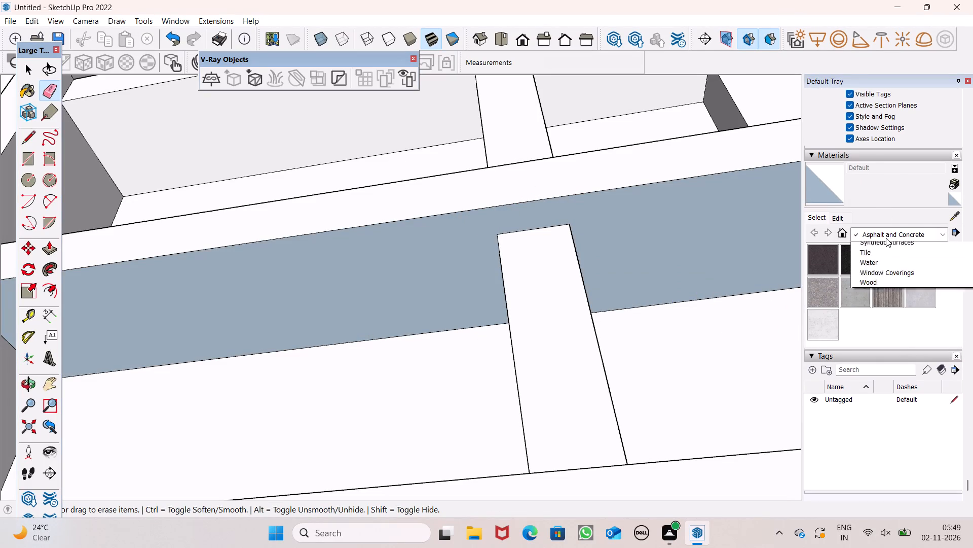
pyautogui.click(877, 282)
pyautogui.scroll(-5, 870, 317)
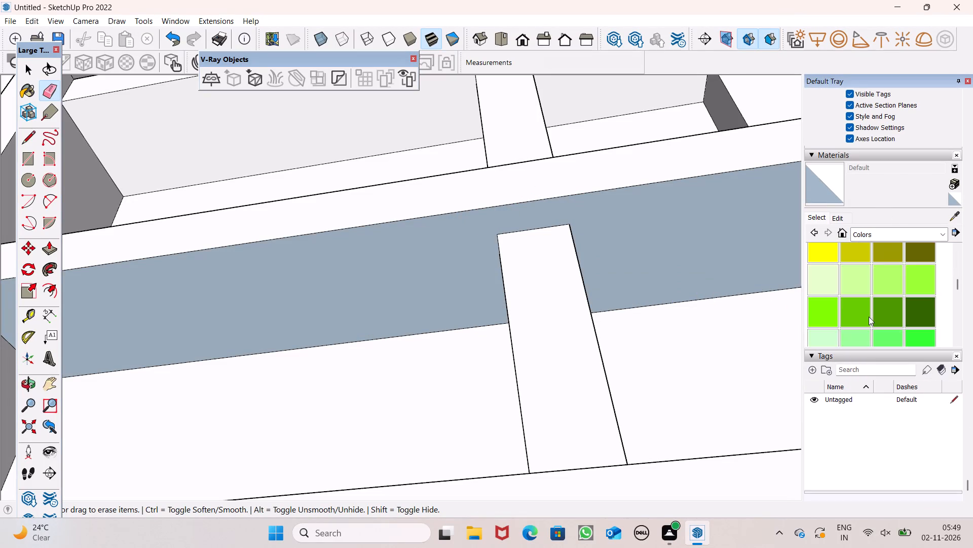
pyautogui.scroll(-7, 869, 317)
pyautogui.click(834, 299)
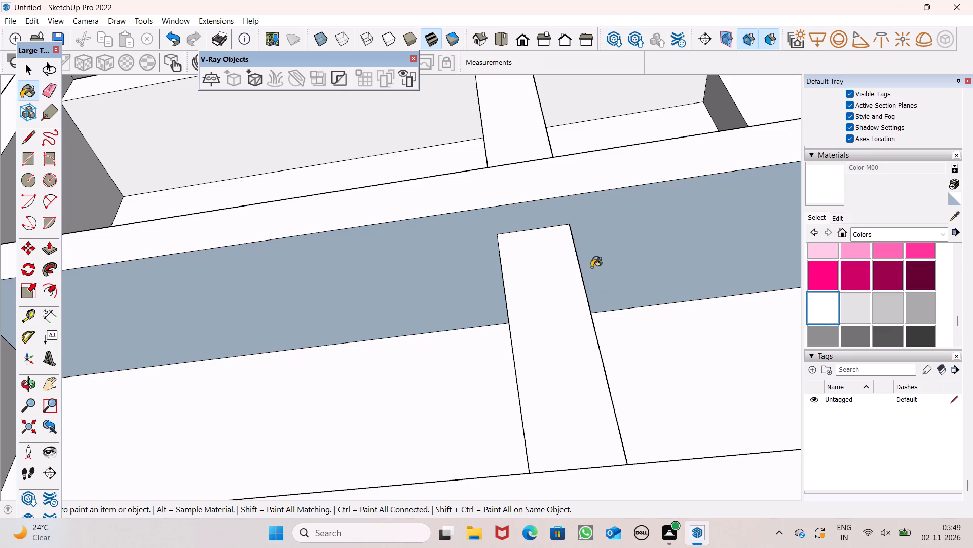
pyautogui.click(598, 230)
# Erase the seam line from the front and underside of the third shelf from the bottom.
pyautogui.scroll(-12, 569, 229)
pyautogui.moveTo(573, 227); pyautogui.dragTo(592, 381, button='middle')
pyautogui.scroll(1, 592, 381)
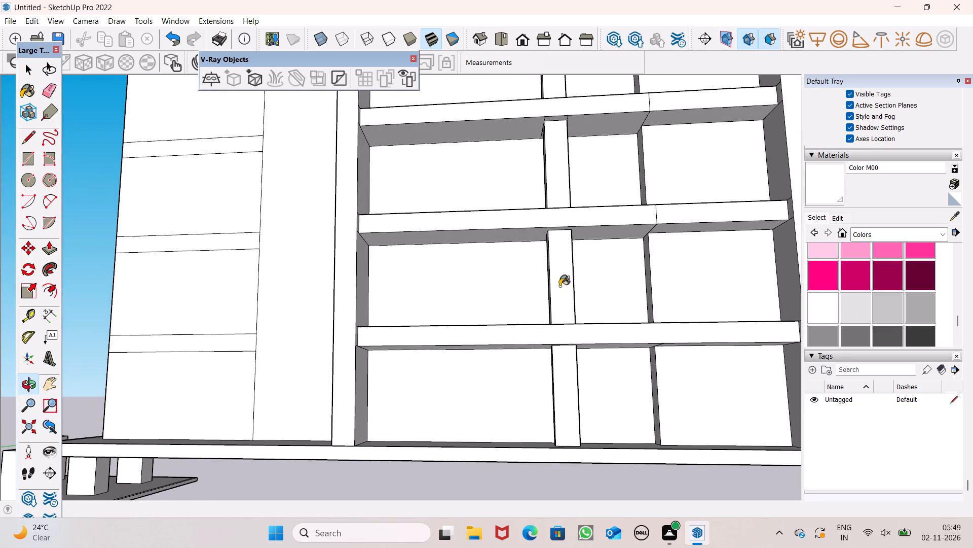
pyautogui.click(48, 93)
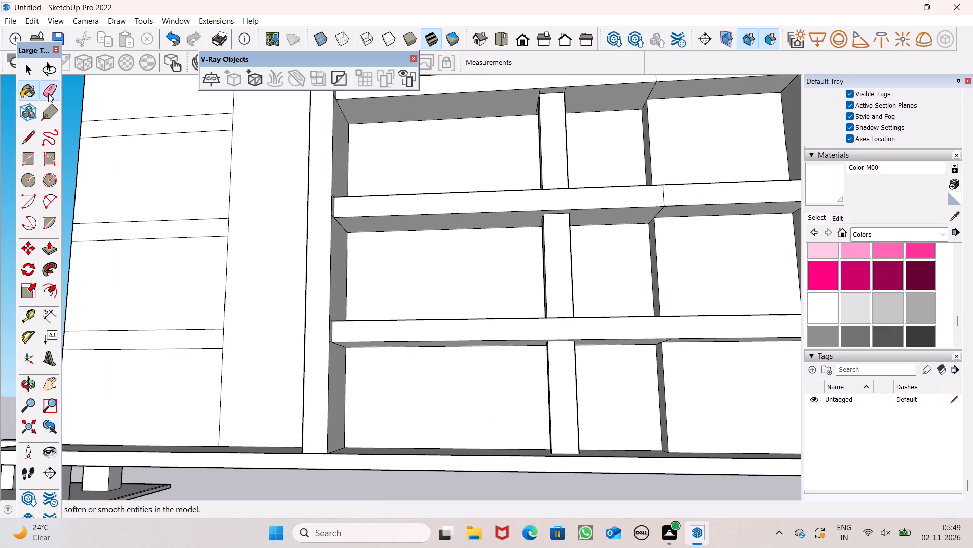
pyautogui.scroll(-7, 584, 225)
pyautogui.scroll(6, 601, 135)
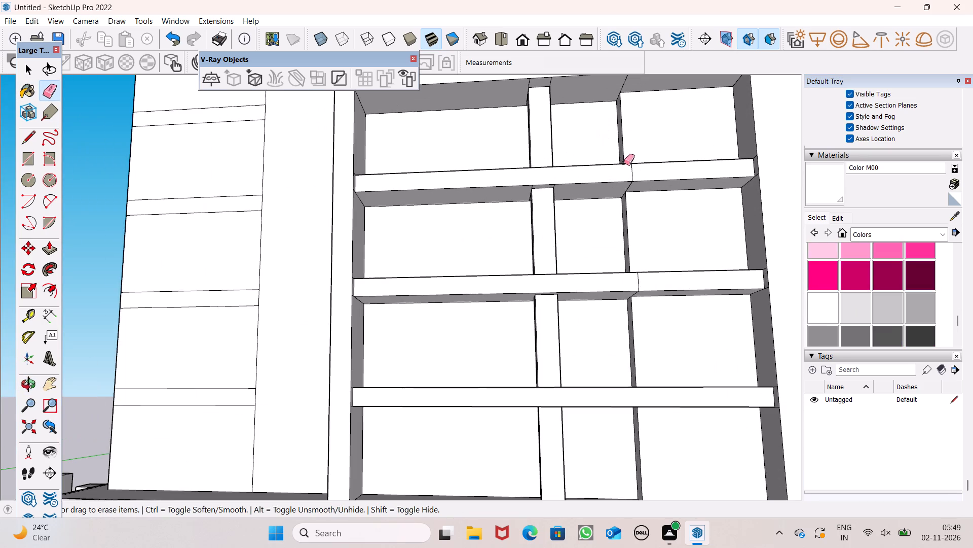
pyautogui.scroll(7, 627, 176)
pyautogui.moveTo(647, 175); pyautogui.dragTo(640, 178)
pyautogui.moveTo(664, 233); pyautogui.dragTo(639, 159, button='middle')
pyautogui.scroll(1, 639, 161)
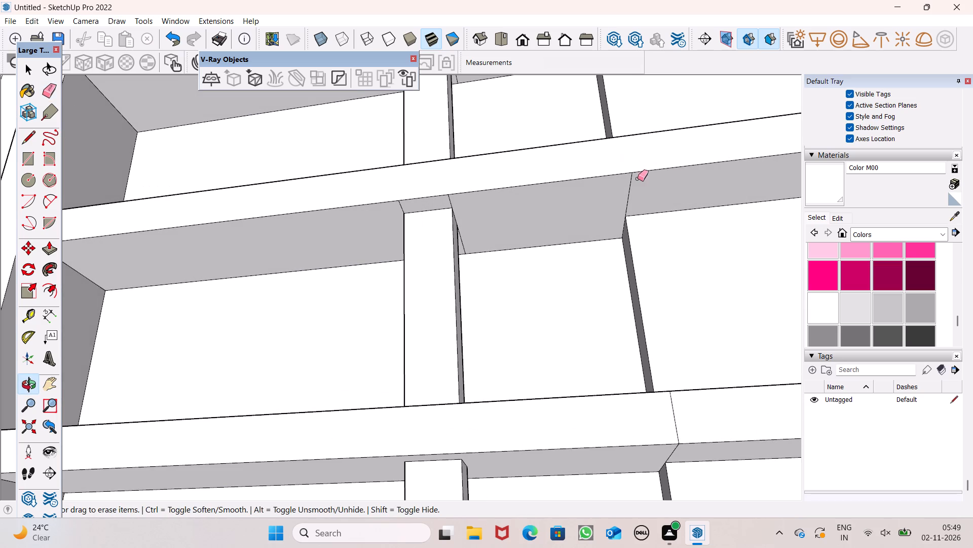
pyautogui.moveTo(636, 179); pyautogui.dragTo(624, 186)
# Erase the leftover edges on both sides of the post on the third shelf's underside.
pyautogui.scroll(5, 348, 223)
pyautogui.click(428, 199)
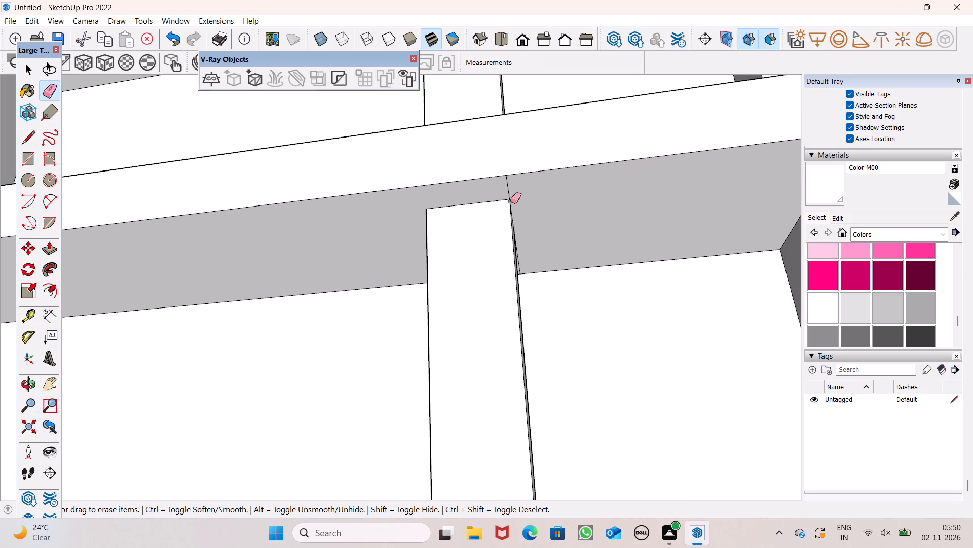
pyautogui.click(511, 191)
pyautogui.moveTo(552, 268); pyautogui.dragTo(493, 221, button='middle')
pyautogui.scroll(3, 508, 230)
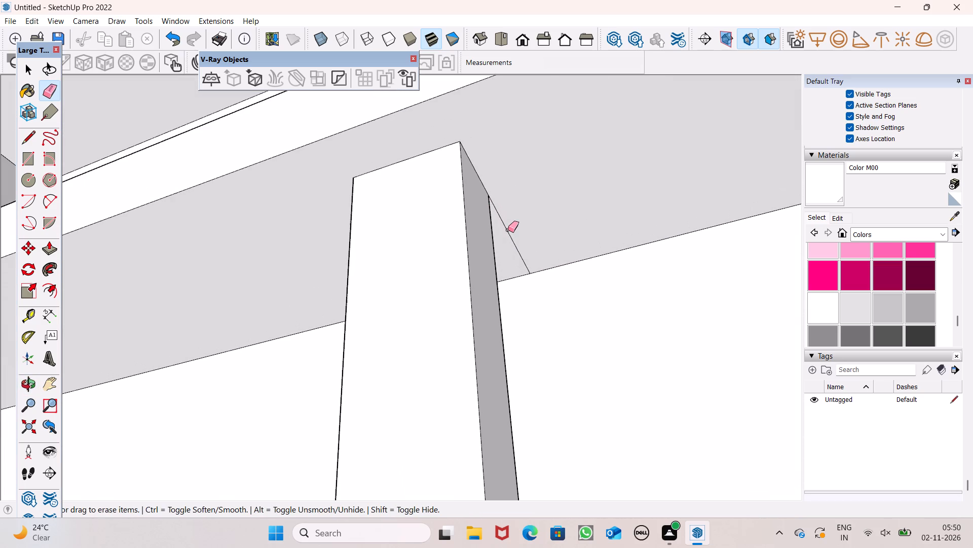
pyautogui.click(508, 230)
pyautogui.scroll(-5, 502, 221)
pyautogui.moveTo(355, 258); pyautogui.dragTo(554, 197, button='middle')
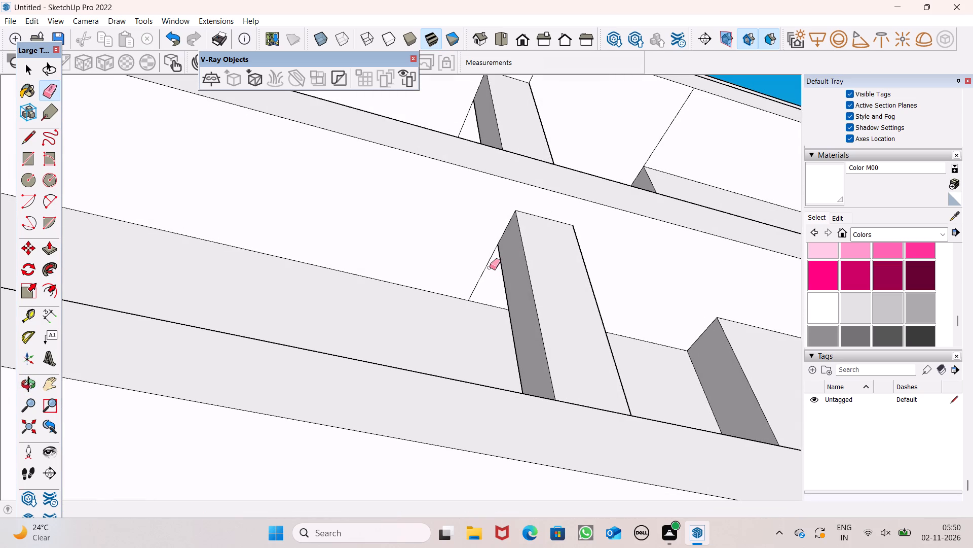
pyautogui.click(490, 267)
pyautogui.click(484, 260)
pyautogui.scroll(-7, 457, 242)
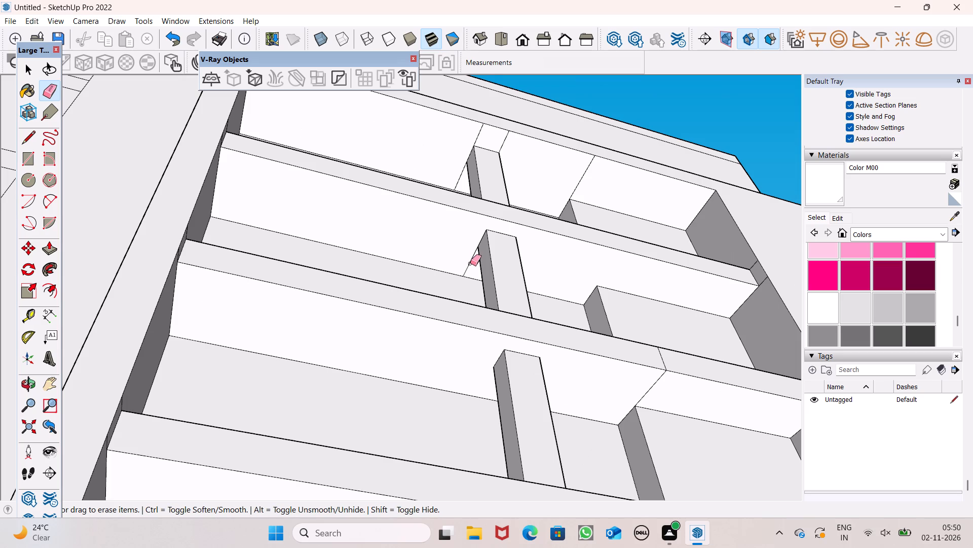
pyautogui.click(470, 263)
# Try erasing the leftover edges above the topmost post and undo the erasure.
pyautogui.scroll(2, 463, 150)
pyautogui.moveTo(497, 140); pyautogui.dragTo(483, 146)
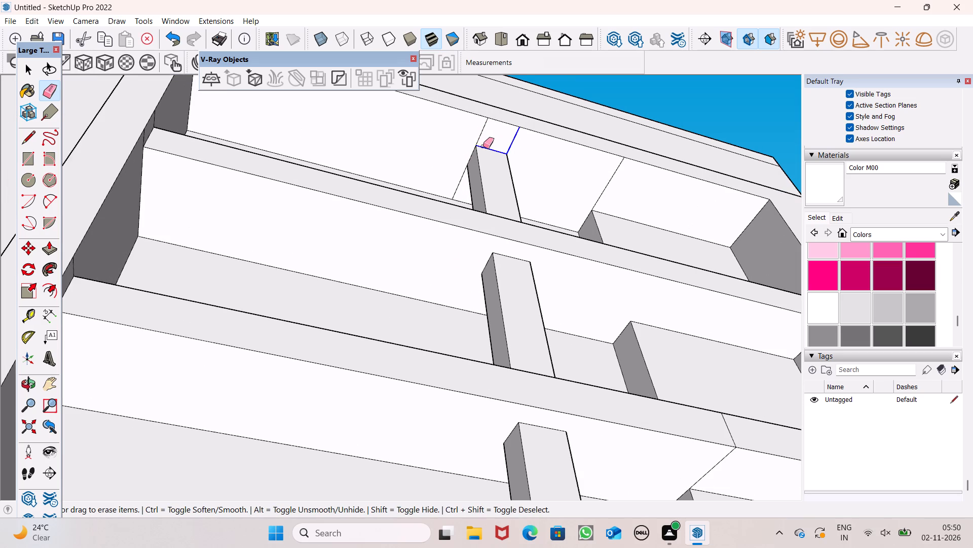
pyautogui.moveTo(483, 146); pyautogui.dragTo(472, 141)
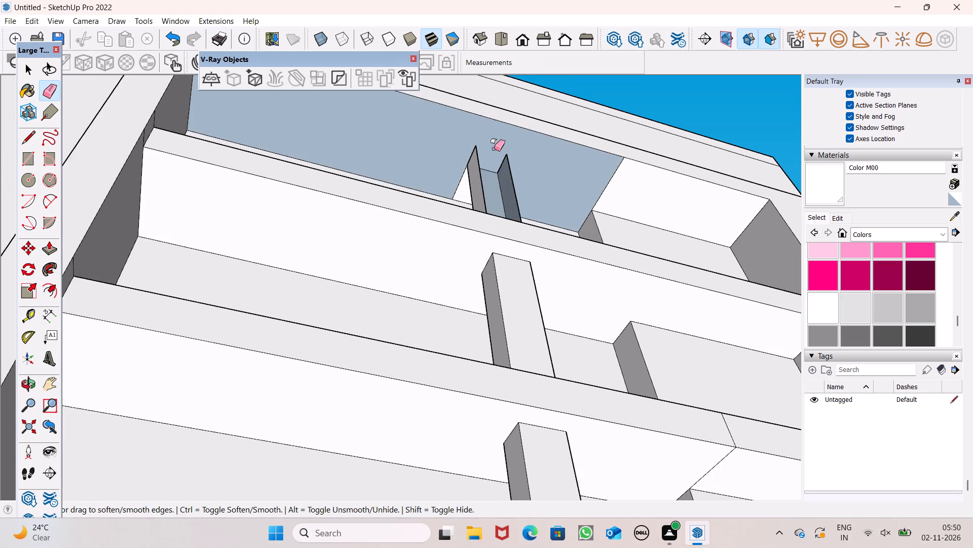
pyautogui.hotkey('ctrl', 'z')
# Erase the leftover edges around the topmost post on the underside of the board above it.
pyautogui.scroll(4, 476, 131)
pyautogui.moveTo(479, 130); pyautogui.dragTo(532, 142)
pyautogui.scroll(5, 467, 184)
pyautogui.click(447, 206)
pyautogui.scroll(-4, 425, 183)
pyautogui.moveTo(495, 195); pyautogui.dragTo(423, 173, button='middle')
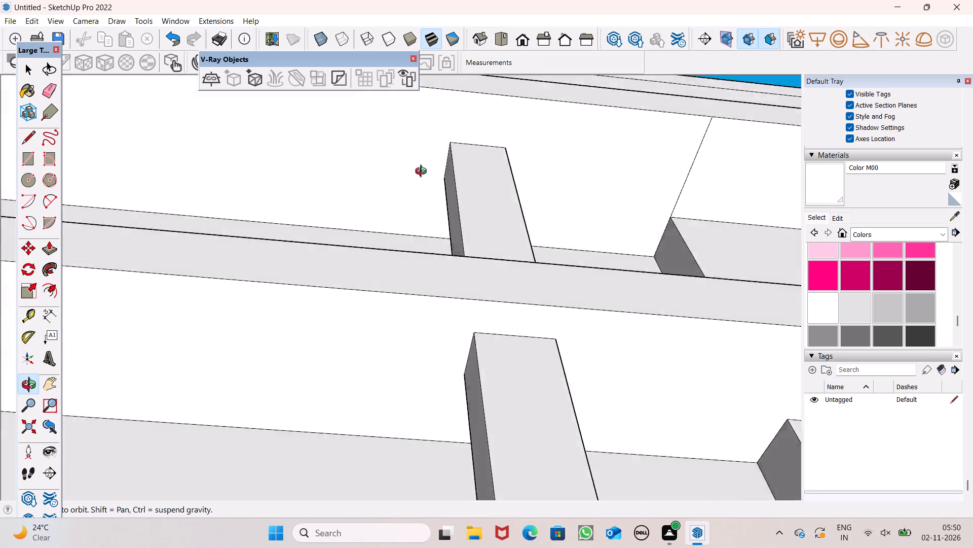
pyautogui.moveTo(423, 173); pyautogui.dragTo(269, 230, button='middle')
pyautogui.moveTo(483, 135); pyautogui.dragTo(482, 140)
# Erase the remaining seam line on the underside of the board above the topmost post.
pyautogui.scroll(-8, 457, 185)
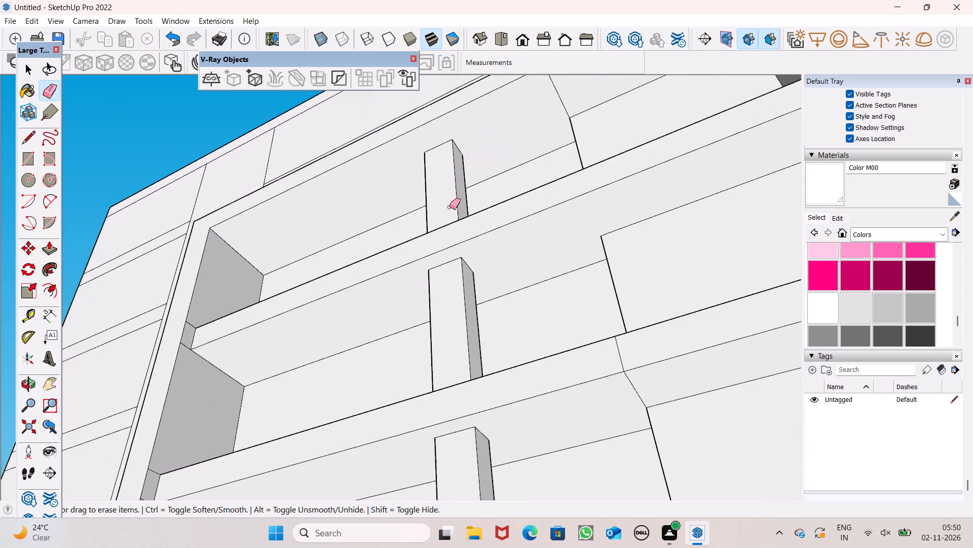
pyautogui.moveTo(568, 101); pyautogui.dragTo(560, 107)
pyautogui.scroll(-7, 553, 166)
pyautogui.moveTo(552, 199); pyautogui.dragTo(593, 170, button='middle')
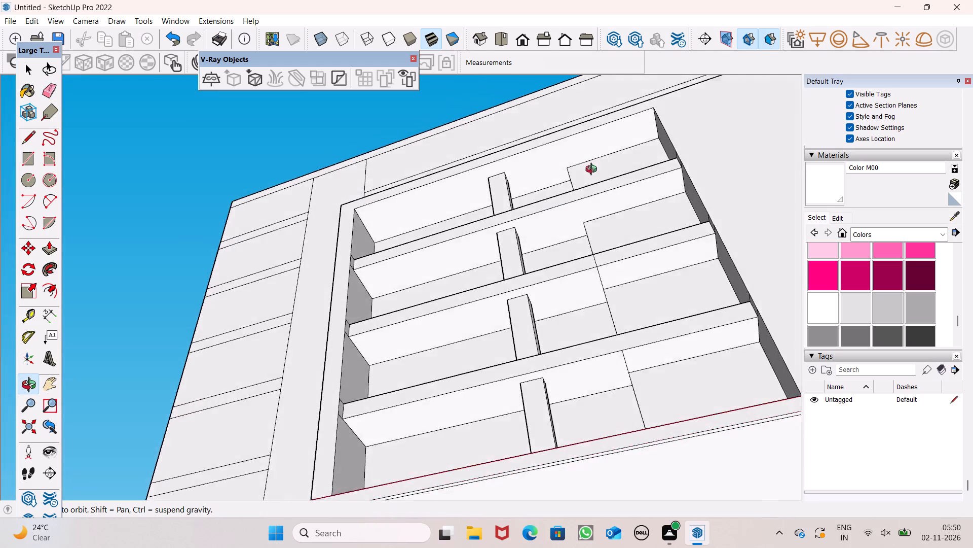
# Erase the remaining seam lines on the middle shelf's front and underside and on the lowest shelf's underside.
pyautogui.moveTo(593, 170); pyautogui.dragTo(759, 170, button='middle')
pyautogui.scroll(8, 625, 339)
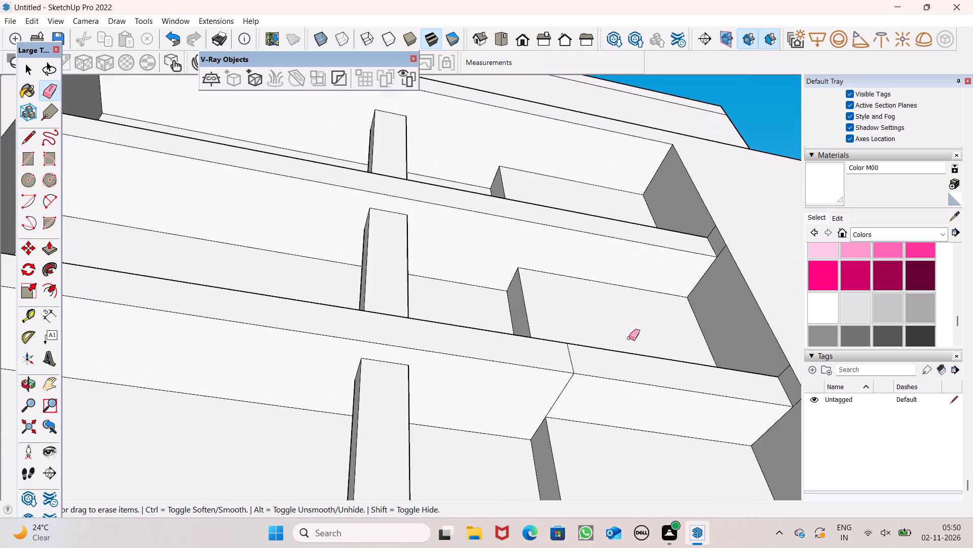
pyautogui.scroll(-4, 605, 349)
pyautogui.moveTo(597, 385); pyautogui.dragTo(468, 430, button='middle')
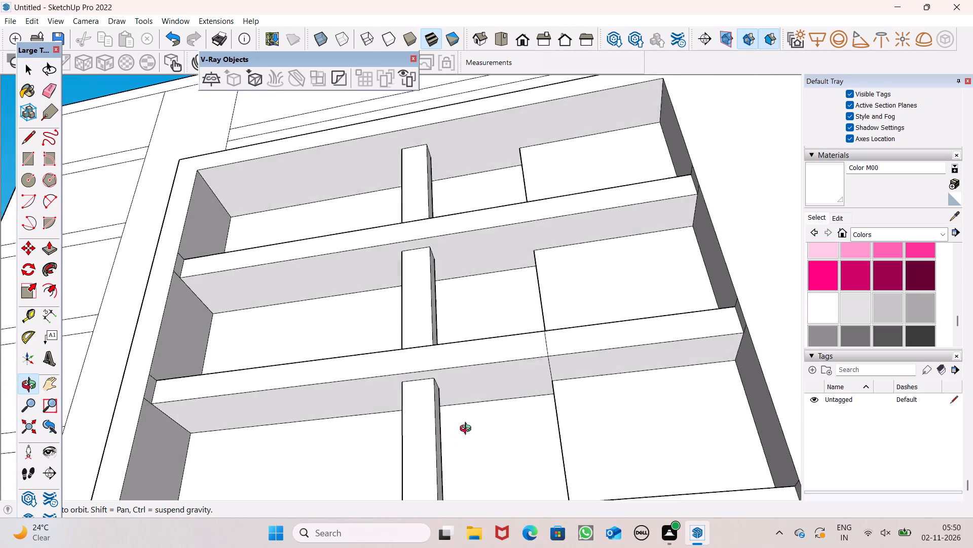
pyautogui.moveTo(468, 430); pyautogui.dragTo(469, 412, button='middle')
pyautogui.scroll(5, 538, 336)
pyautogui.click(549, 327)
pyautogui.click(554, 346)
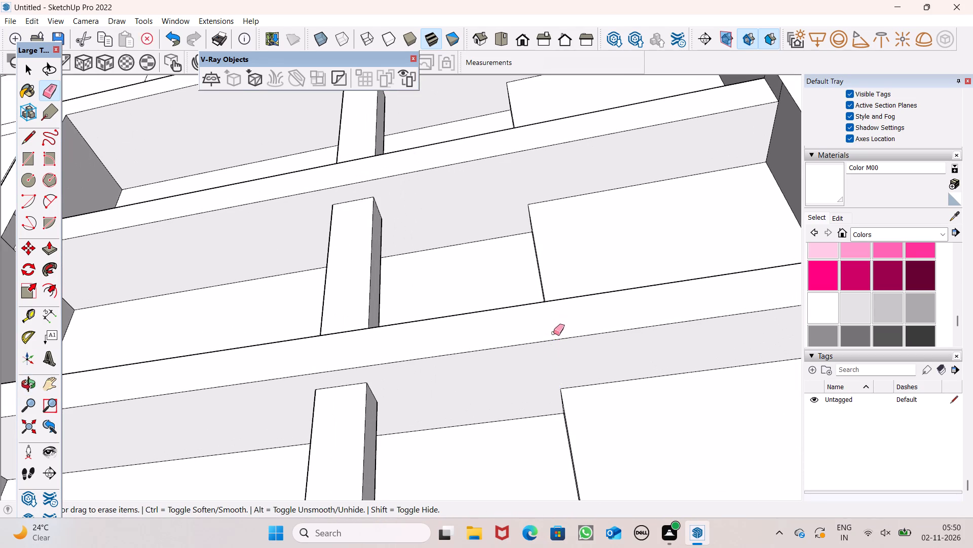
pyautogui.scroll(-8, 553, 309)
pyautogui.scroll(-6, 551, 236)
pyautogui.scroll(6, 570, 372)
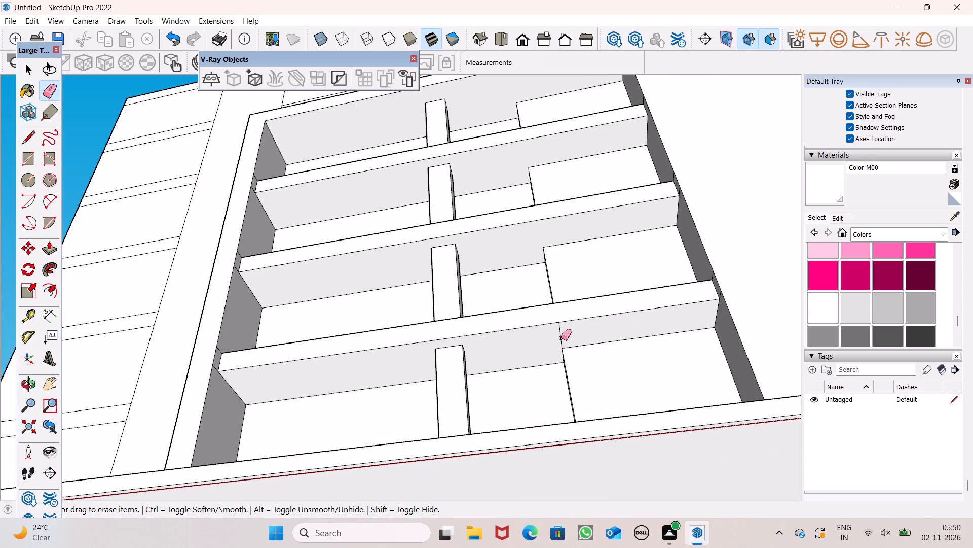
pyautogui.moveTo(561, 338); pyautogui.dragTo(563, 331)
# Erase the seam lines across the top faces of the middle and upper shelves.
pyautogui.moveTo(543, 357); pyautogui.dragTo(562, 487, button='middle')
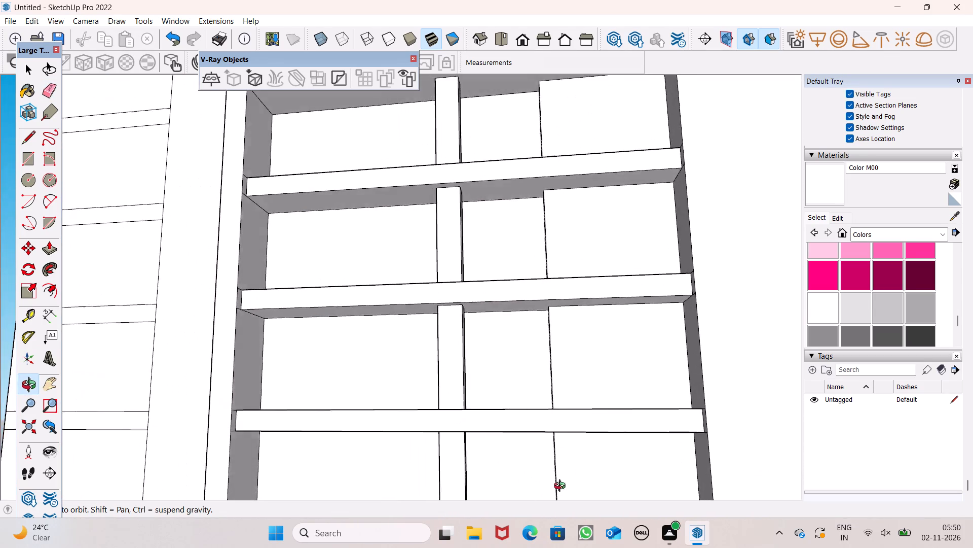
pyautogui.moveTo(562, 487); pyautogui.dragTo(562, 483, button='middle')
pyautogui.scroll(1, 562, 483)
pyautogui.scroll(-6, 541, 385)
pyautogui.moveTo(458, 394); pyautogui.dragTo(685, 505, button='middle')
pyautogui.moveTo(594, 375); pyautogui.dragTo(544, 451, button='middle')
pyautogui.scroll(3, 555, 476)
pyautogui.scroll(4, 520, 265)
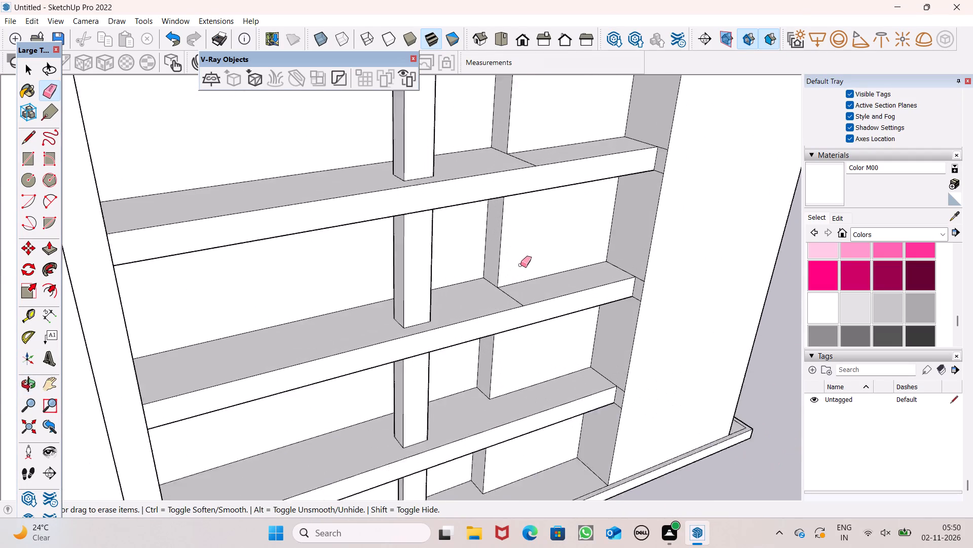
pyautogui.scroll(2, 520, 265)
pyautogui.click(513, 303)
pyautogui.scroll(-8, 502, 290)
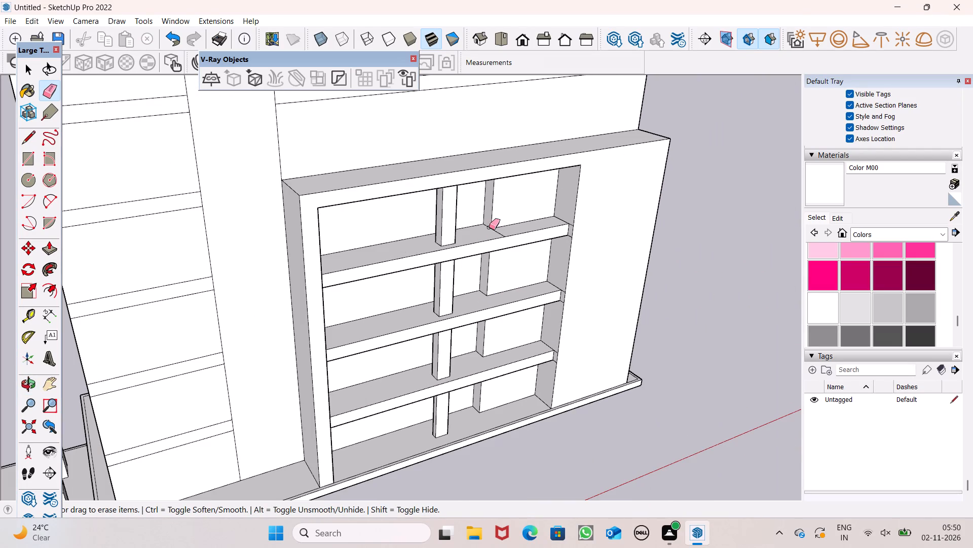
pyautogui.moveTo(494, 234); pyautogui.dragTo(503, 229)
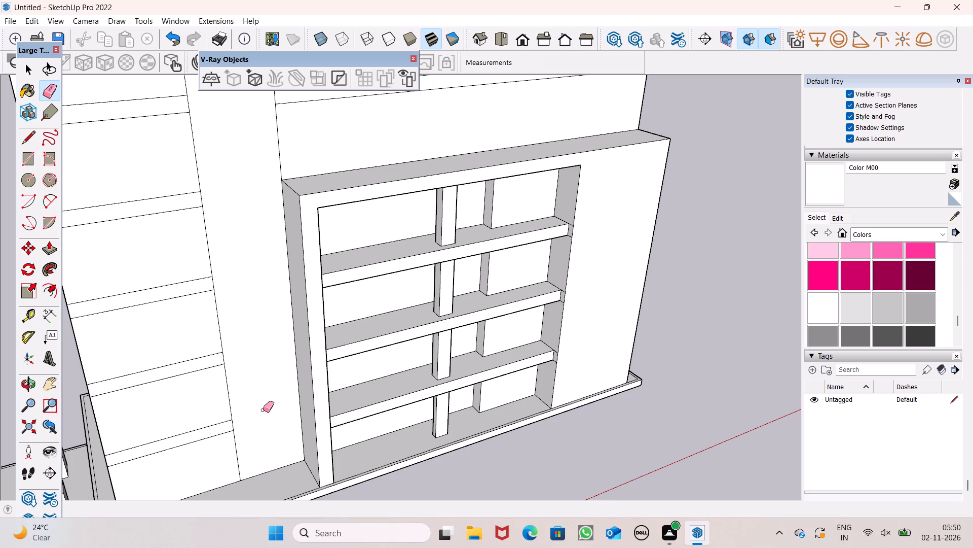
# Erase the short leftover edges between the upper shelf's end and the front of the side panel.
pyautogui.scroll(-3, 416, 327)
pyautogui.moveTo(462, 374); pyautogui.dragTo(471, 407, button='middle')
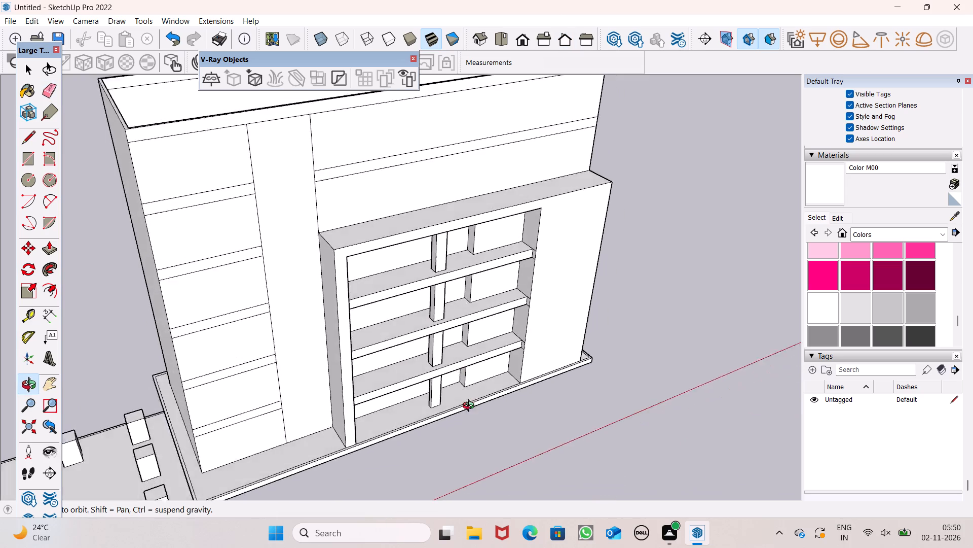
pyautogui.moveTo(471, 407); pyautogui.dragTo(574, 339, button='middle')
pyautogui.scroll(8, 498, 266)
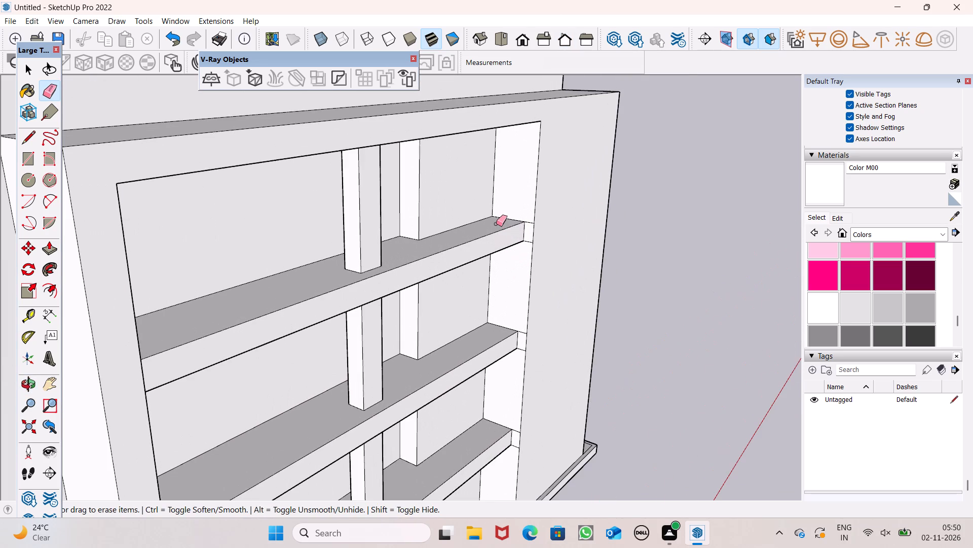
pyautogui.scroll(7, 496, 223)
pyautogui.moveTo(531, 266); pyautogui.dragTo(555, 239, button='middle')
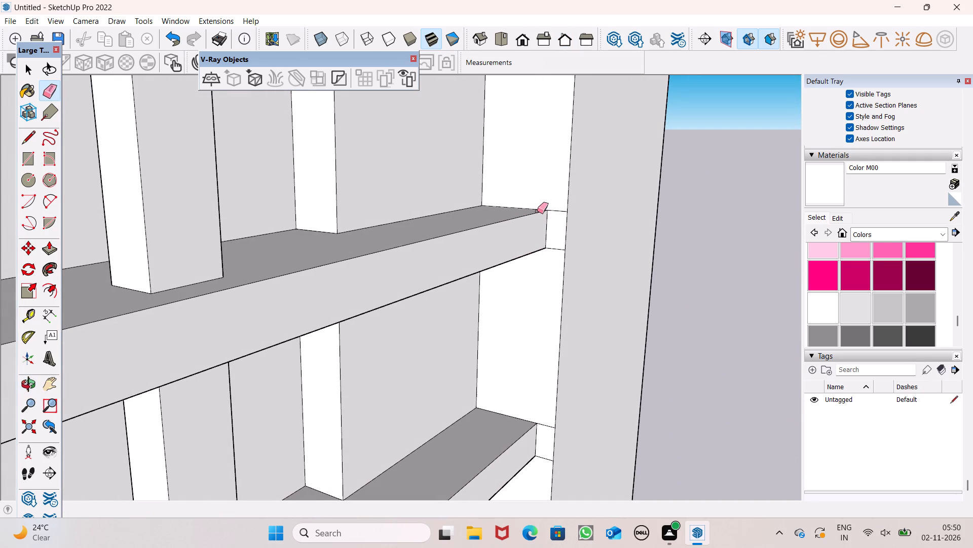
pyautogui.scroll(4, 561, 189)
pyautogui.moveTo(563, 217); pyautogui.dragTo(554, 258)
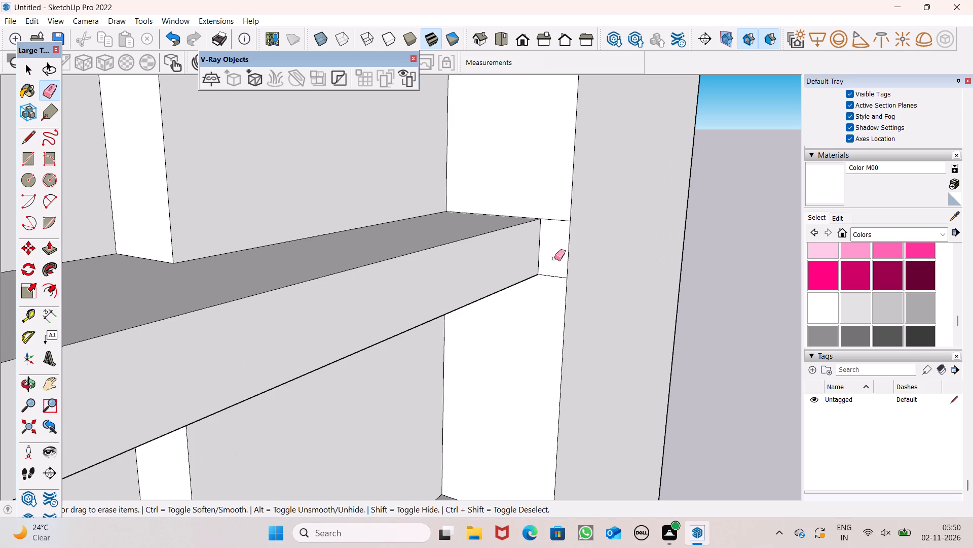
pyautogui.moveTo(554, 258); pyautogui.dragTo(551, 285)
# Erase the short leftover edges between the ends of the middle and lowest shelves and the front of the side panel.
pyautogui.scroll(-15, 520, 212)
pyautogui.scroll(7, 505, 380)
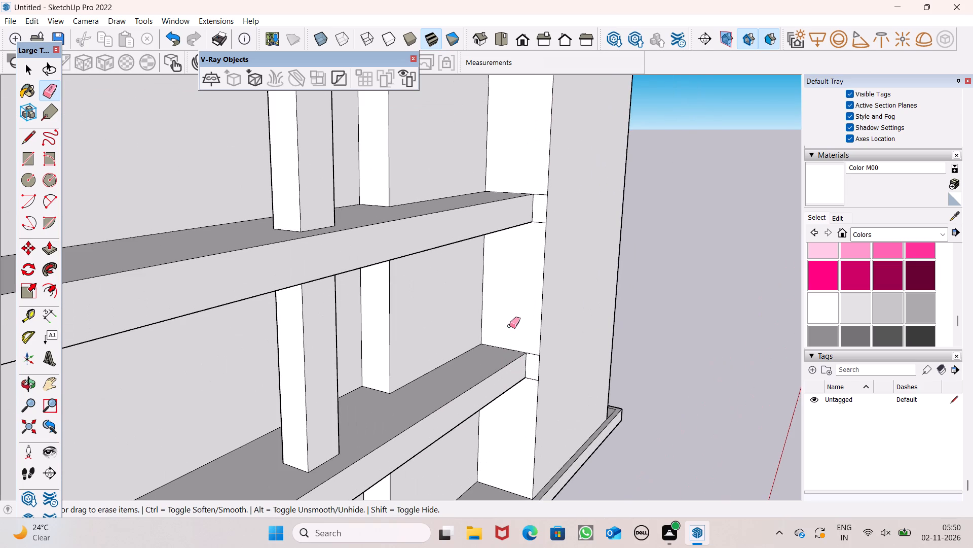
pyautogui.moveTo(544, 190); pyautogui.dragTo(542, 207)
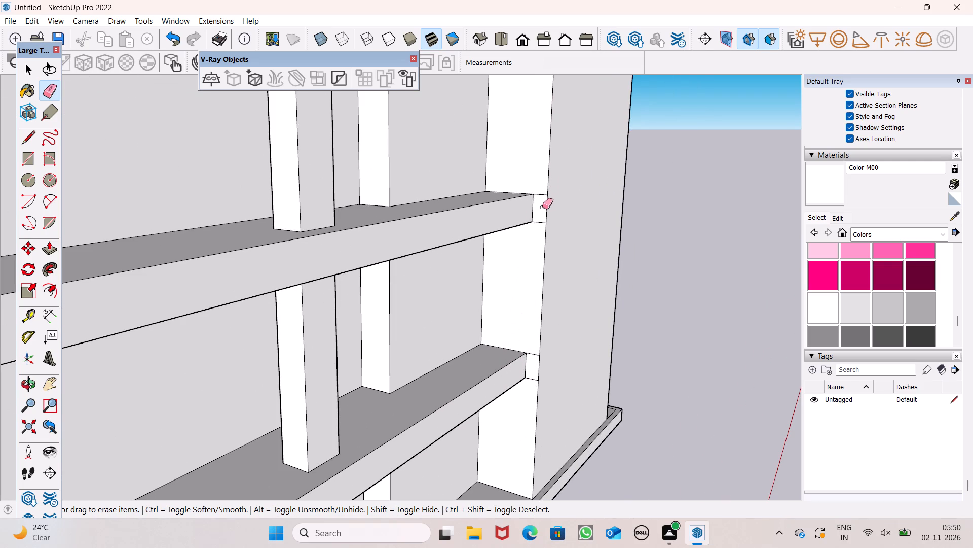
pyautogui.moveTo(542, 207); pyautogui.dragTo(541, 230)
pyautogui.scroll(5, 520, 409)
pyautogui.click(537, 316)
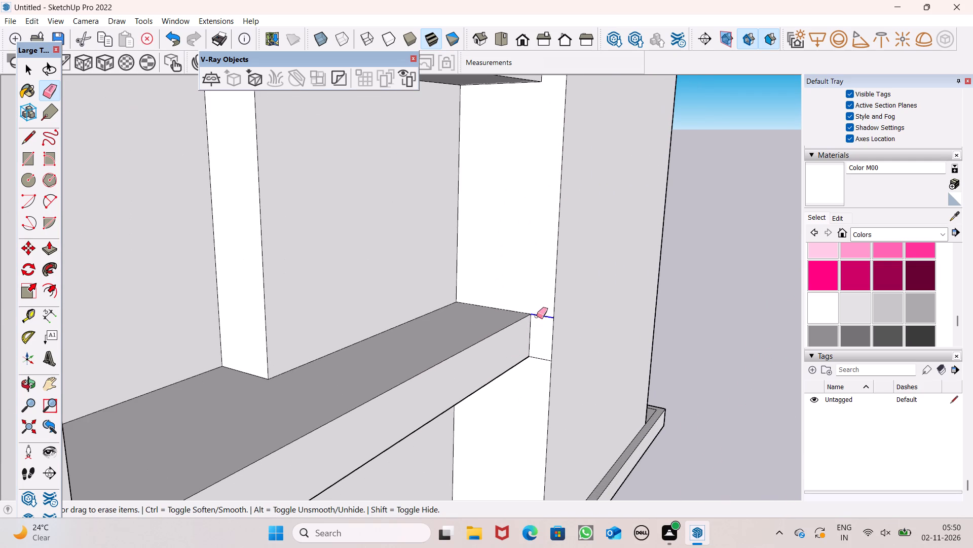
pyautogui.moveTo(544, 356); pyautogui.dragTo(544, 366)
pyautogui.scroll(-6, 516, 333)
pyautogui.moveTo(558, 369); pyautogui.dragTo(435, 393, button='middle')
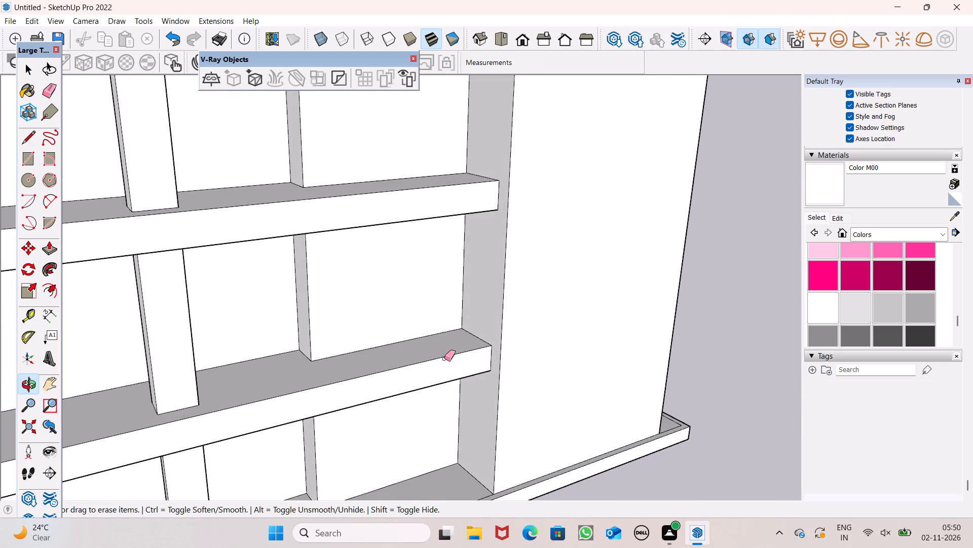
pyautogui.scroll(-5, 528, 273)
pyautogui.moveTo(628, 339); pyautogui.dragTo(473, 420)
pyautogui.moveTo(626, 342); pyautogui.dragTo(469, 420, button='middle')
pyautogui.press('space')
# Draw a rectangle about 15' 10" by 10' 8" near the top of the blank panel beside the shelves.
pyautogui.scroll(-6, 460, 370)
pyautogui.moveTo(519, 396); pyautogui.dragTo(517, 327, button='middle')
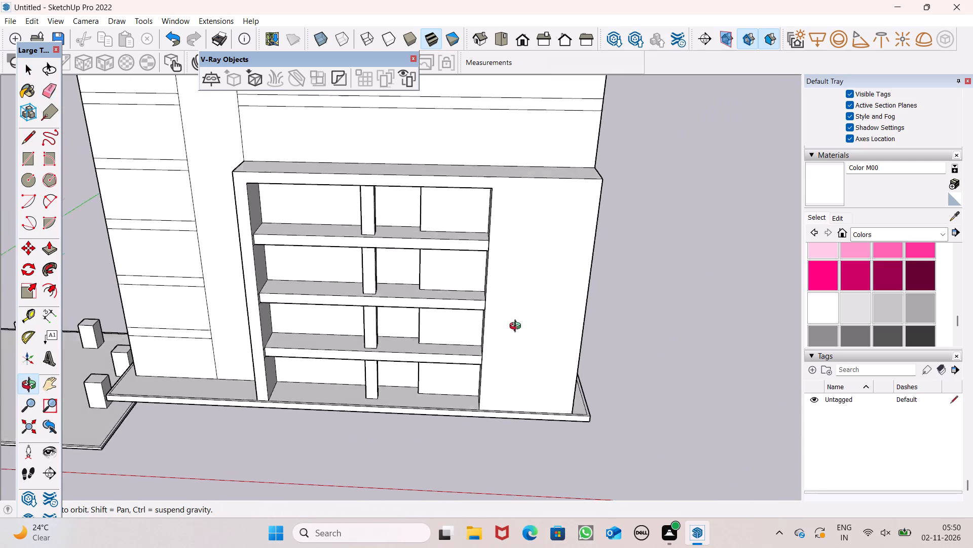
pyautogui.moveTo(517, 327); pyautogui.dragTo(513, 287, button='middle')
pyautogui.scroll(1, 513, 287)
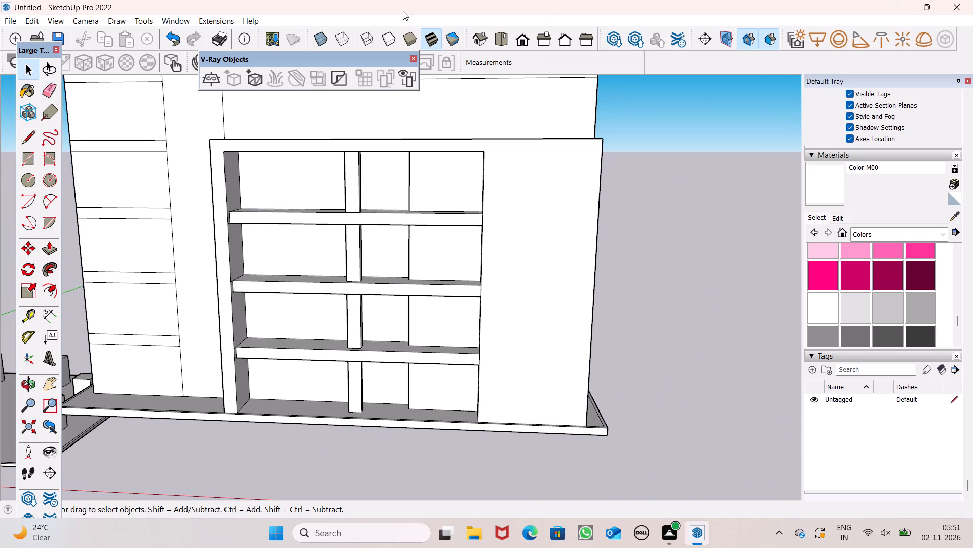
pyautogui.click(29, 158)
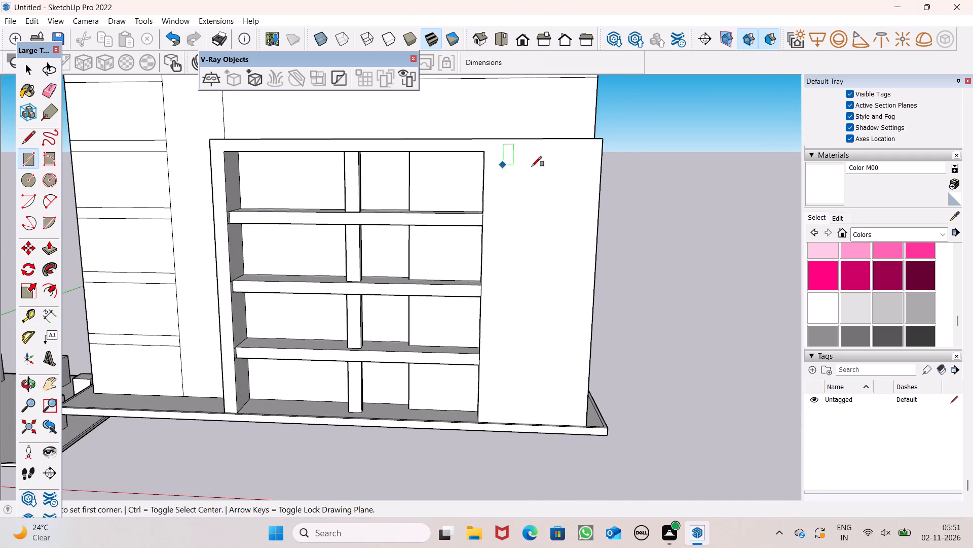
pyautogui.scroll(7, 566, 167)
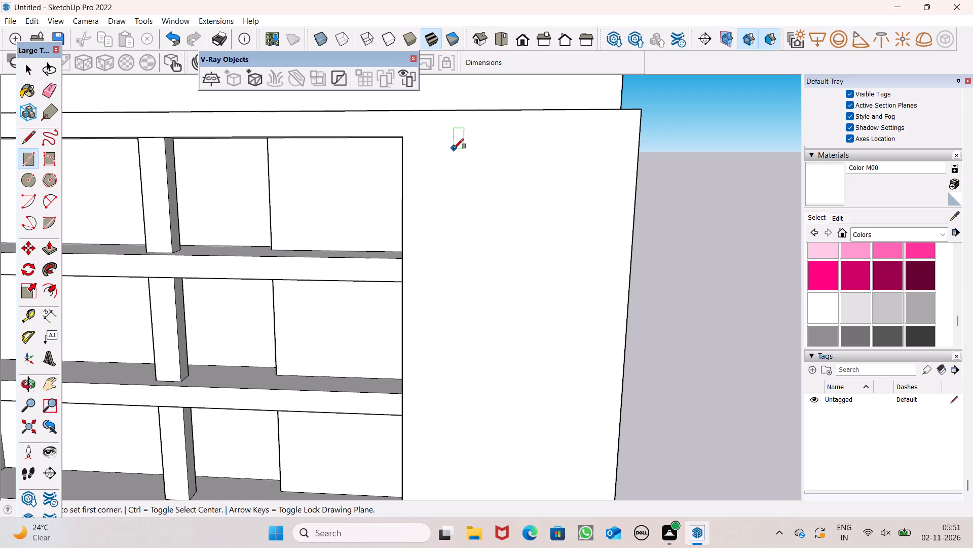
pyautogui.click(452, 151)
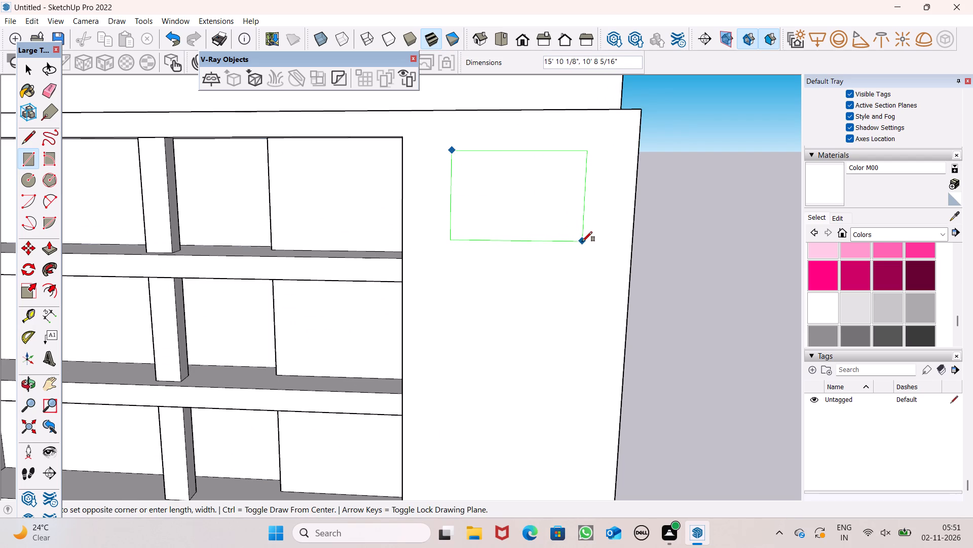
pyautogui.click(583, 242)
pyautogui.scroll(-7, 545, 148)
pyautogui.hscroll(-1, 537, 188)
pyautogui.hscroll(4, 537, 188)
pyautogui.hscroll(-2, 537, 188)
pyautogui.press('space')
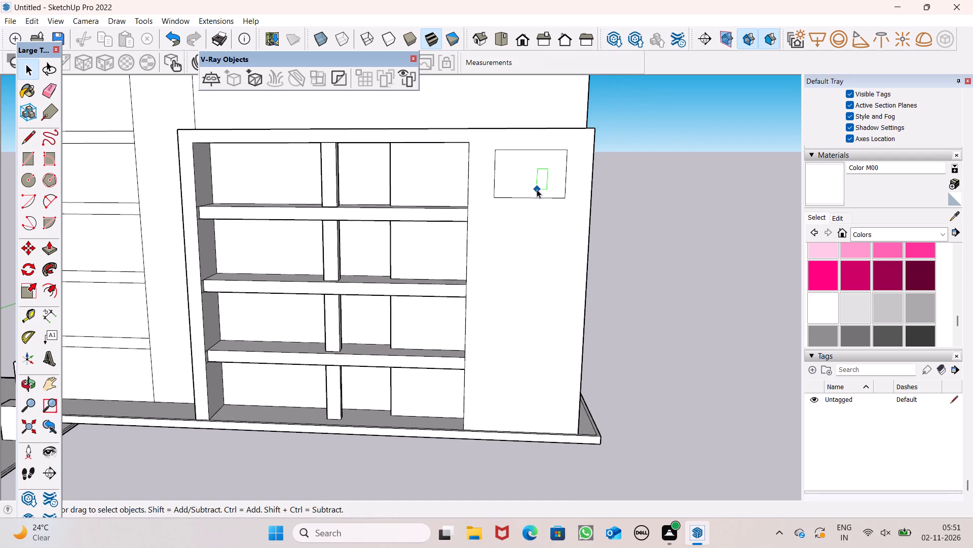
# Select the rectangle with its edges and copy it straight down the blank panel, leaving a gap below the original.
pyautogui.doubleClick(536, 188)
pyautogui.press('m')
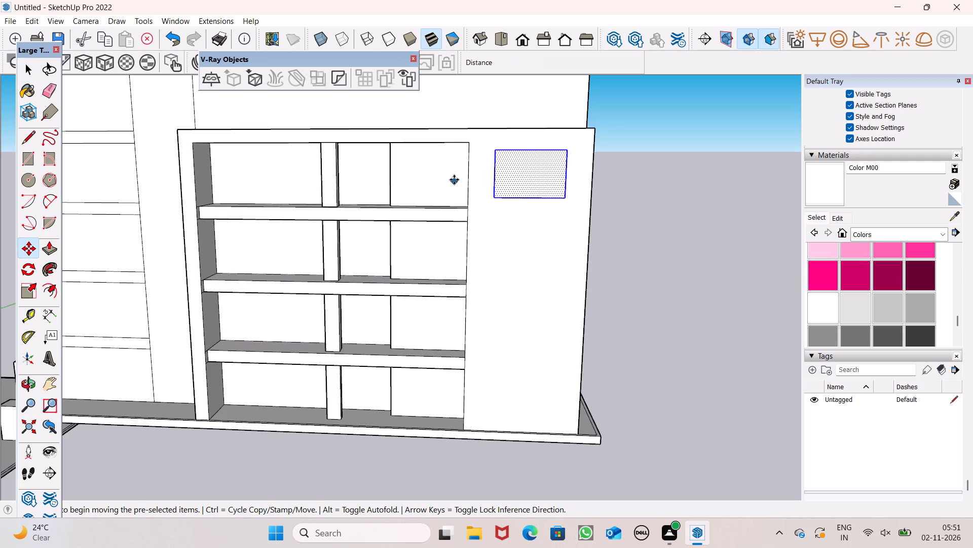
pyautogui.press('Return')
pyautogui.scroll(5, 516, 183)
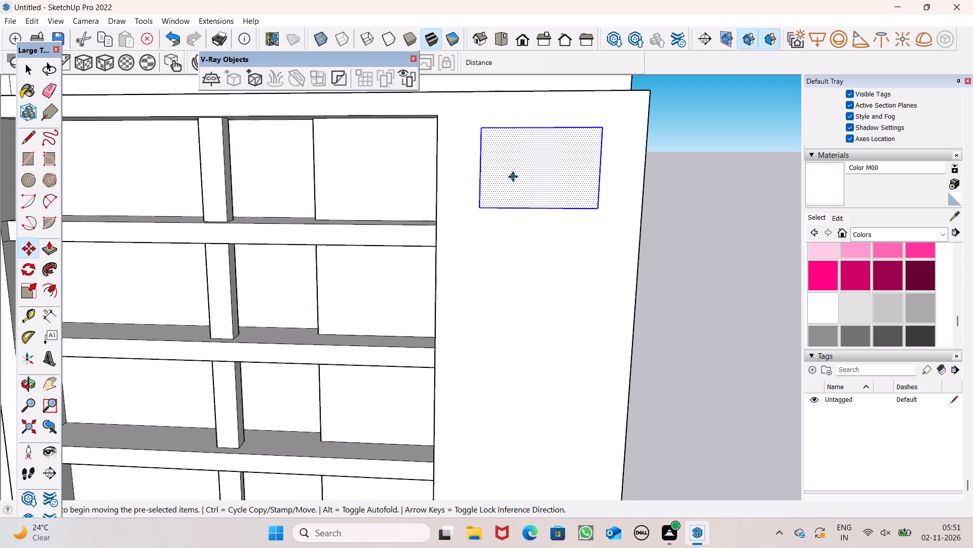
pyautogui.click(513, 177)
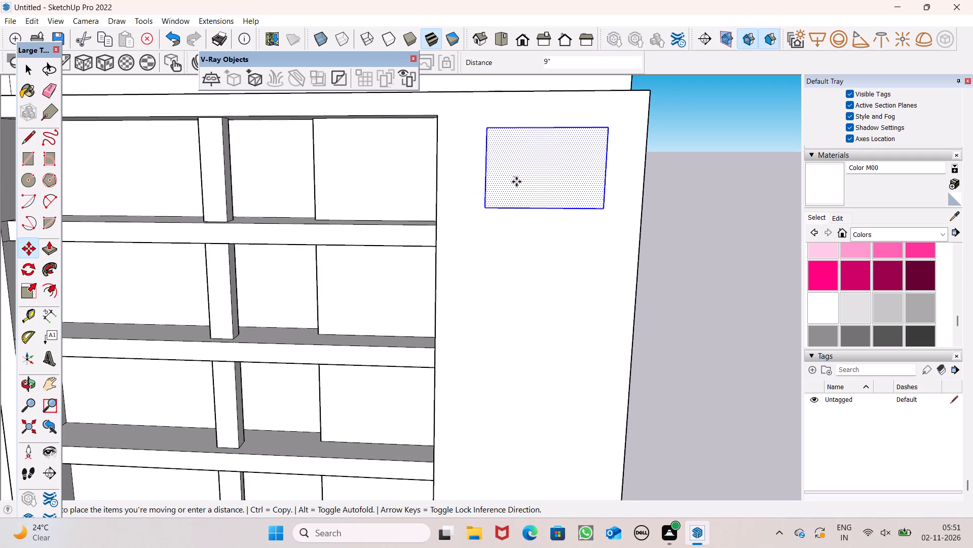
pyautogui.click(510, 180)
pyautogui.scroll(-3, 538, 149)
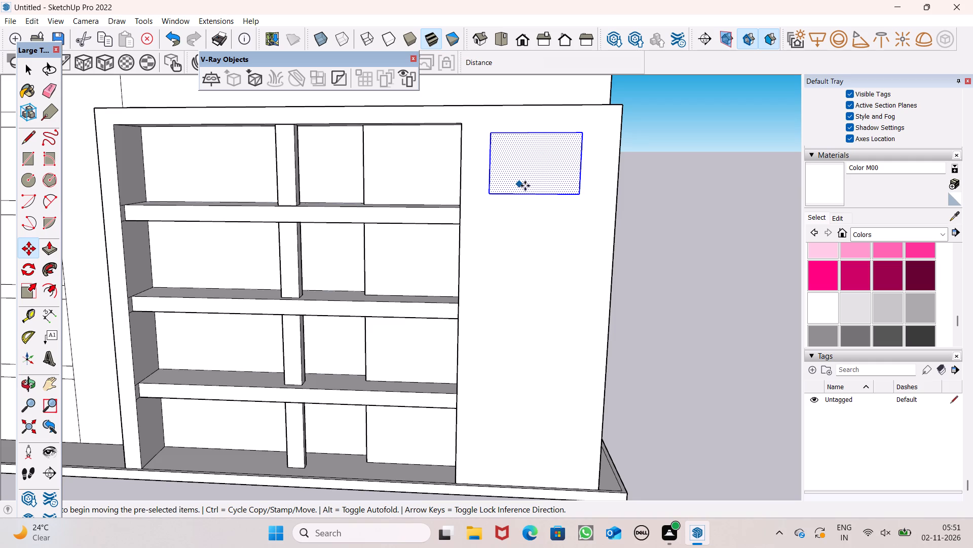
pyautogui.scroll(2, 526, 186)
pyautogui.moveTo(523, 184); pyautogui.dragTo(530, 184)
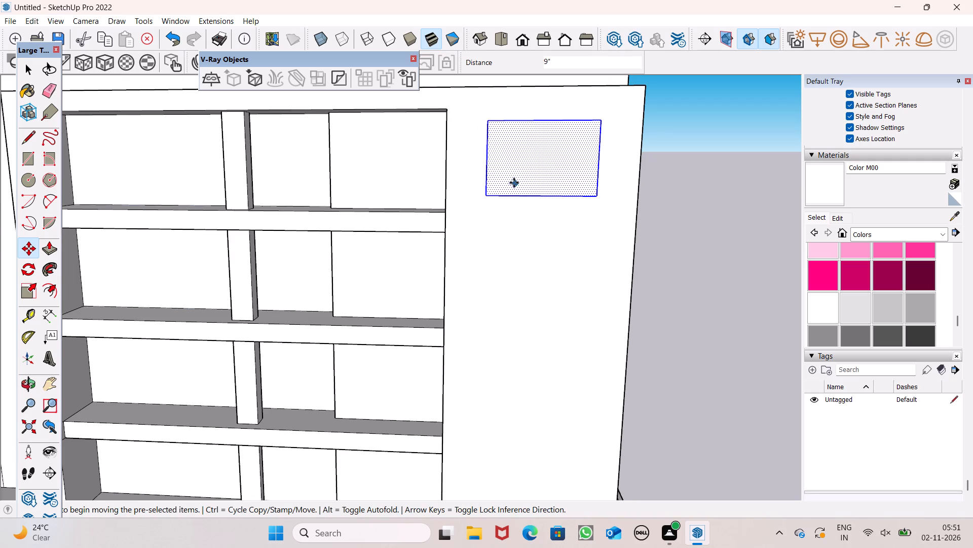
pyautogui.scroll(-4, 505, 189)
pyautogui.scroll(2, 516, 188)
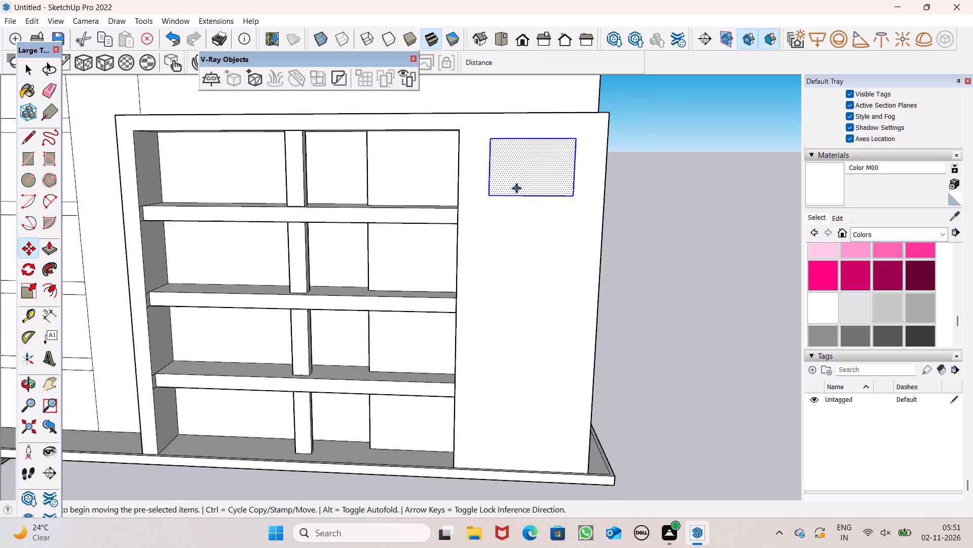
pyautogui.moveTo(512, 180); pyautogui.dragTo(513, 269)
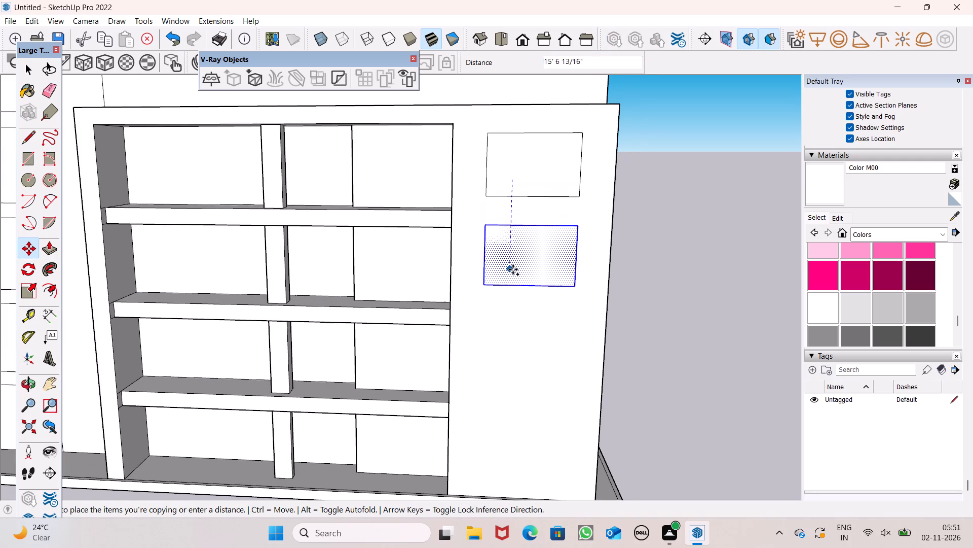
pyautogui.moveTo(513, 269); pyautogui.dragTo(513, 279)
# Copy the second rectangle about 18' straight down the panel to make a third one.
pyautogui.scroll(-5, 498, 181)
pyautogui.scroll(-6, 507, 268)
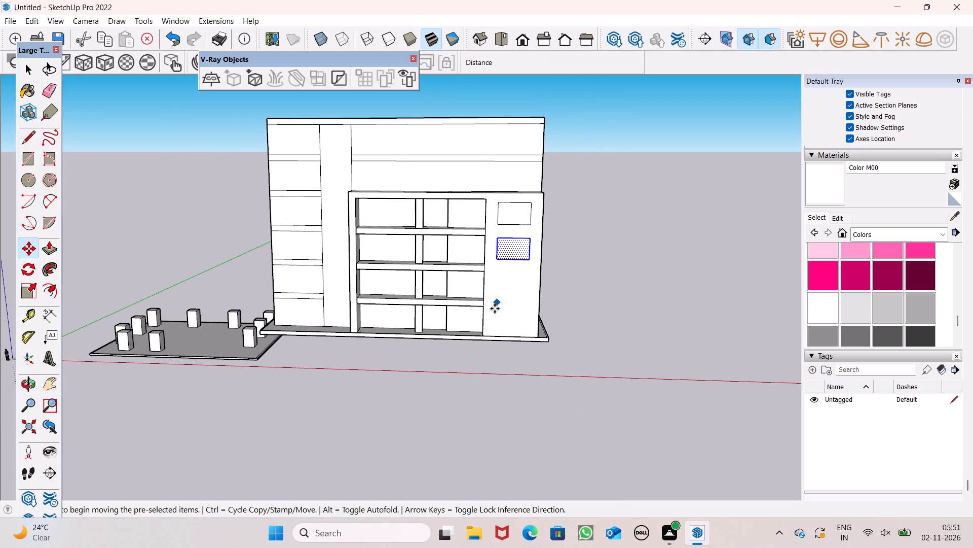
pyautogui.moveTo(493, 324); pyautogui.dragTo(490, 255, button='middle')
pyautogui.scroll(8, 482, 333)
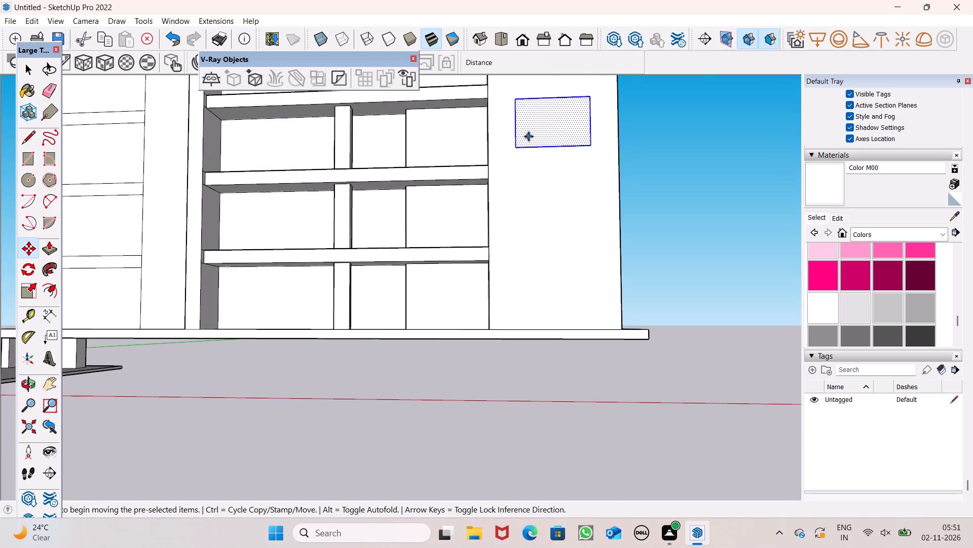
pyautogui.keyDown('ctrl'); pyautogui.moveTo(530, 135); pyautogui.dragTo(532, 217); pyautogui.keyUp('ctrl')
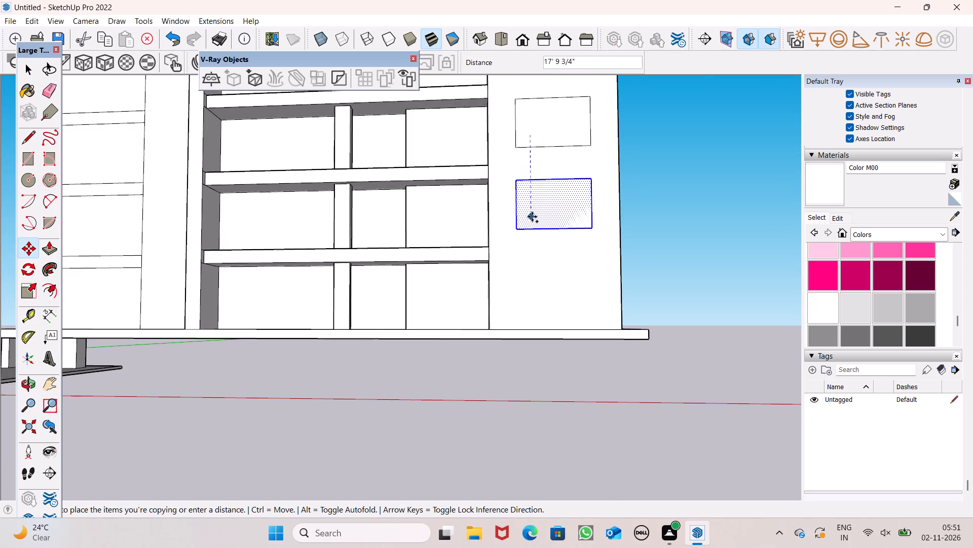
pyautogui.keyDown('ctrl'); pyautogui.moveTo(532, 217); pyautogui.dragTo(532, 220); pyautogui.keyUp('ctrl')
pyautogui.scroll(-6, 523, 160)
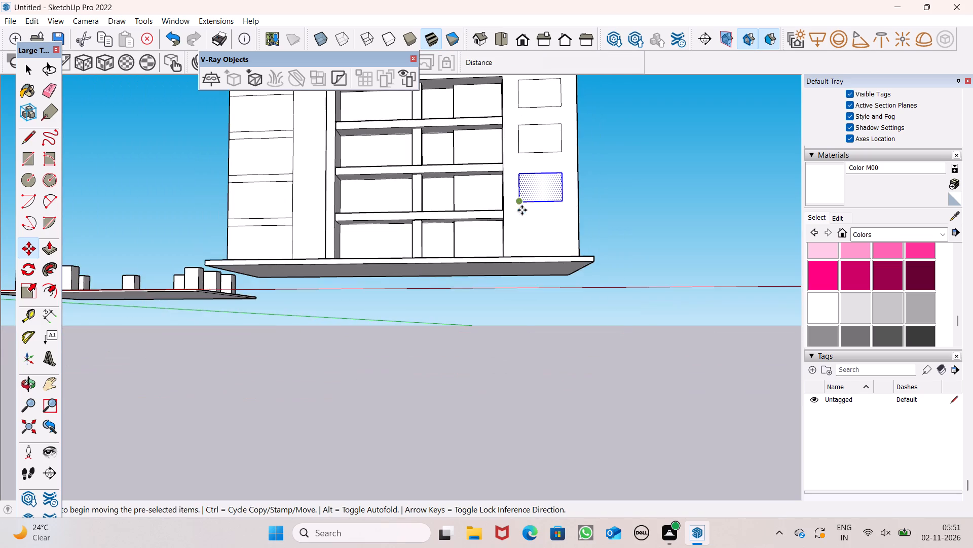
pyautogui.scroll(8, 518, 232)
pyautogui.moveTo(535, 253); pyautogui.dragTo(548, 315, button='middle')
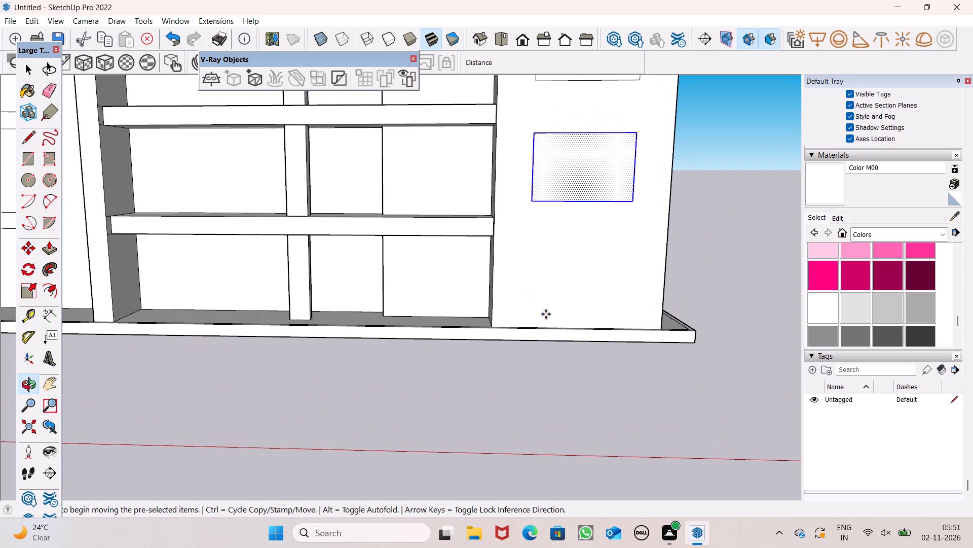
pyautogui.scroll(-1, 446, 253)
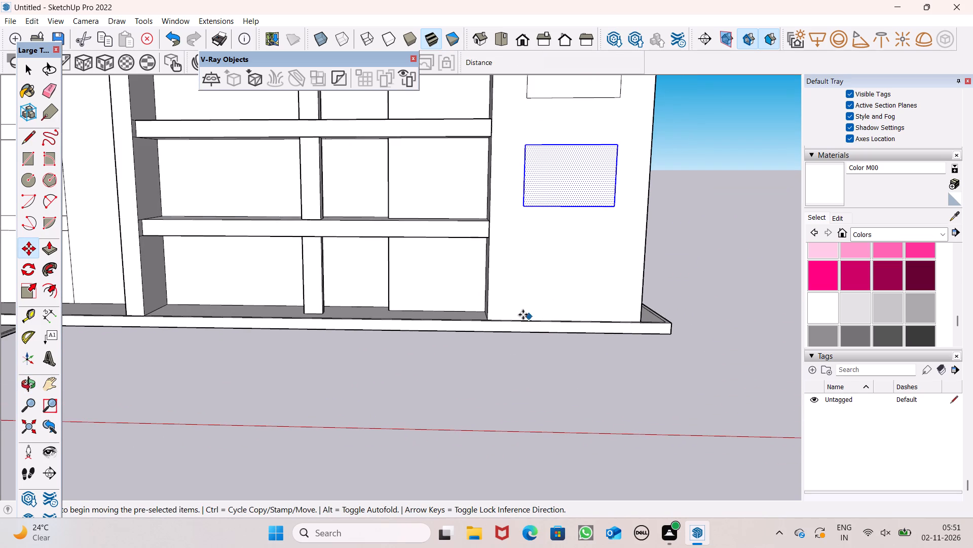
# Copy the third rectangle straight down the side panel to make a fourth one just above the base, then clear the selection.
pyautogui.scroll(1, 513, 311)
pyautogui.scroll(-1, 472, 282)
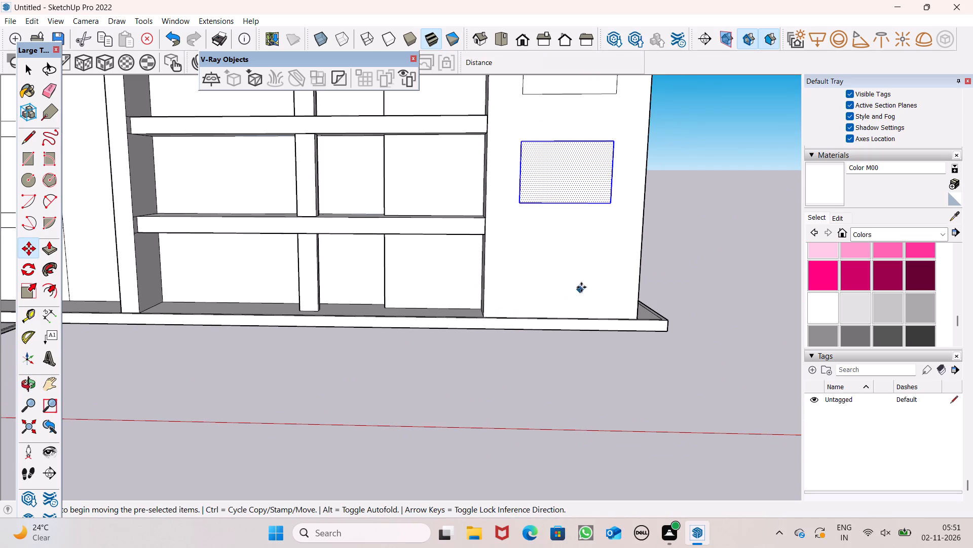
pyautogui.scroll(2, 560, 191)
pyautogui.moveTo(552, 182); pyautogui.dragTo(553, 229)
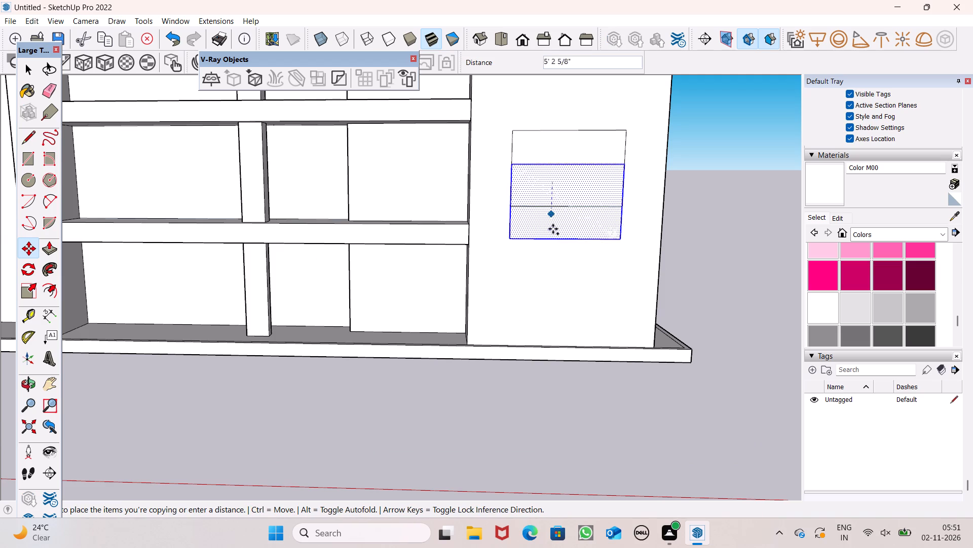
pyautogui.moveTo(553, 229); pyautogui.dragTo(554, 299)
pyautogui.scroll(-8, 513, 255)
pyautogui.press('space')
pyautogui.click(639, 251)
pyautogui.scroll(-4, 451, 238)
pyautogui.moveTo(424, 252); pyautogui.dragTo(429, 323, button='middle')
pyautogui.scroll(2, 420, 337)
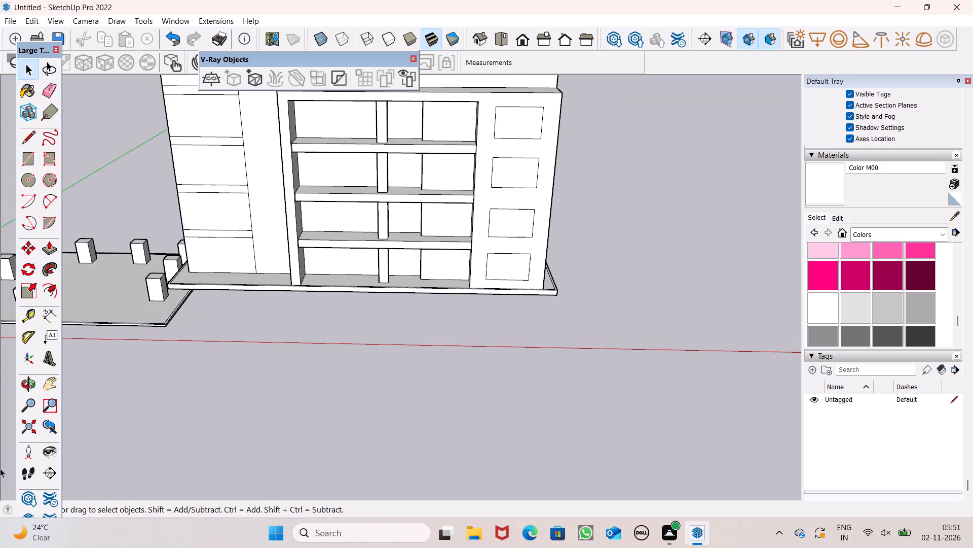
# Push the top rectangle of the side panel inward about 11' 5" with Push/Pull to cut an opening.
pyautogui.click(52, 249)
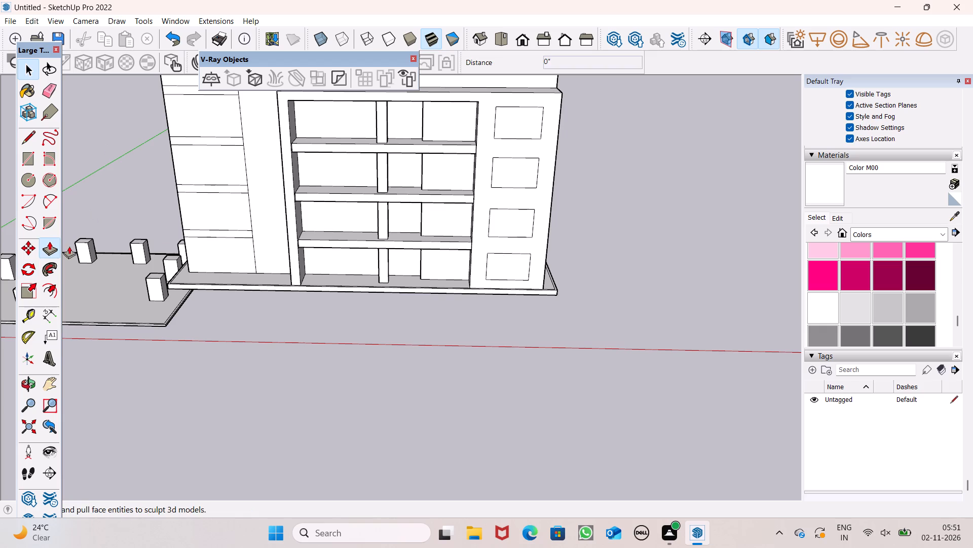
pyautogui.scroll(-3, 171, 228)
pyautogui.moveTo(341, 274); pyautogui.dragTo(346, 389, button='middle')
pyautogui.scroll(3, 496, 178)
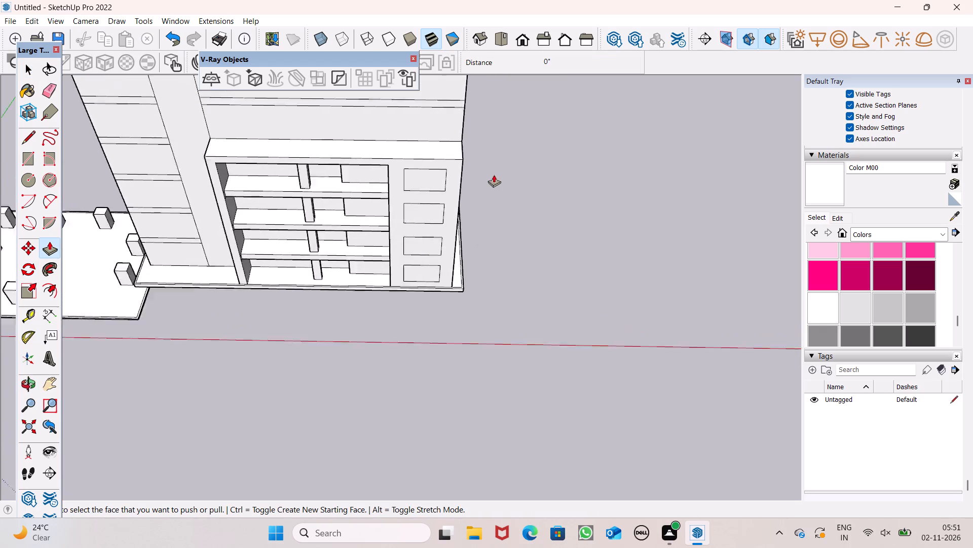
pyautogui.scroll(4, 494, 175)
pyautogui.scroll(-3, 373, 190)
pyautogui.moveTo(359, 195); pyautogui.dragTo(383, 101, button='middle')
pyautogui.scroll(7, 390, 140)
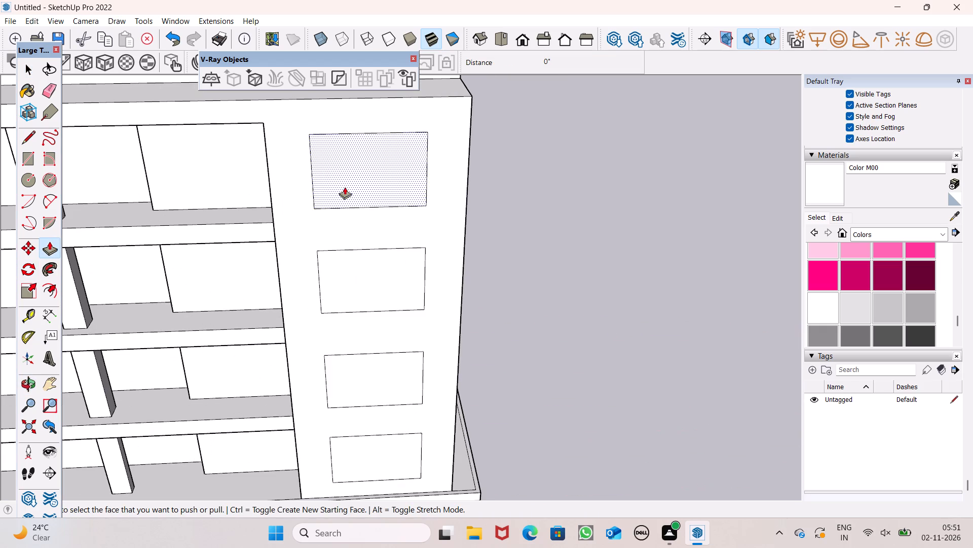
pyautogui.moveTo(325, 196); pyautogui.dragTo(360, 159)
# Push the second rectangle from the top back through the side panel to cut a matching opening.
pyautogui.scroll(-4, 360, 194)
pyautogui.moveTo(363, 220); pyautogui.dragTo(363, 149, button='middle')
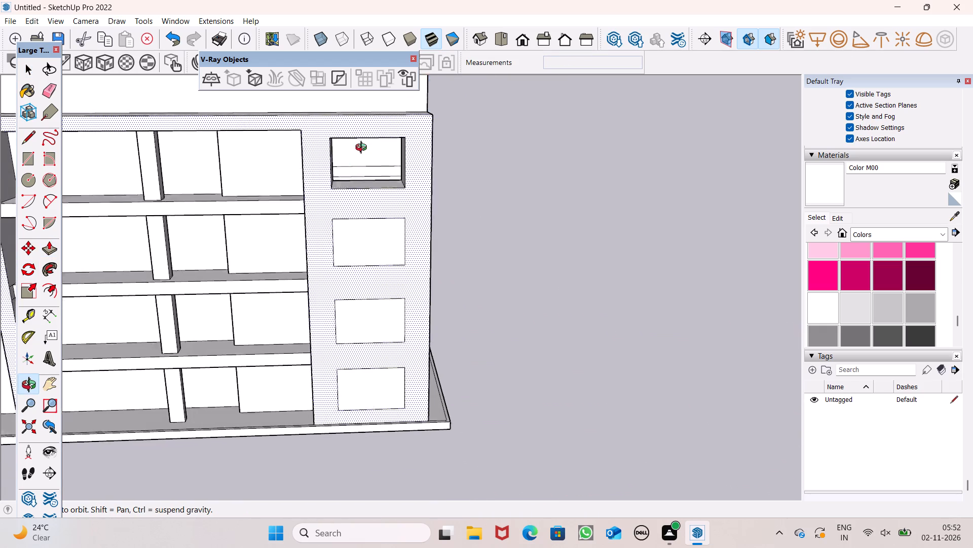
pyautogui.moveTo(363, 149); pyautogui.dragTo(353, 70, button='middle')
pyautogui.scroll(3, 347, 191)
pyautogui.scroll(-4, 343, 187)
pyautogui.scroll(-4, 396, 173)
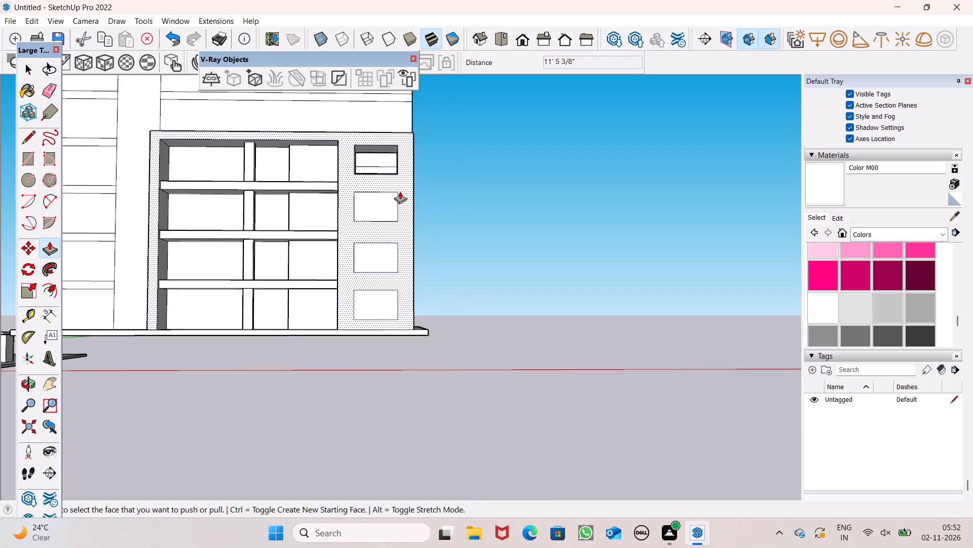
pyautogui.moveTo(404, 200); pyautogui.dragTo(410, 283, button='middle')
pyautogui.scroll(6, 365, 273)
pyautogui.scroll(-6, 372, 208)
pyautogui.moveTo(387, 222); pyautogui.dragTo(382, 259, button='middle')
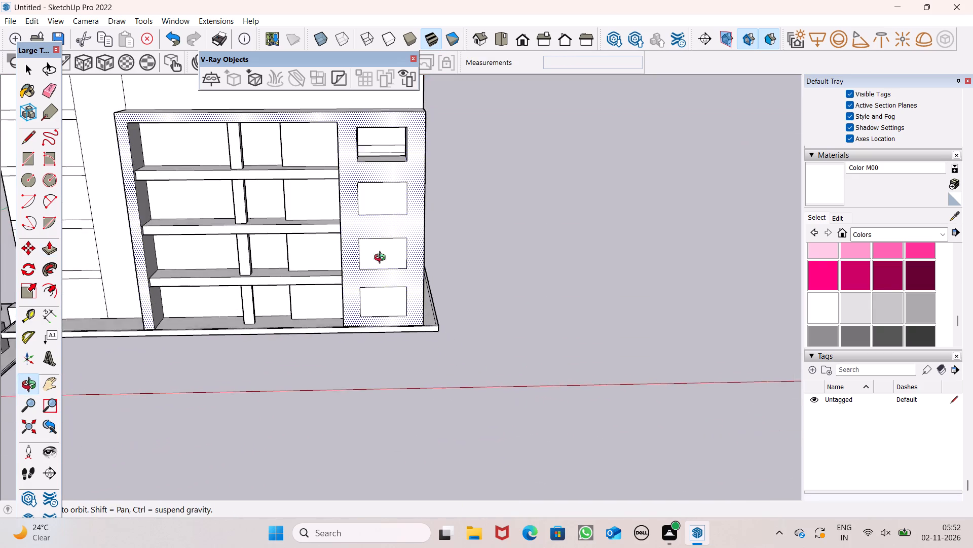
pyautogui.moveTo(382, 259); pyautogui.dragTo(381, 270, button='middle')
pyautogui.scroll(8, 360, 209)
pyautogui.moveTo(365, 225); pyautogui.dragTo(380, 202)
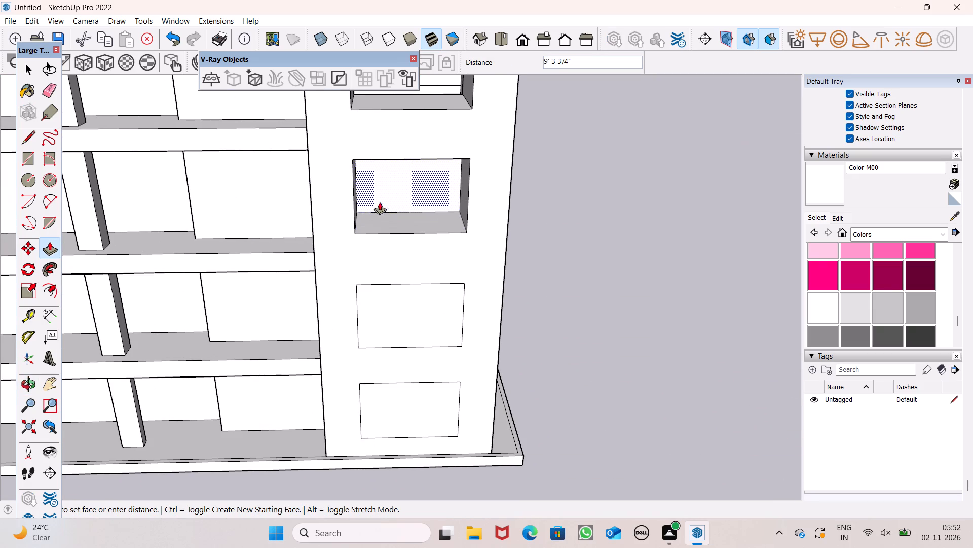
pyautogui.moveTo(380, 202); pyautogui.dragTo(439, 188)
# Push the third rectangle from the top inward about 11' 5" to cut another opening in the side panel.
pyautogui.scroll(-5, 435, 190)
pyautogui.moveTo(430, 245); pyautogui.dragTo(424, 174, button='middle')
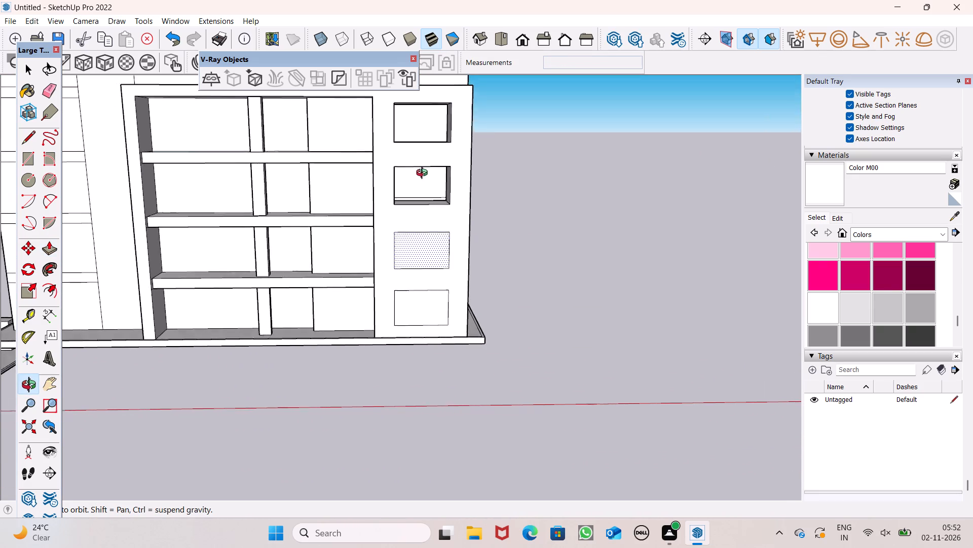
pyautogui.moveTo(424, 174); pyautogui.dragTo(422, 163, button='middle')
pyautogui.scroll(7, 418, 238)
pyautogui.moveTo(390, 285); pyautogui.dragTo(405, 265)
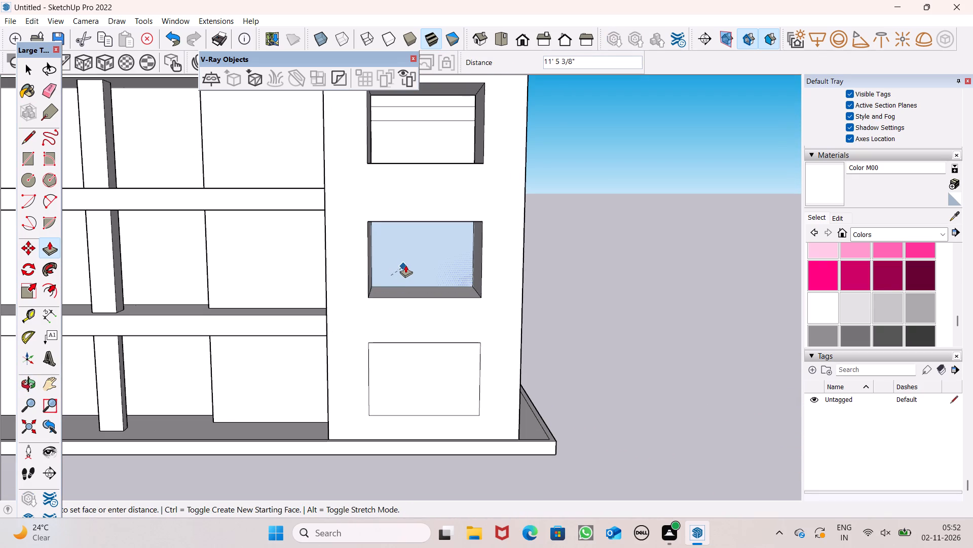
pyautogui.moveTo(405, 265); pyautogui.dragTo(440, 250)
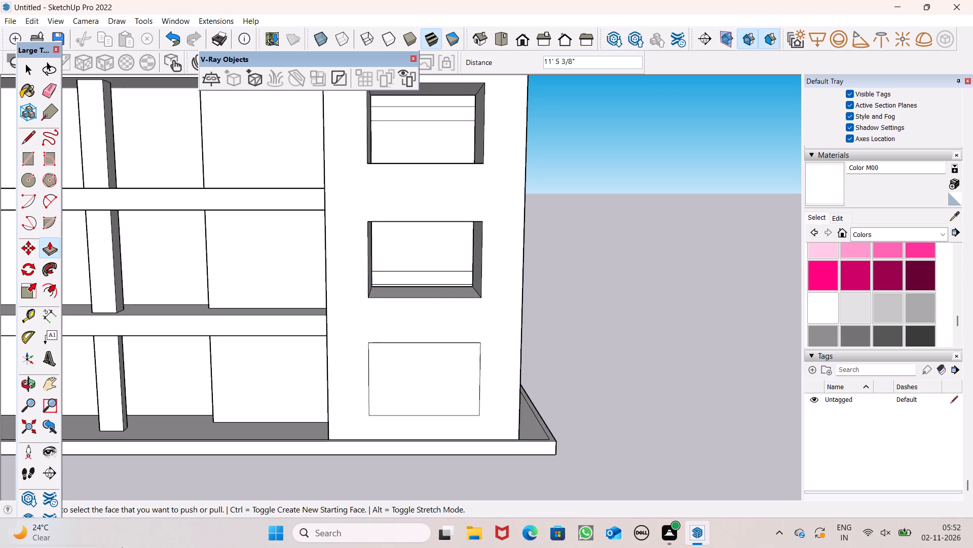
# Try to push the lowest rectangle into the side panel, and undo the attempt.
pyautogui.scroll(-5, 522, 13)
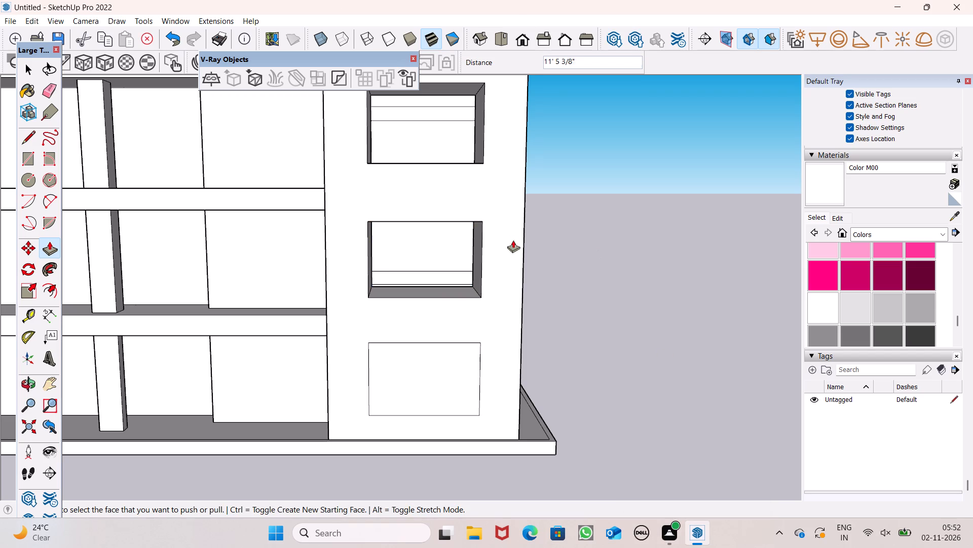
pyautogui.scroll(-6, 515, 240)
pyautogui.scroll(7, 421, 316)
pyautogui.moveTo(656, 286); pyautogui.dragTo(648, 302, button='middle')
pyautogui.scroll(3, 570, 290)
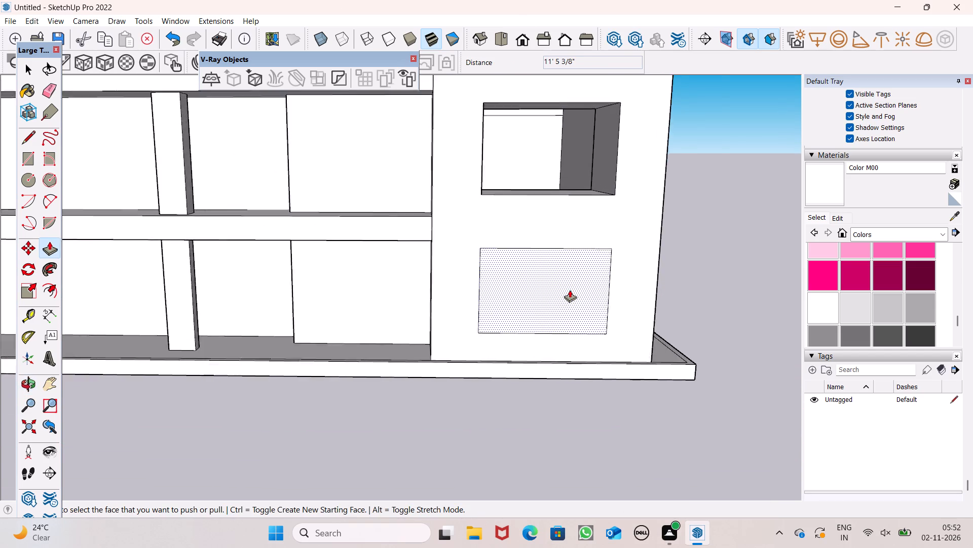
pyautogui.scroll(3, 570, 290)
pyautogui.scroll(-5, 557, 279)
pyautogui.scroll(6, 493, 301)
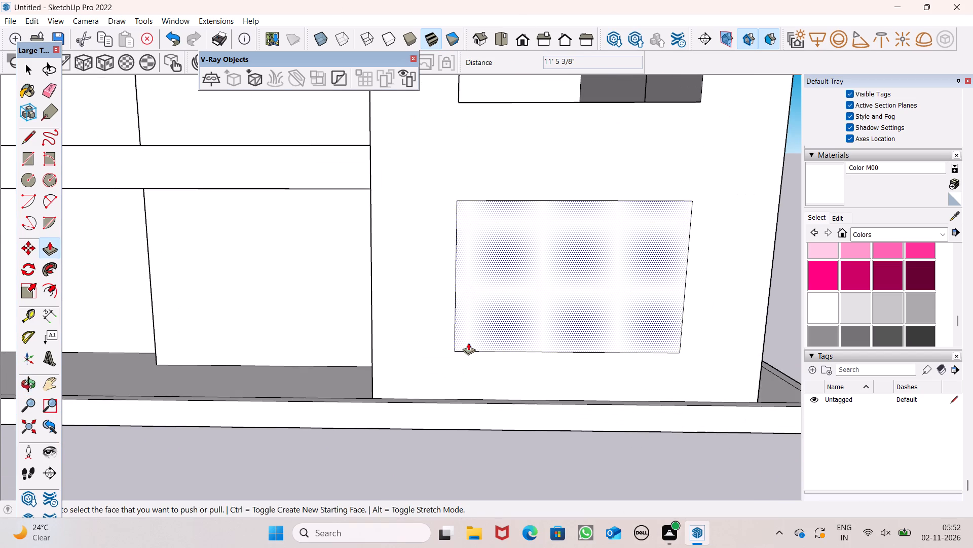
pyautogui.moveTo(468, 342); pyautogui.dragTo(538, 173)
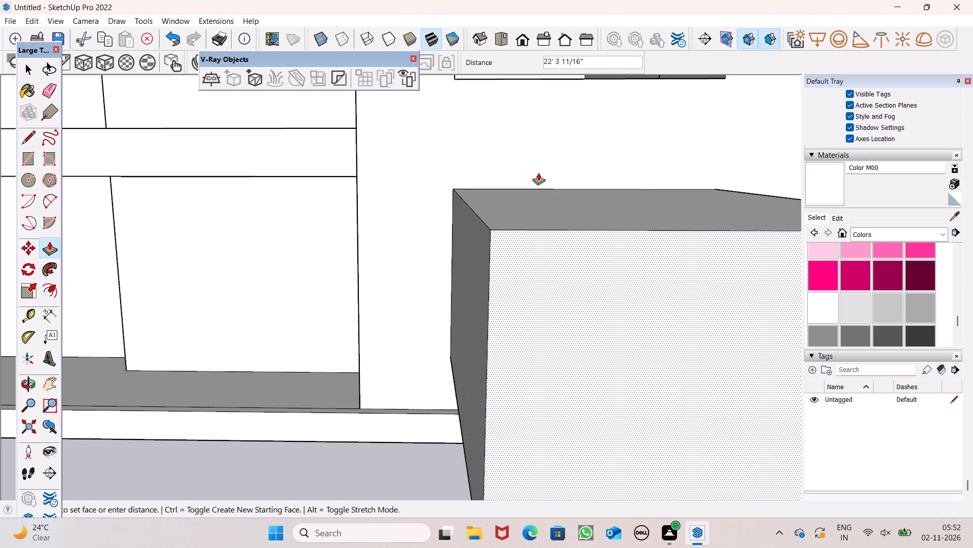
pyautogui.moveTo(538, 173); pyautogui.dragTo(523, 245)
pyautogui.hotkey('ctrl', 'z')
# Push the lowest rectangle inward about 11' 5" to cut the fourth opening in the side panel.
pyautogui.moveTo(553, 308); pyautogui.dragTo(548, 332, button='middle')
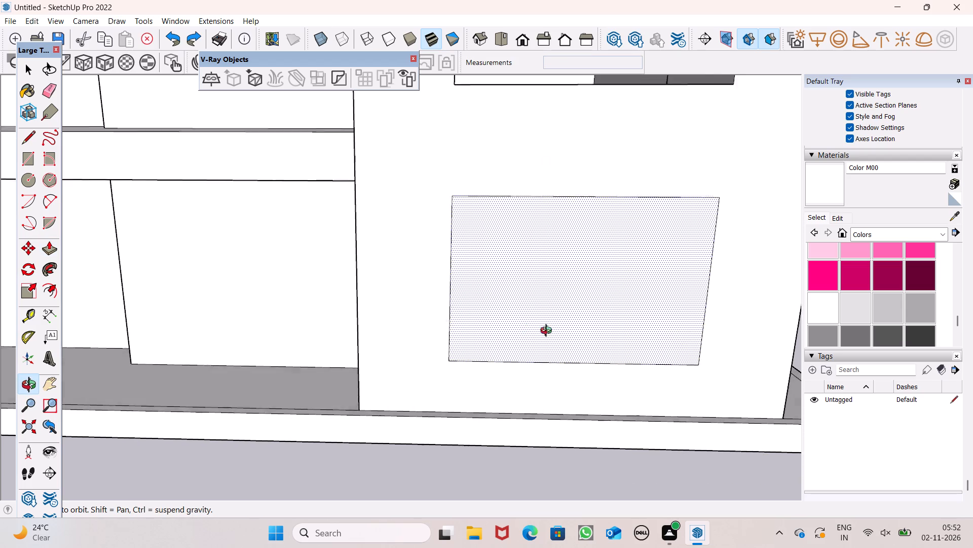
pyautogui.moveTo(548, 332); pyautogui.dragTo(535, 372, button='middle')
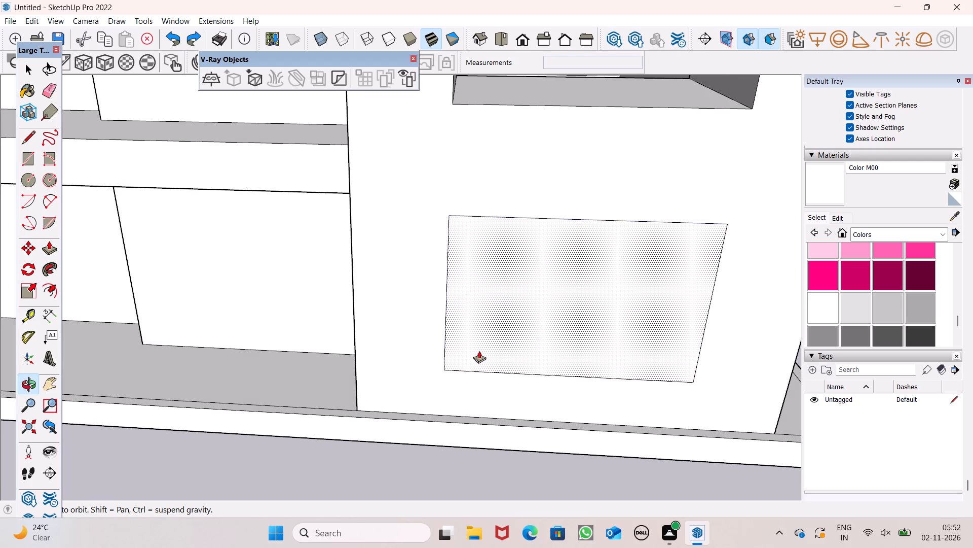
pyautogui.moveTo(478, 352); pyautogui.dragTo(577, 242)
pyautogui.scroll(-4, 578, 264)
pyautogui.moveTo(583, 323); pyautogui.dragTo(580, 229, button='middle')
pyautogui.scroll(-7, 579, 245)
pyautogui.scroll(-6, 581, 302)
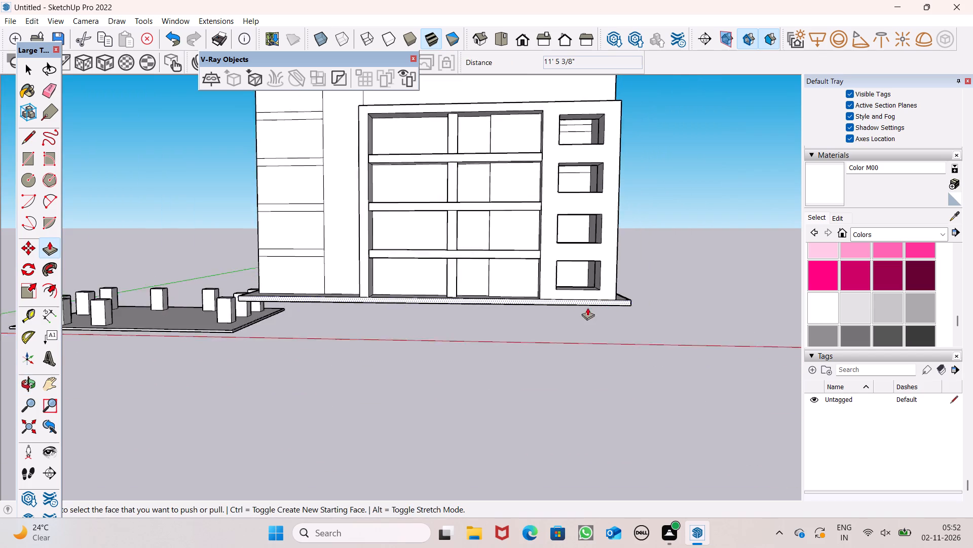
pyautogui.press('space')
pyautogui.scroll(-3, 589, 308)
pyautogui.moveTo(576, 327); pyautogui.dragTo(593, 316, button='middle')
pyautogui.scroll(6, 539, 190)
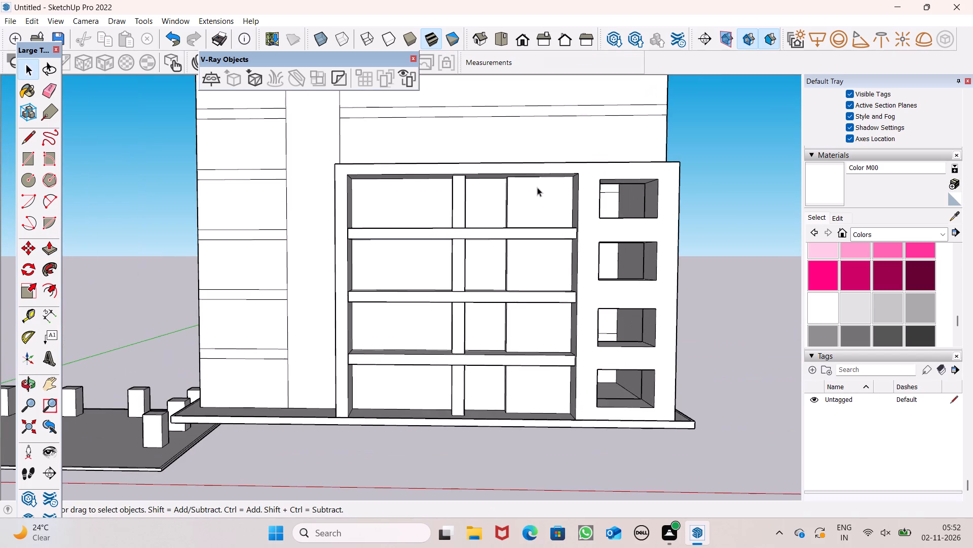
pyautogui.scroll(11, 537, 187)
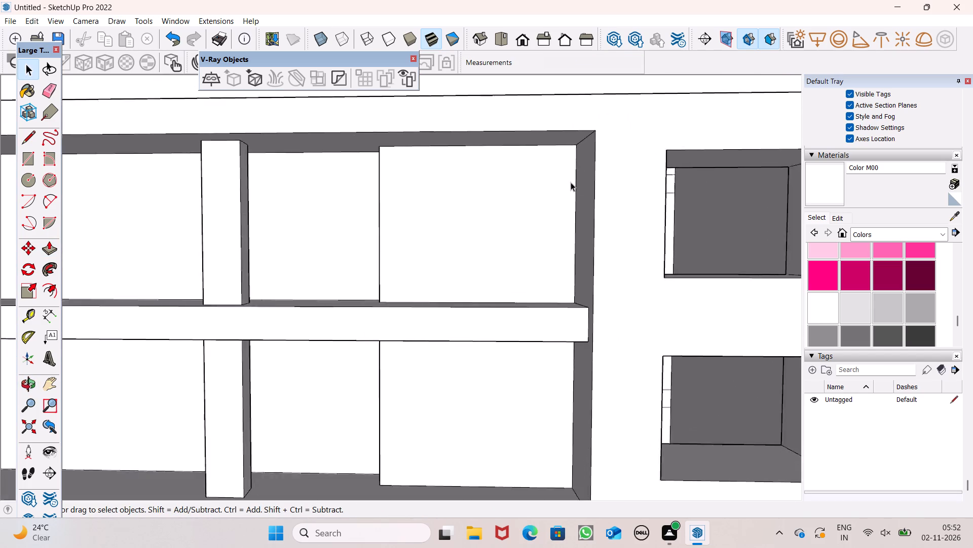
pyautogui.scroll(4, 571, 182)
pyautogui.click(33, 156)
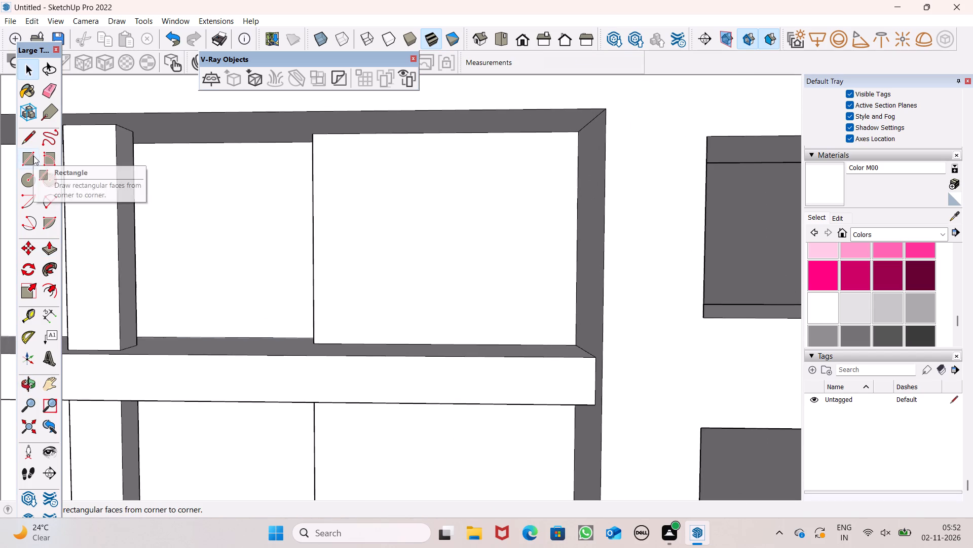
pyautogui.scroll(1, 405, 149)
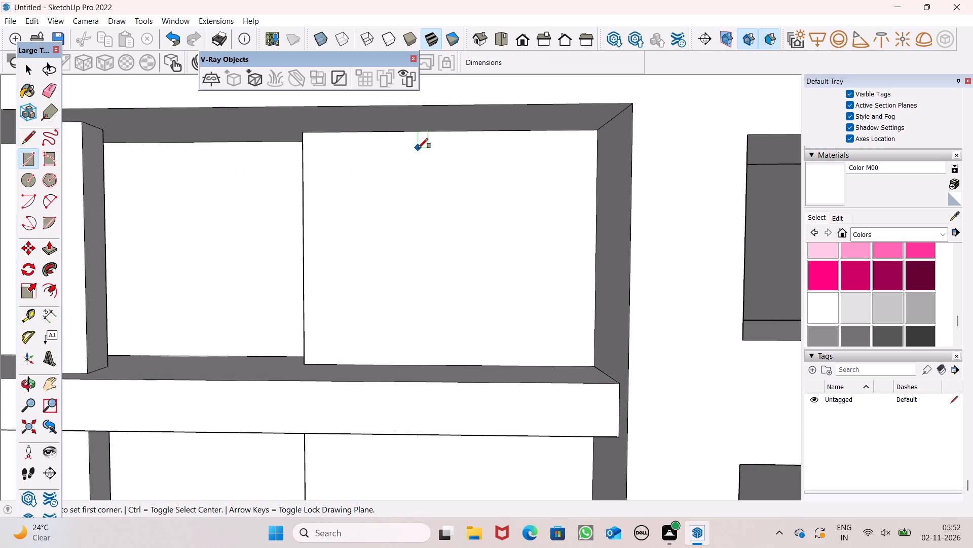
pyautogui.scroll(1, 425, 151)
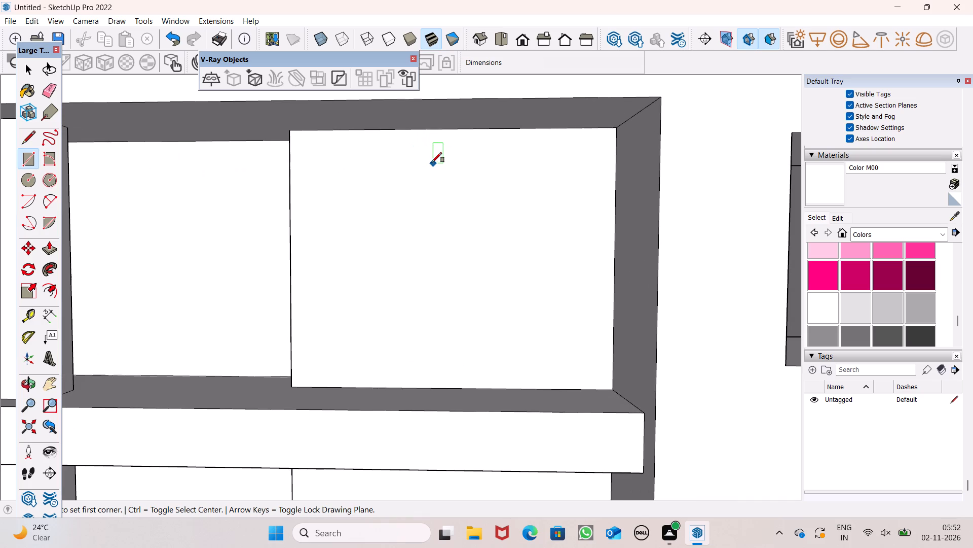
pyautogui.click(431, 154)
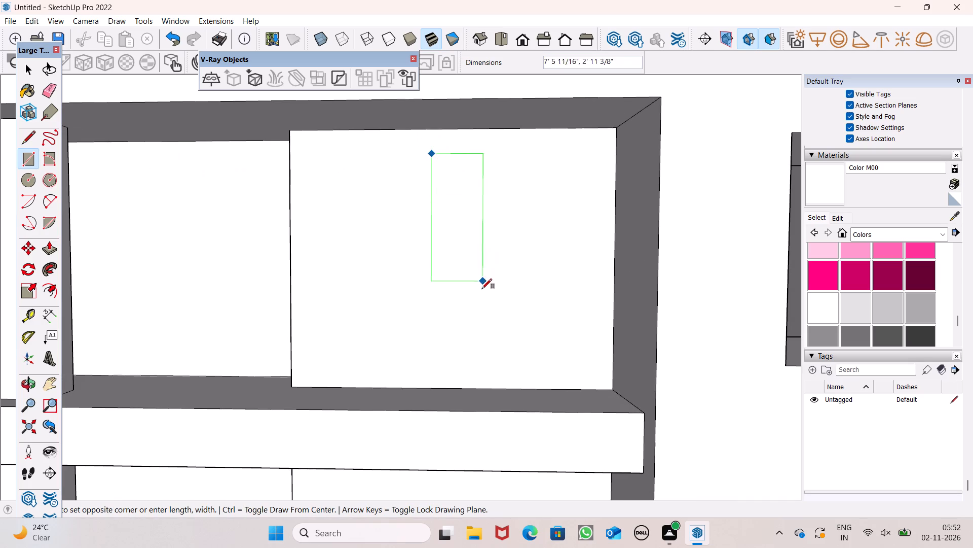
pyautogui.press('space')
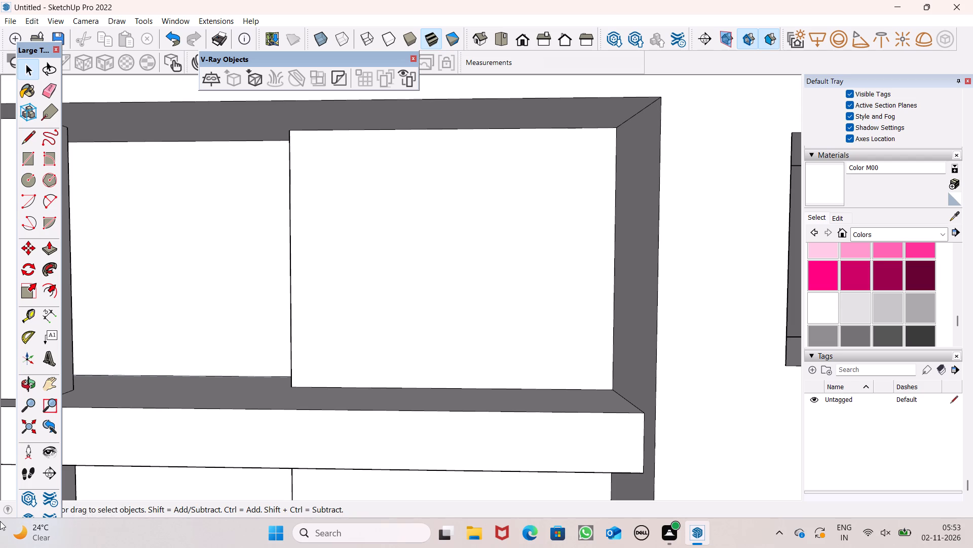
# Draw a tall, narrow rectangle about 12' 1" by 2' 6" on the back wall section of the top shelf bay nearest the side panel.
pyautogui.scroll(-1, 11, 365)
pyautogui.scroll(-3, 419, 59)
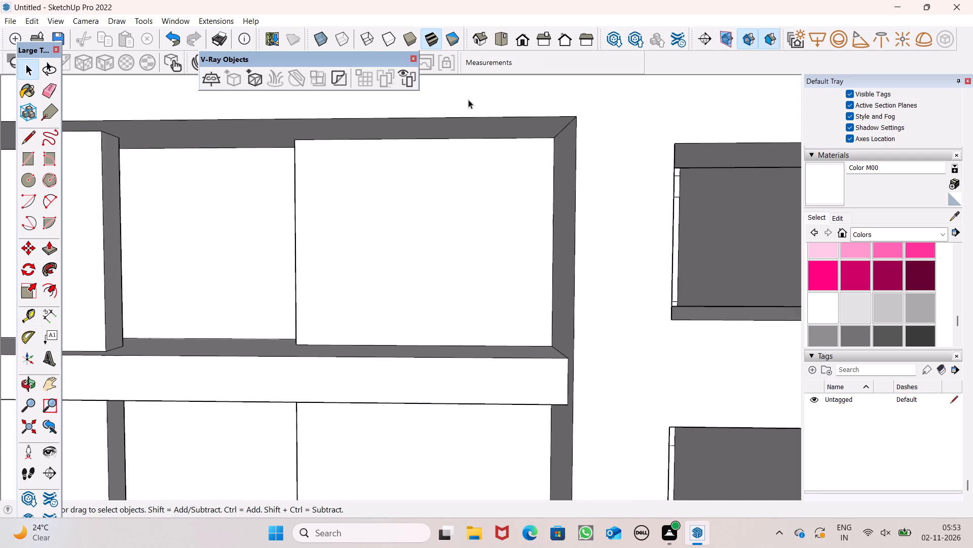
pyautogui.moveTo(491, 174); pyautogui.dragTo(499, 165, button='middle')
pyautogui.scroll(-6, 549, 129)
pyautogui.moveTo(527, 217); pyautogui.dragTo(530, 215, button='middle')
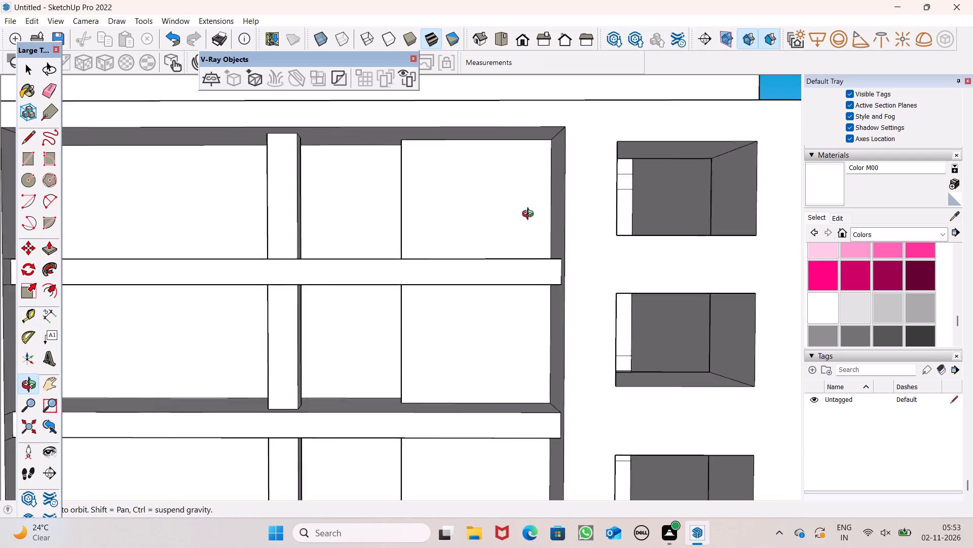
pyautogui.moveTo(530, 215); pyautogui.dragTo(533, 227, button='middle')
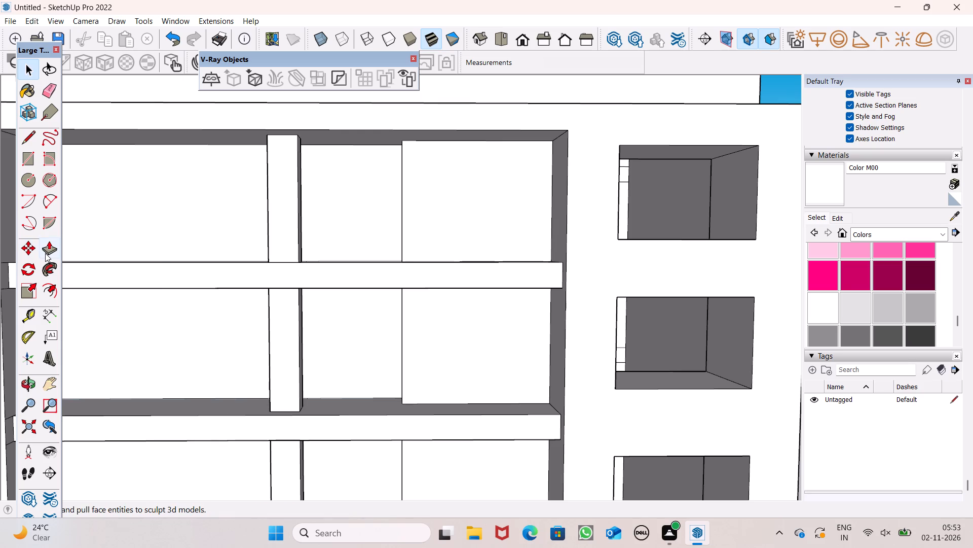
pyautogui.click(29, 163)
pyautogui.middleClick(483, 176)
pyautogui.scroll(3, 479, 175)
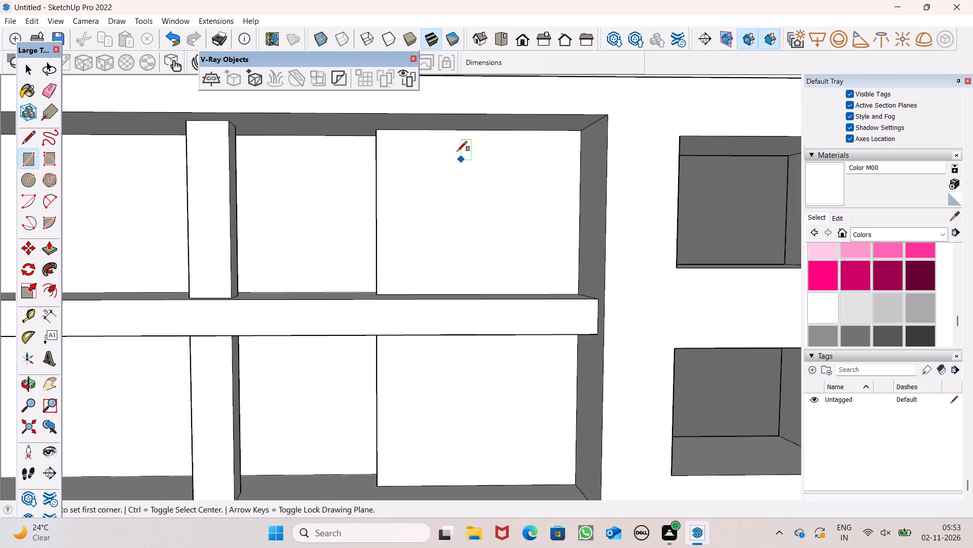
pyautogui.scroll(6, 461, 150)
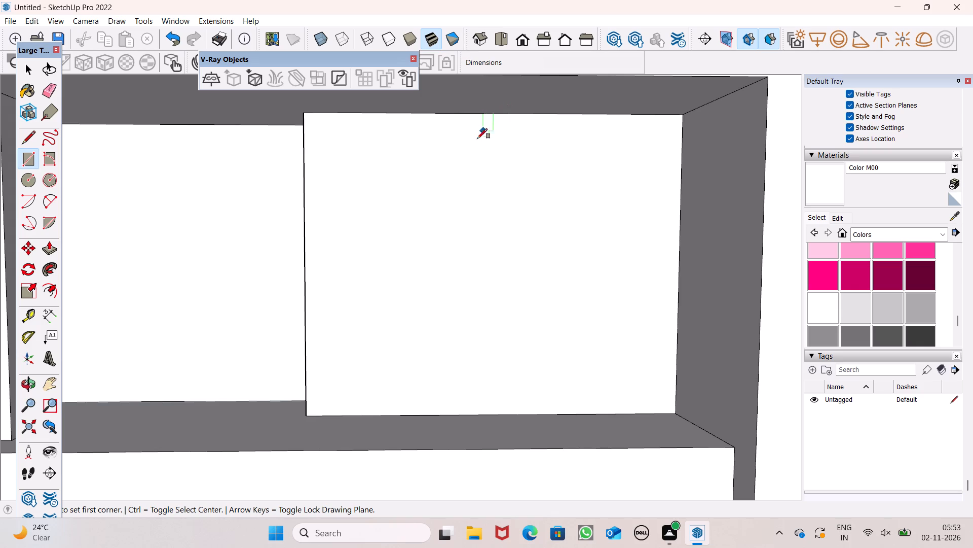
pyautogui.click(473, 142)
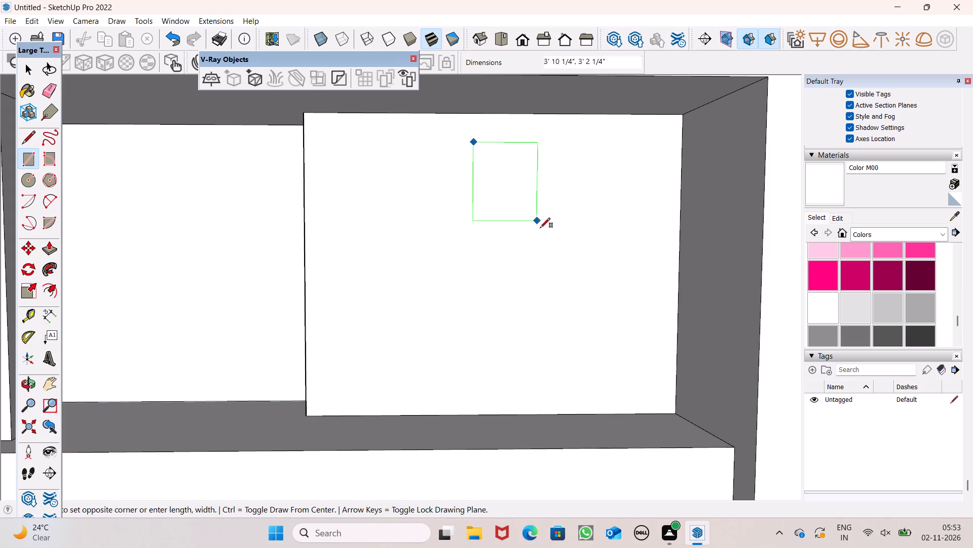
pyautogui.click(522, 387)
pyautogui.scroll(-5, 565, 282)
pyautogui.moveTo(581, 316); pyautogui.dragTo(528, 311, button='middle')
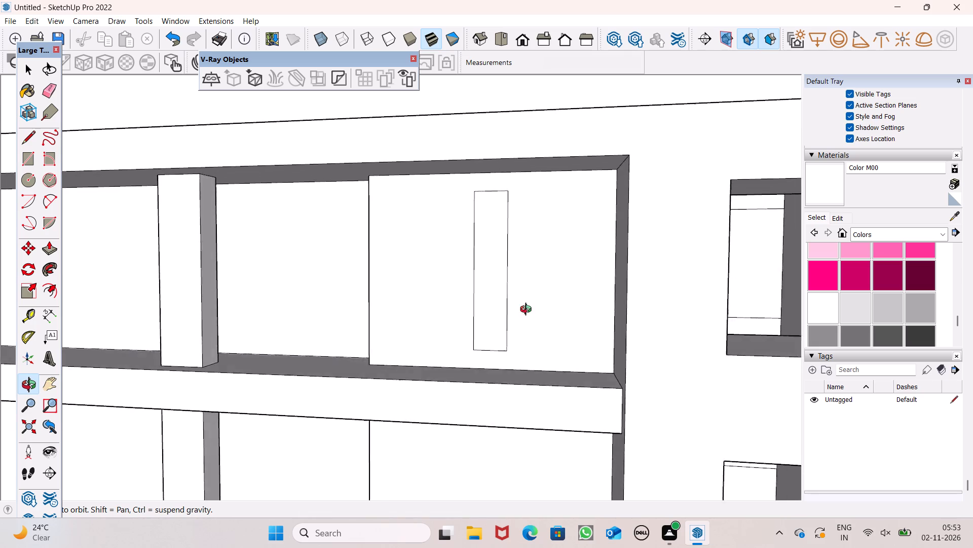
pyautogui.moveTo(528, 311); pyautogui.dragTo(557, 328, button='middle')
pyautogui.press('space')
pyautogui.press('space')
pyautogui.scroll(3, 503, 331)
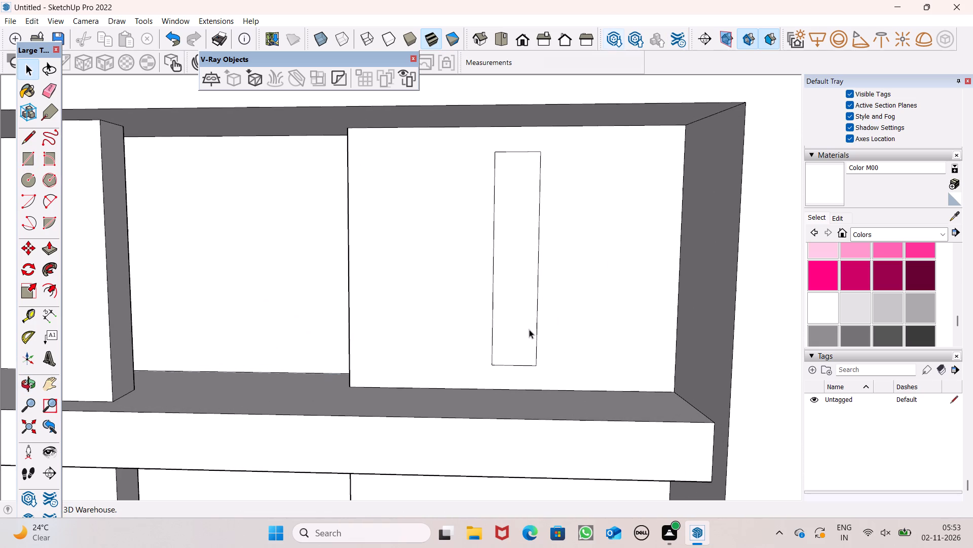
# Move the tall, narrow rectangle in the top bay about 9" along the back wall, away from the side panel.
pyautogui.doubleClick(529, 329)
pyautogui.press('m')
pyautogui.press('Return')
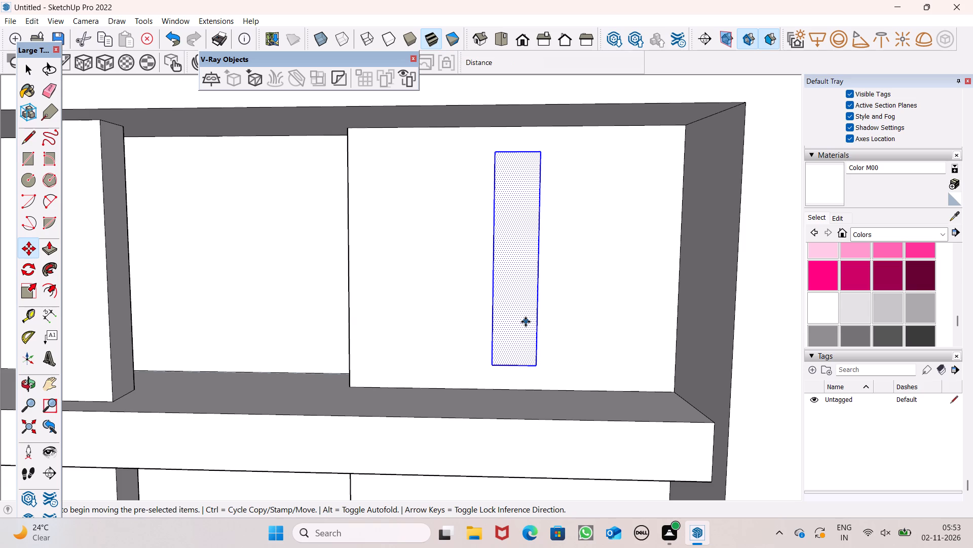
pyautogui.moveTo(516, 313); pyautogui.dragTo(500, 309)
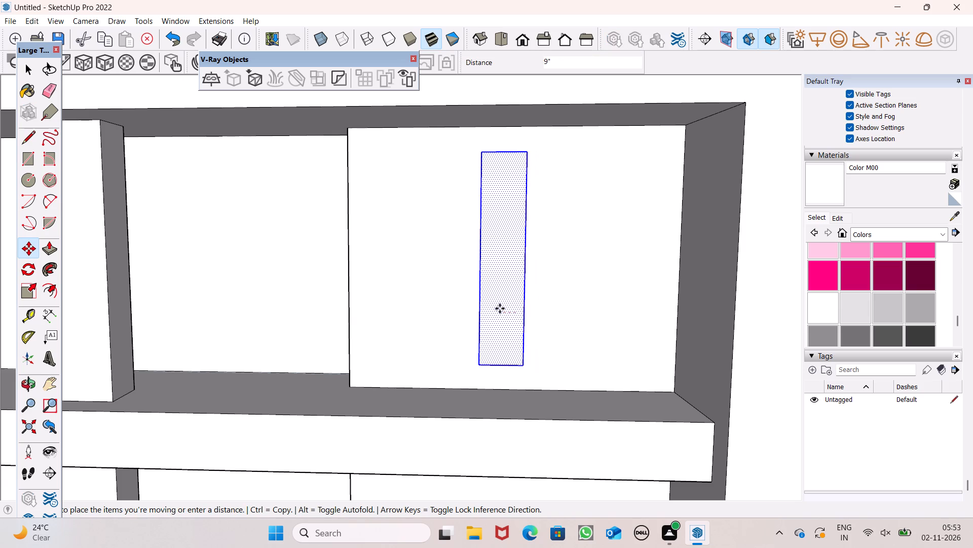
pyautogui.moveTo(500, 309); pyautogui.dragTo(499, 309)
# Copy the narrow rectangle straight down onto the matching back wall section of the second shelf bay from the top.
pyautogui.scroll(-14, 512, 243)
pyautogui.moveTo(503, 288); pyautogui.dragTo(507, 317, button='middle')
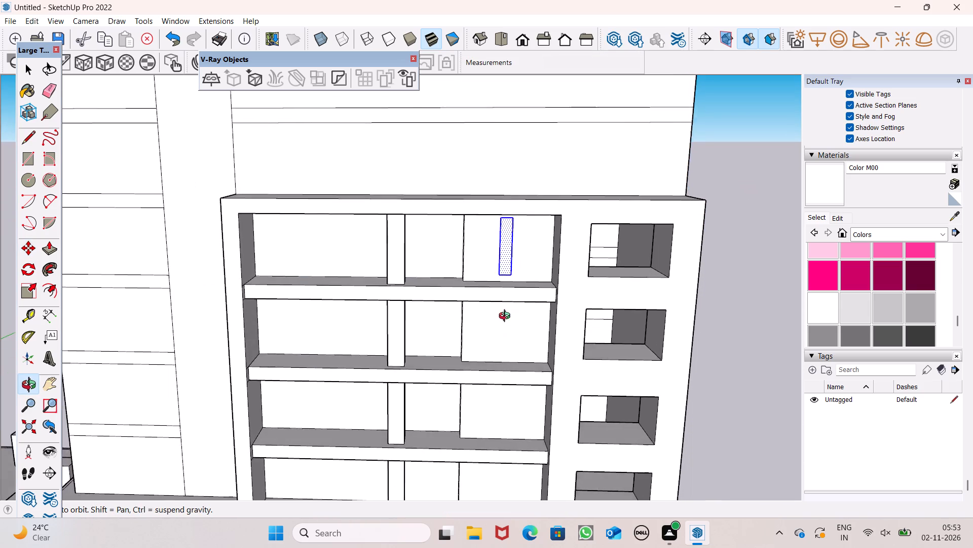
pyautogui.moveTo(507, 317); pyautogui.dragTo(507, 318, button='middle')
pyautogui.scroll(4, 505, 259)
pyautogui.scroll(-6, 509, 221)
pyautogui.moveTo(502, 369); pyautogui.dragTo(499, 298, button='middle')
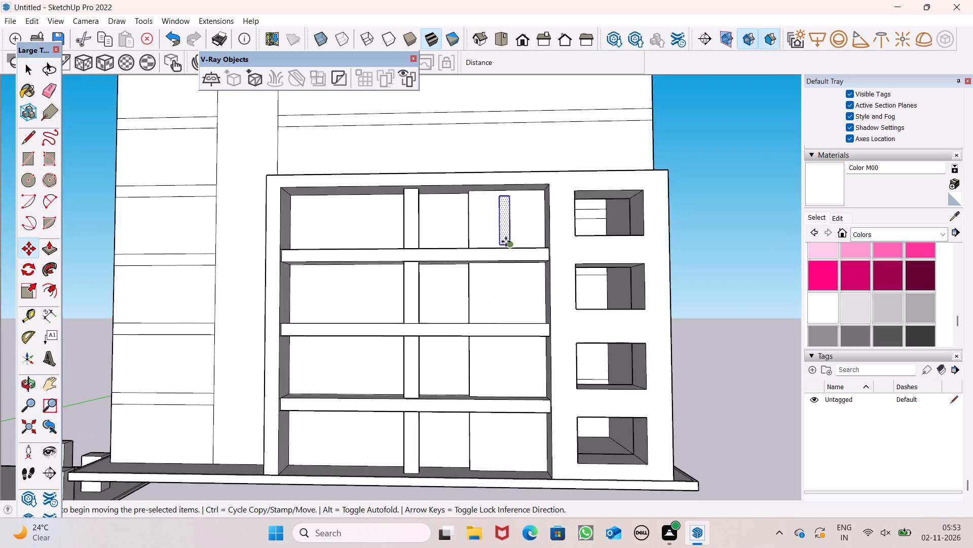
pyautogui.scroll(6, 506, 240)
pyautogui.moveTo(506, 239); pyautogui.dragTo(509, 366)
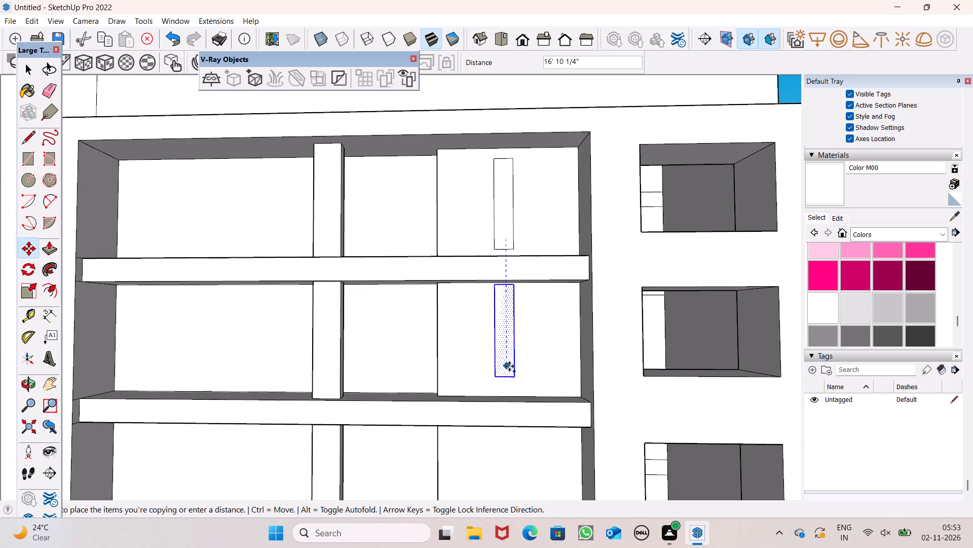
pyautogui.moveTo(509, 366); pyautogui.dragTo(510, 376)
# Copy the second bay's narrow rectangle about 18' straight down onto the back wall of the third bay.
pyautogui.scroll(-6, 516, 226)
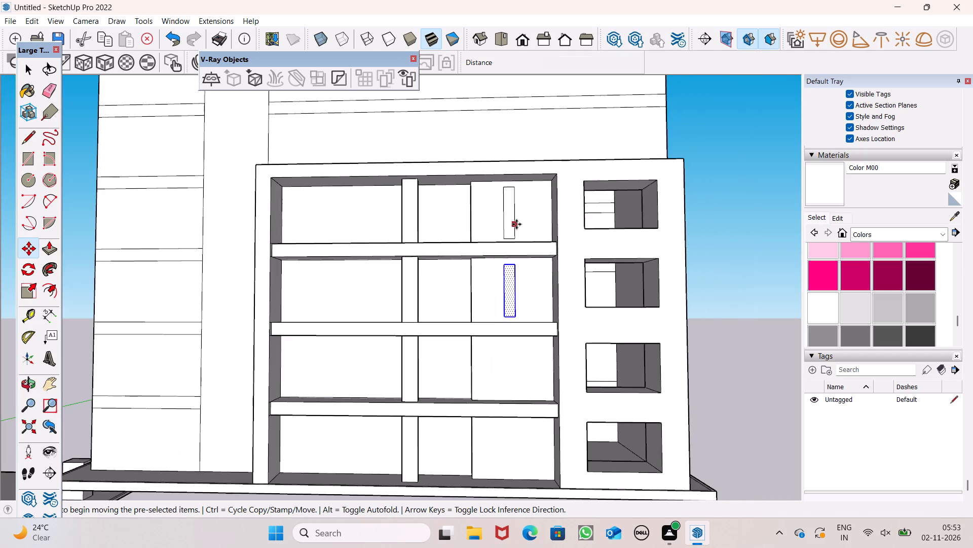
pyautogui.moveTo(520, 228); pyautogui.dragTo(531, 304, button='middle')
pyautogui.scroll(-1, 479, 384)
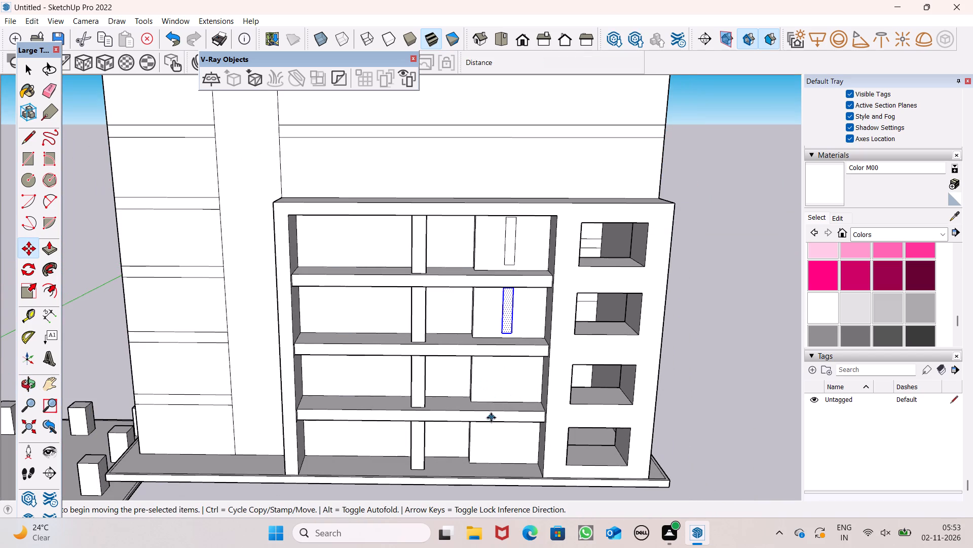
pyautogui.moveTo(510, 491); pyautogui.dragTo(528, 436, button='middle')
pyautogui.scroll(3, 515, 385)
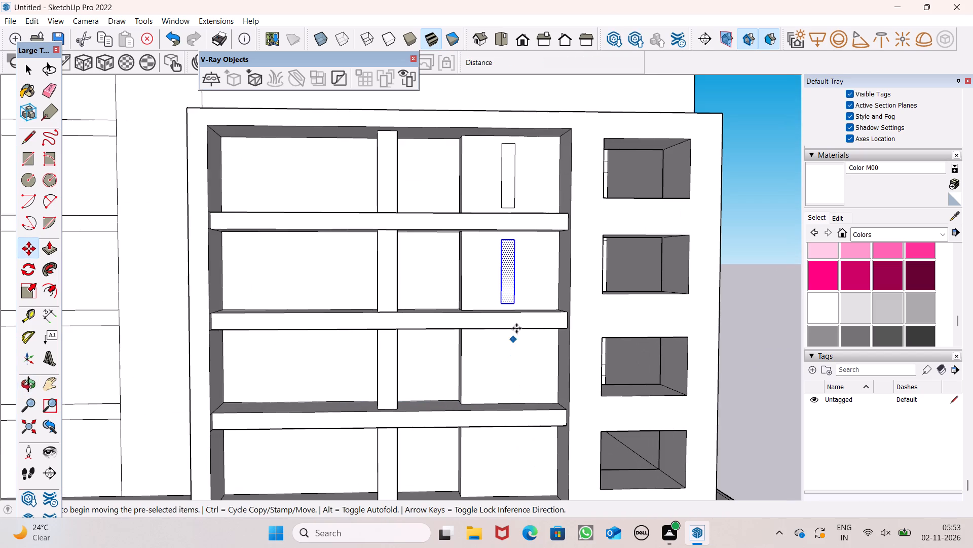
pyautogui.scroll(4, 558, 368)
pyautogui.moveTo(486, 259); pyautogui.dragTo(482, 401)
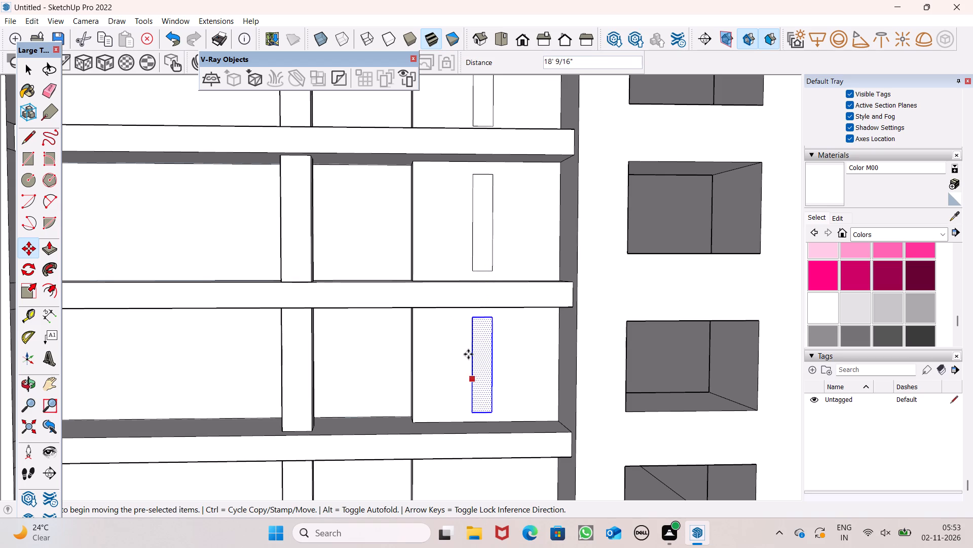
# Copy the third bay's narrow rectangle about 17' 5" straight down onto the lowest bay's back wall, and clear the selection.
pyautogui.scroll(-8, 451, 273)
pyautogui.scroll(8, 473, 444)
pyautogui.scroll(3, 469, 225)
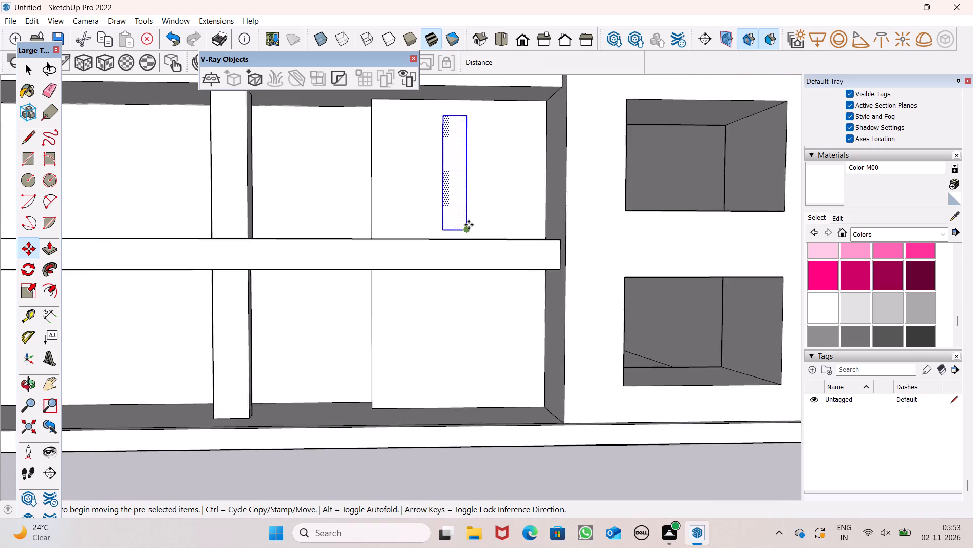
pyautogui.moveTo(458, 218); pyautogui.dragTo(458, 397)
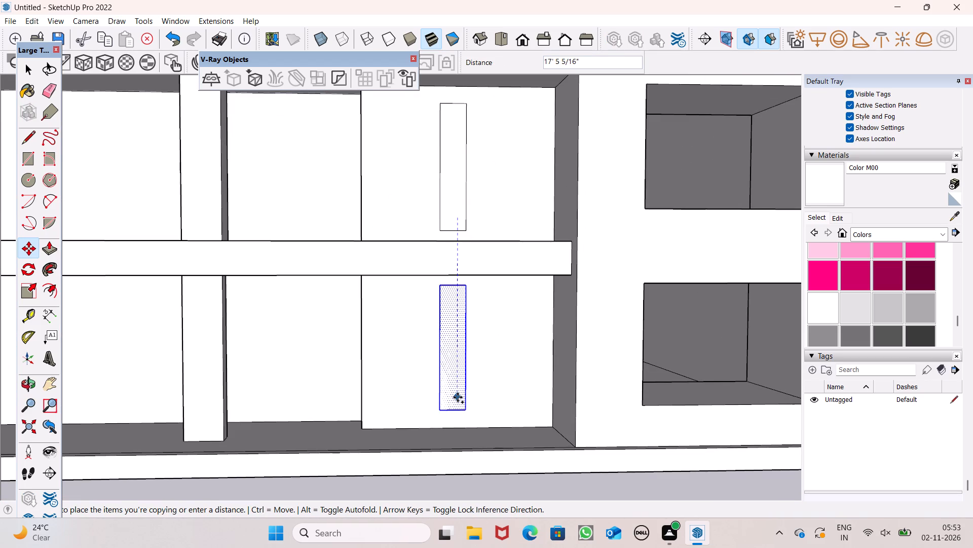
pyautogui.moveTo(458, 397); pyautogui.dragTo(458, 398)
pyautogui.scroll(-8, 437, 305)
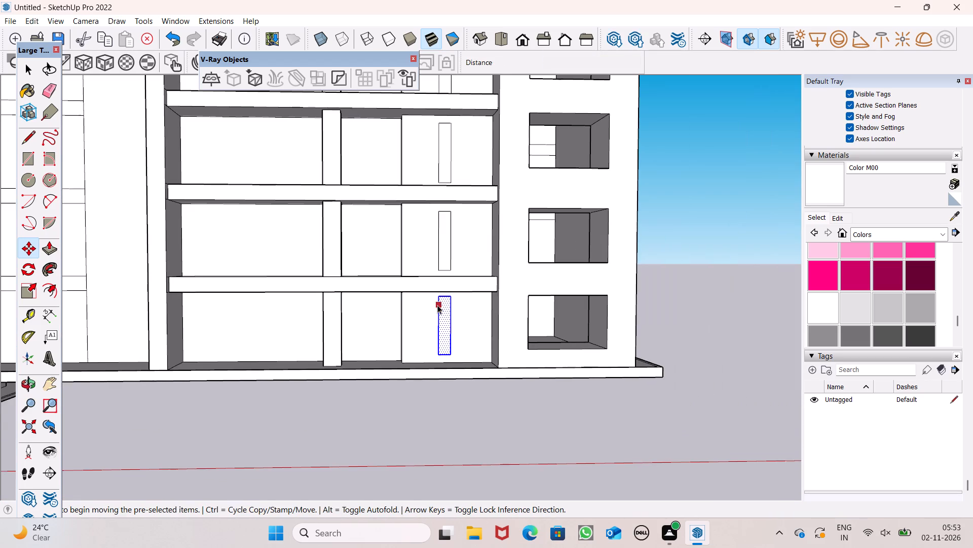
pyautogui.press('space')
pyautogui.click(555, 454)
pyautogui.scroll(-5, 488, 361)
pyautogui.moveTo(515, 399); pyautogui.dragTo(488, 470, button='middle')
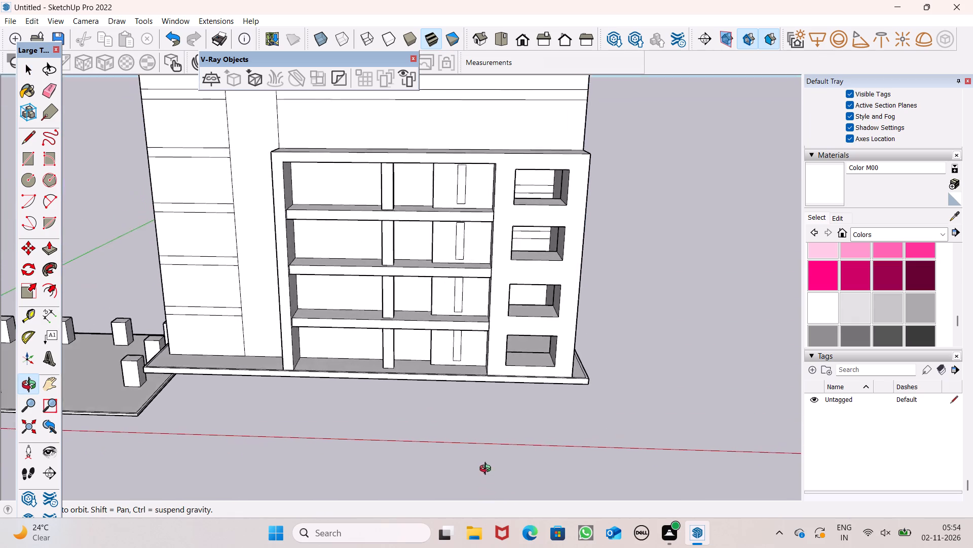
pyautogui.moveTo(488, 470); pyautogui.dragTo(541, 351, button='middle')
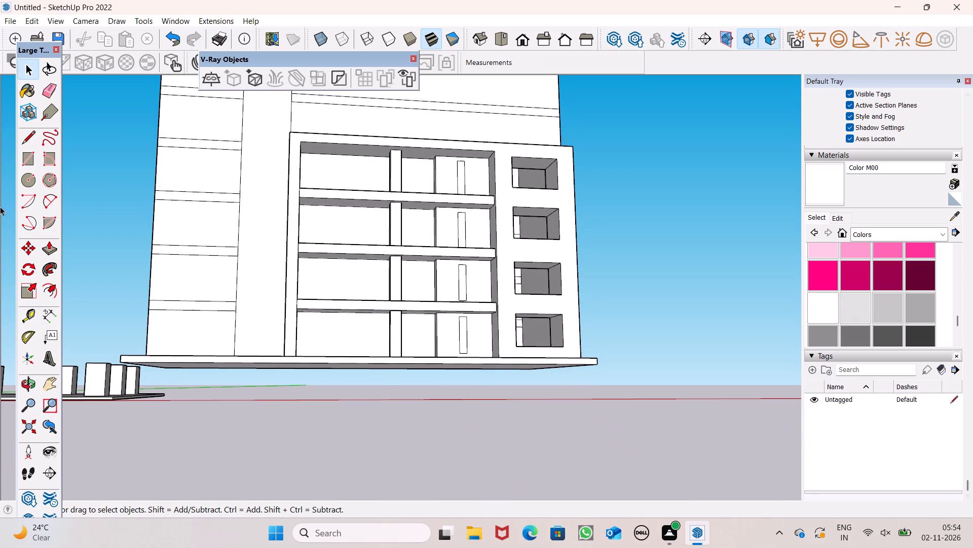
# Push the top bay's narrow rectangle inward about 4' to cut a vertical slot in the back wall.
pyautogui.click(44, 249)
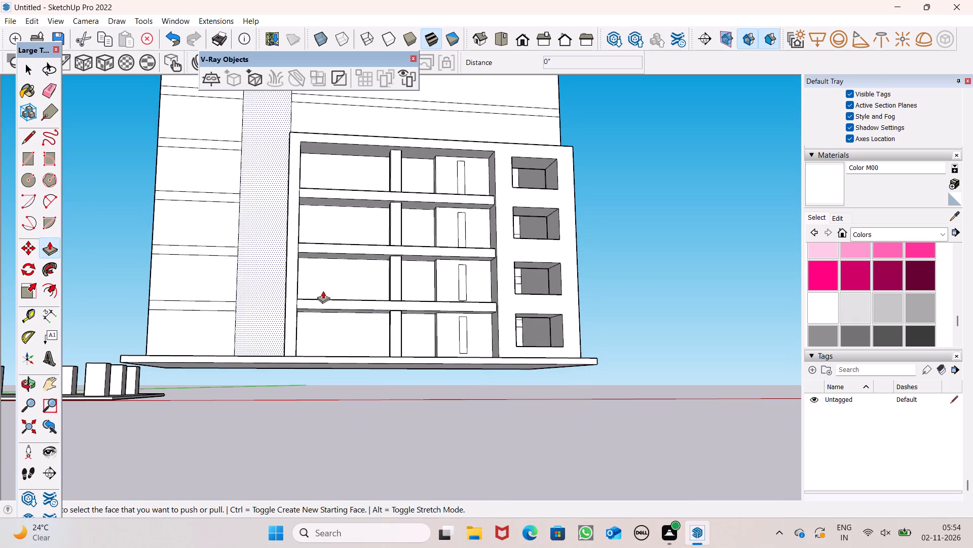
pyautogui.scroll(-5, 353, 295)
pyautogui.moveTo(474, 275); pyautogui.dragTo(446, 403, button='middle')
pyautogui.scroll(1, 350, 303)
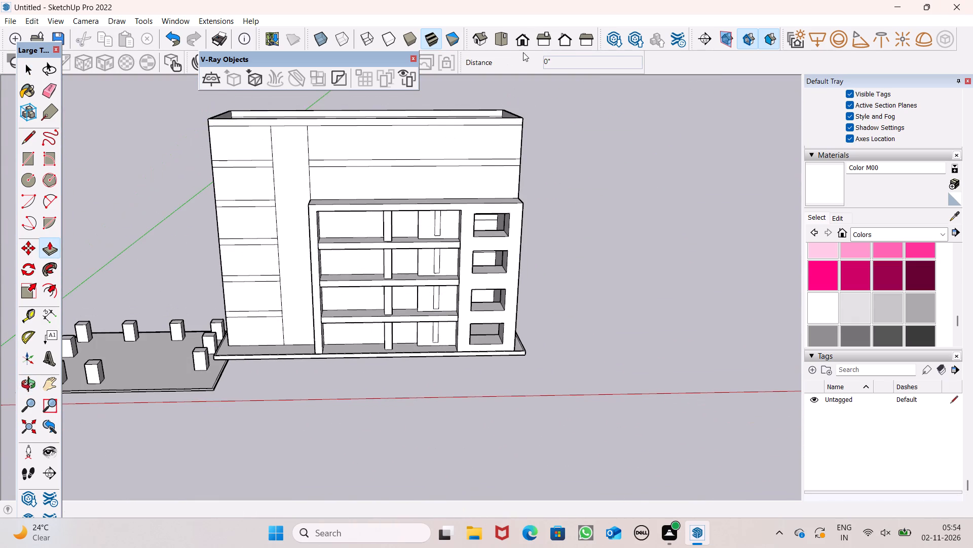
pyautogui.click(531, 30)
pyautogui.scroll(-2, 444, 201)
pyautogui.moveTo(558, 254); pyautogui.dragTo(553, 303, button='middle')
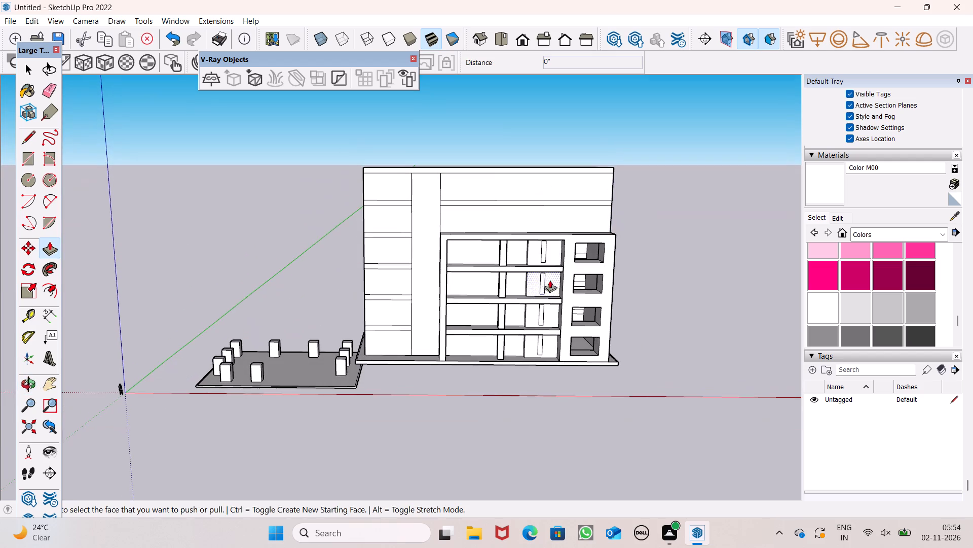
pyautogui.scroll(16, 557, 242)
pyautogui.scroll(3, 506, 307)
pyautogui.moveTo(506, 302); pyautogui.dragTo(509, 291, button='middle')
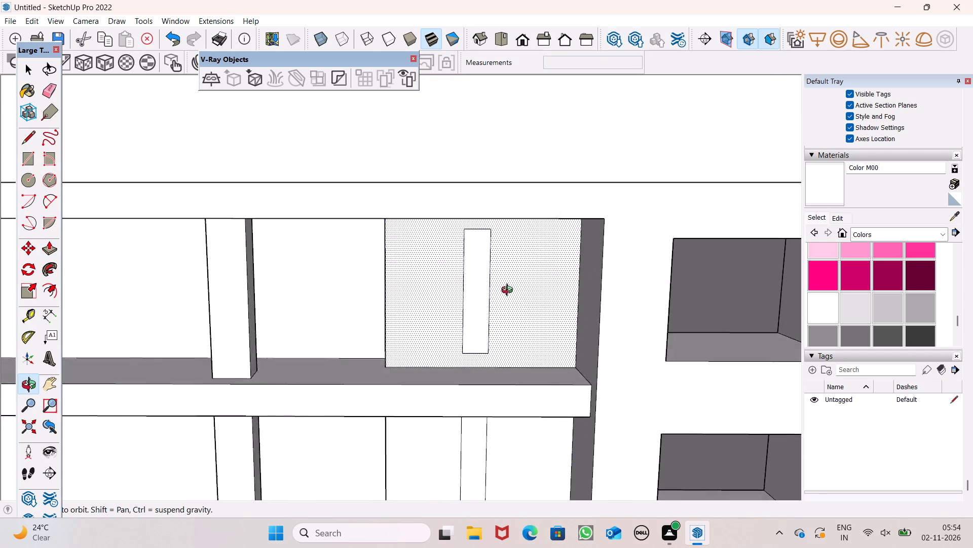
pyautogui.moveTo(509, 291); pyautogui.dragTo(510, 282, button='middle')
pyautogui.scroll(7, 509, 291)
pyautogui.moveTo(445, 383); pyautogui.dragTo(458, 335)
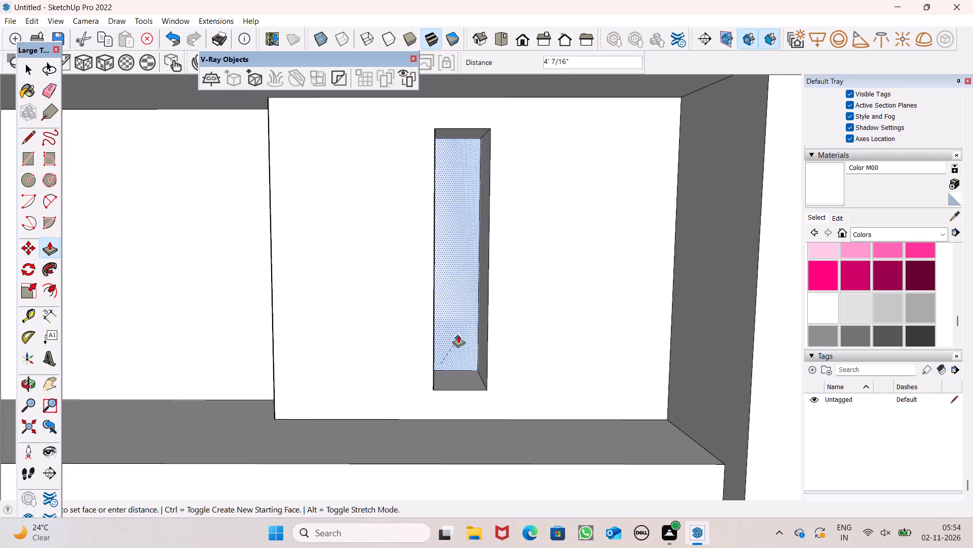
pyautogui.moveTo(458, 335); pyautogui.dragTo(459, 329)
# Push the second bay's narrow rectangle inward about 4' to cut a matching slot in its back wall.
pyautogui.scroll(-7, 443, 234)
pyautogui.moveTo(482, 330); pyautogui.dragTo(470, 403, button='middle')
pyautogui.scroll(1, 472, 402)
pyautogui.scroll(-7, 423, 302)
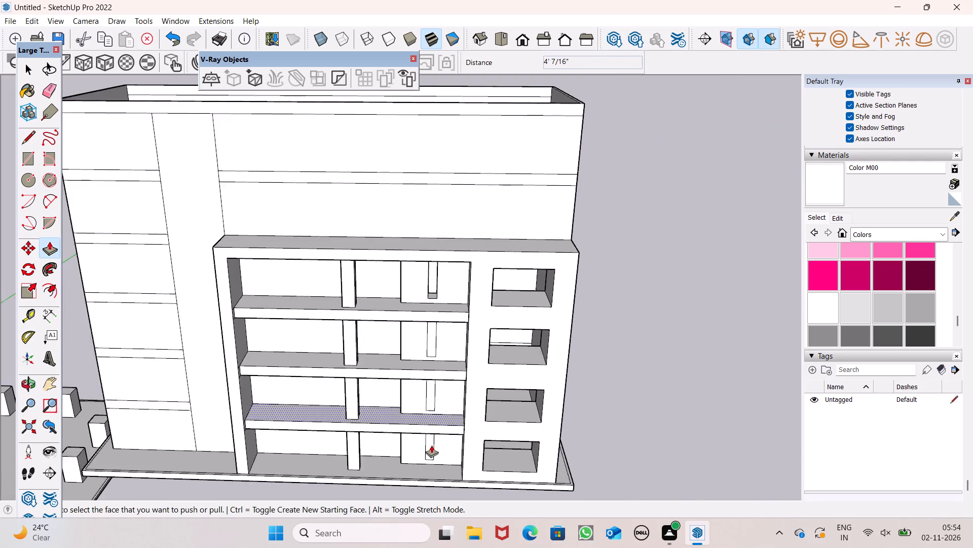
pyautogui.scroll(7, 430, 434)
pyautogui.scroll(8, 432, 387)
pyautogui.moveTo(432, 386); pyautogui.dragTo(333, 462, button='middle')
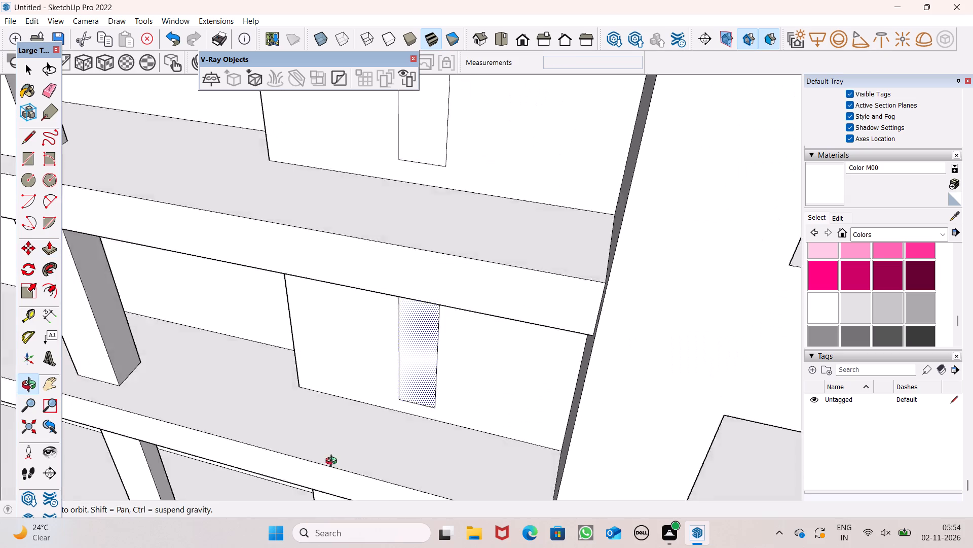
pyautogui.moveTo(333, 462); pyautogui.dragTo(397, 433, button='middle')
pyautogui.scroll(-10, 470, 342)
pyautogui.moveTo(500, 326); pyautogui.dragTo(495, 328, button='middle')
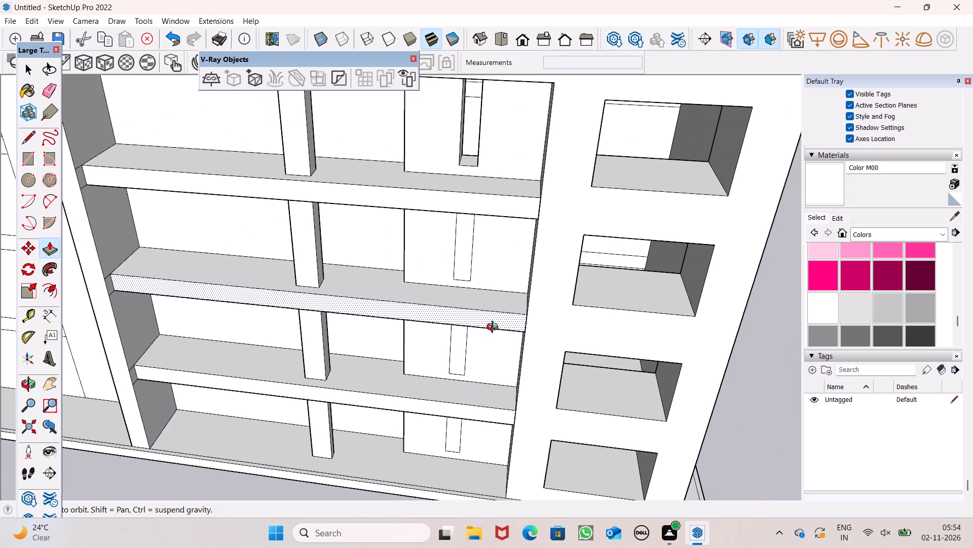
pyautogui.moveTo(495, 328); pyautogui.dragTo(515, 354, button='middle')
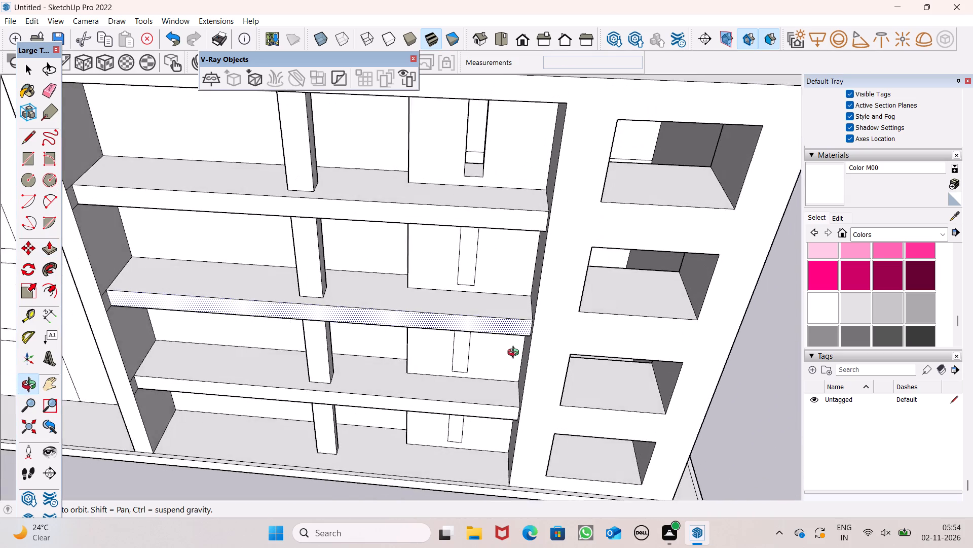
pyautogui.moveTo(515, 354); pyautogui.dragTo(545, 268, button='middle')
pyautogui.scroll(4, 475, 237)
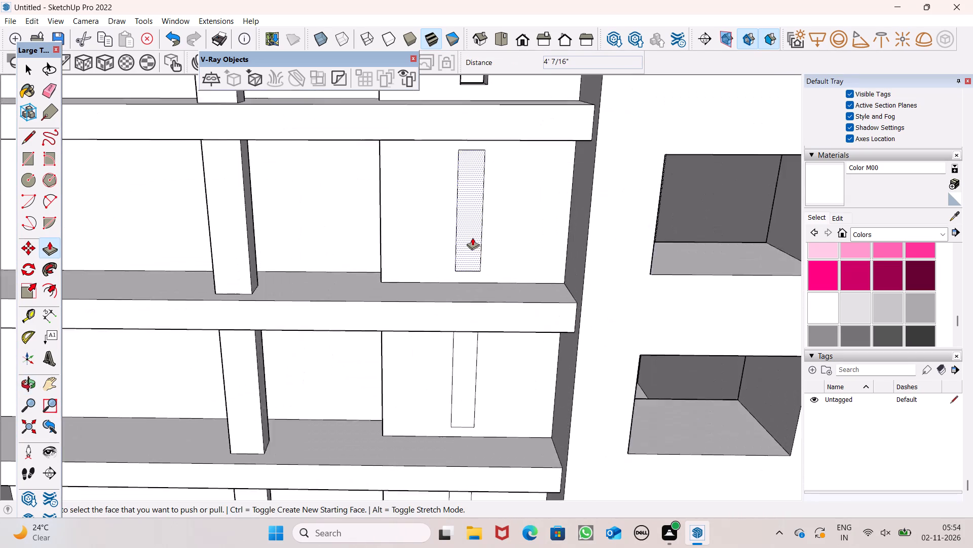
pyautogui.scroll(8, 472, 237)
pyautogui.moveTo(455, 285); pyautogui.dragTo(464, 246)
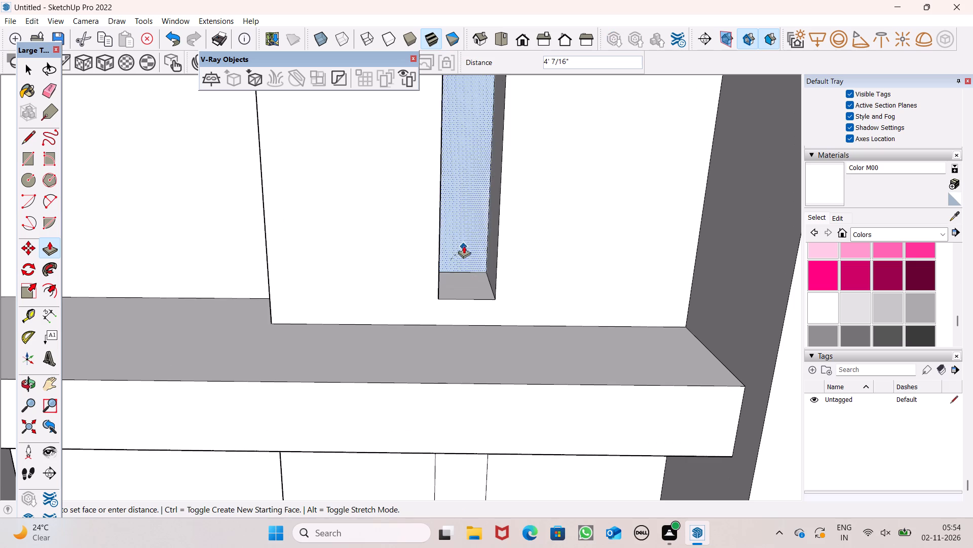
pyautogui.moveTo(464, 246); pyautogui.dragTo(464, 221)
# Push the third bay's narrow rectangle inward about 4' to cut its vertical slot.
pyautogui.scroll(-5, 448, 233)
pyautogui.moveTo(447, 399); pyautogui.dragTo(450, 316, button='middle')
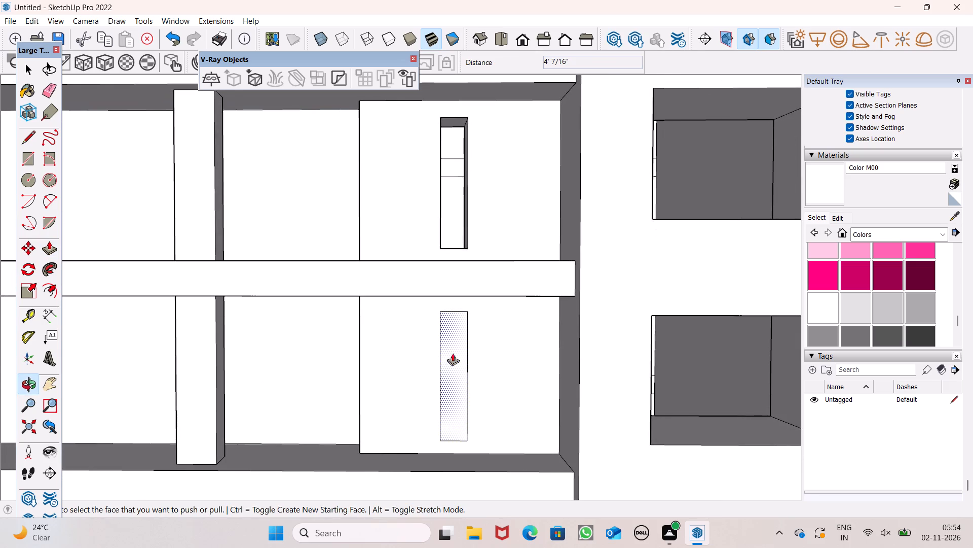
pyautogui.moveTo(451, 432); pyautogui.dragTo(456, 385)
# Push the lowest bay's narrow rectangle inward about 4' to cut the fourth slot in the back wall.
pyautogui.scroll(-7, 444, 301)
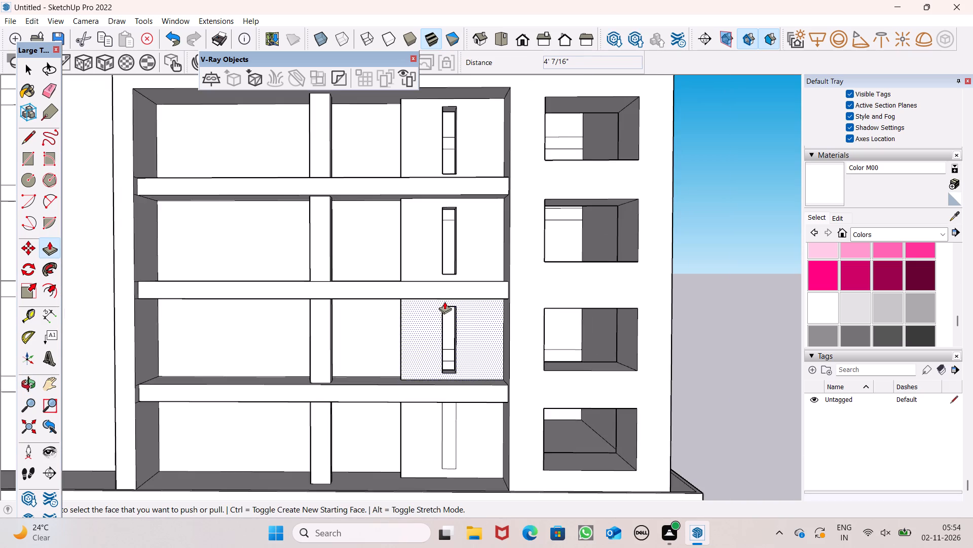
pyautogui.scroll(-6, 444, 301)
pyautogui.moveTo(467, 339); pyautogui.dragTo(467, 465, button='middle')
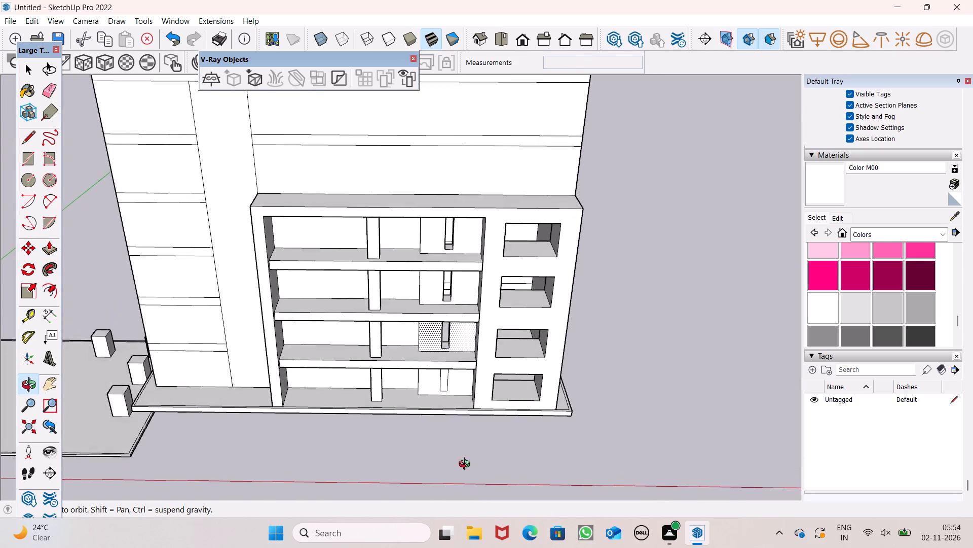
pyautogui.moveTo(467, 465); pyautogui.dragTo(468, 435, button='middle')
pyautogui.scroll(16, 456, 390)
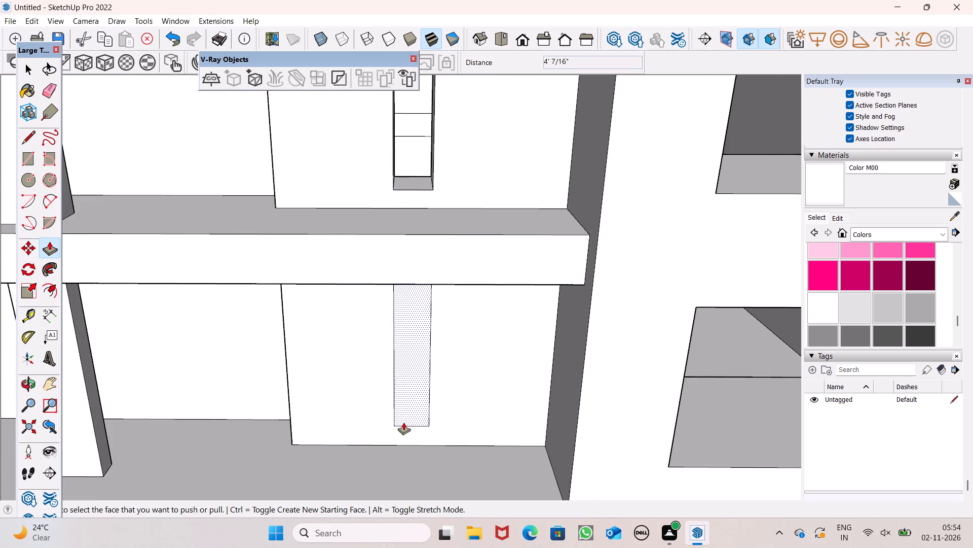
pyautogui.moveTo(399, 416); pyautogui.dragTo(421, 367)
# Examine the whole building front with its column of narrow slots and side panel openings.
pyautogui.scroll(-7, 459, 372)
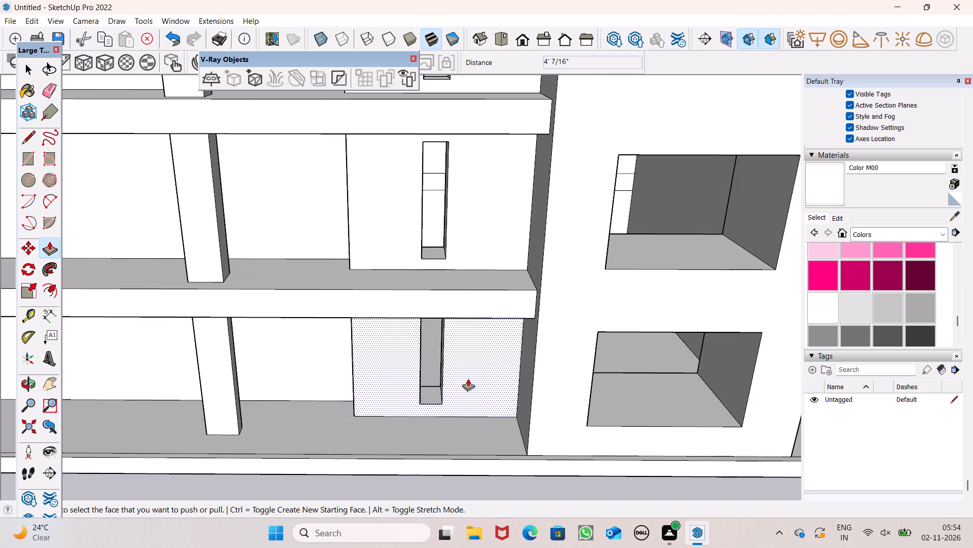
pyautogui.scroll(-5, 470, 373)
pyautogui.moveTo(523, 418); pyautogui.dragTo(554, 354, button='middle')
pyautogui.scroll(-7, 417, 371)
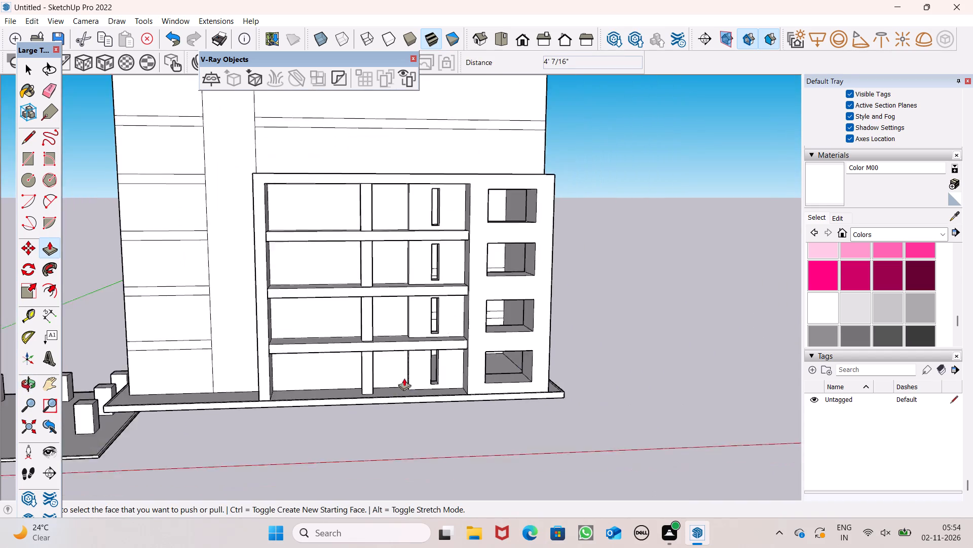
pyautogui.moveTo(463, 400); pyautogui.dragTo(412, 421, button='middle')
pyautogui.scroll(-8, 611, 346)
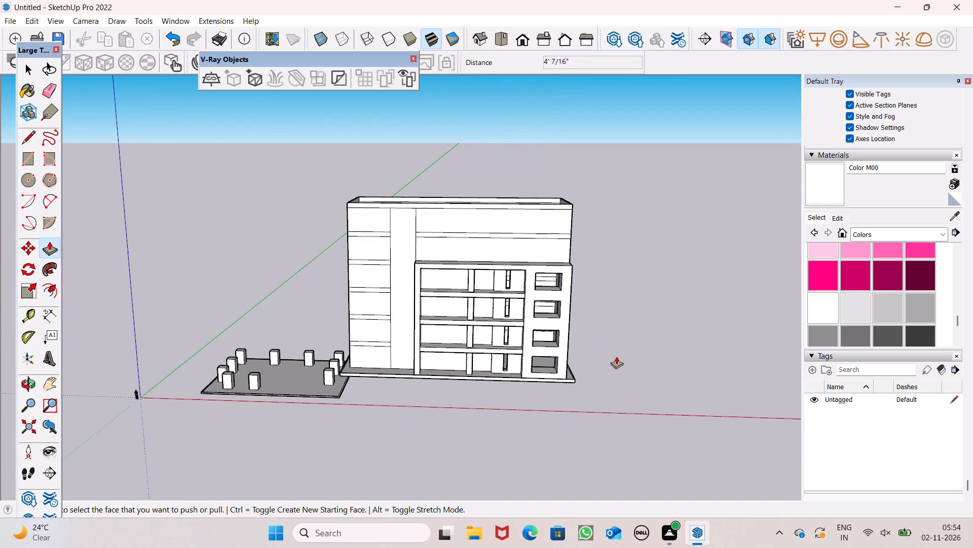
pyautogui.scroll(7, 467, 276)
pyautogui.moveTo(493, 311); pyautogui.dragTo(495, 278, button='middle')
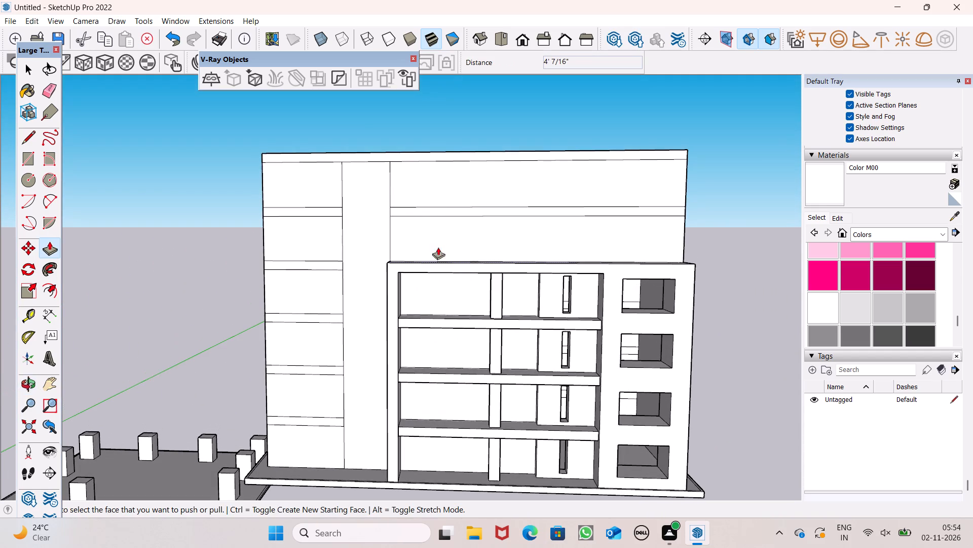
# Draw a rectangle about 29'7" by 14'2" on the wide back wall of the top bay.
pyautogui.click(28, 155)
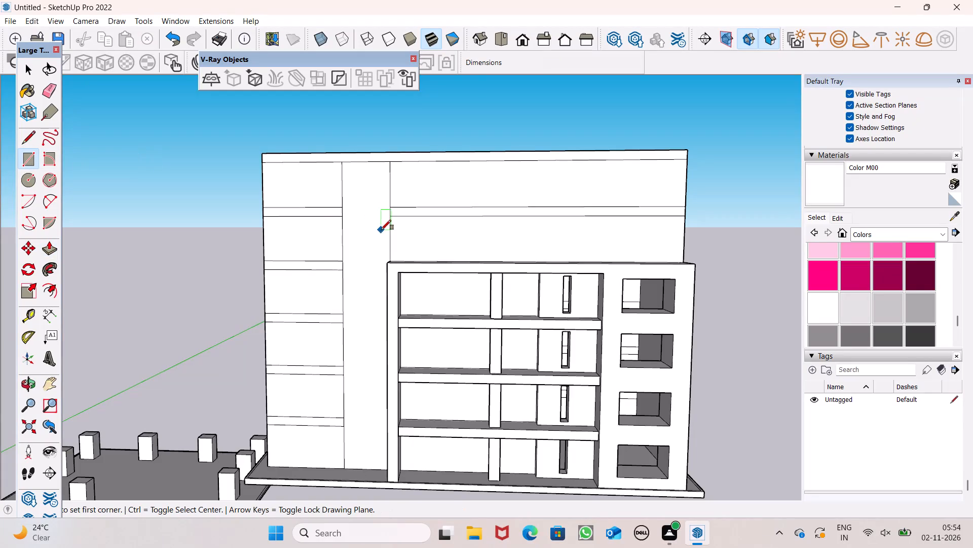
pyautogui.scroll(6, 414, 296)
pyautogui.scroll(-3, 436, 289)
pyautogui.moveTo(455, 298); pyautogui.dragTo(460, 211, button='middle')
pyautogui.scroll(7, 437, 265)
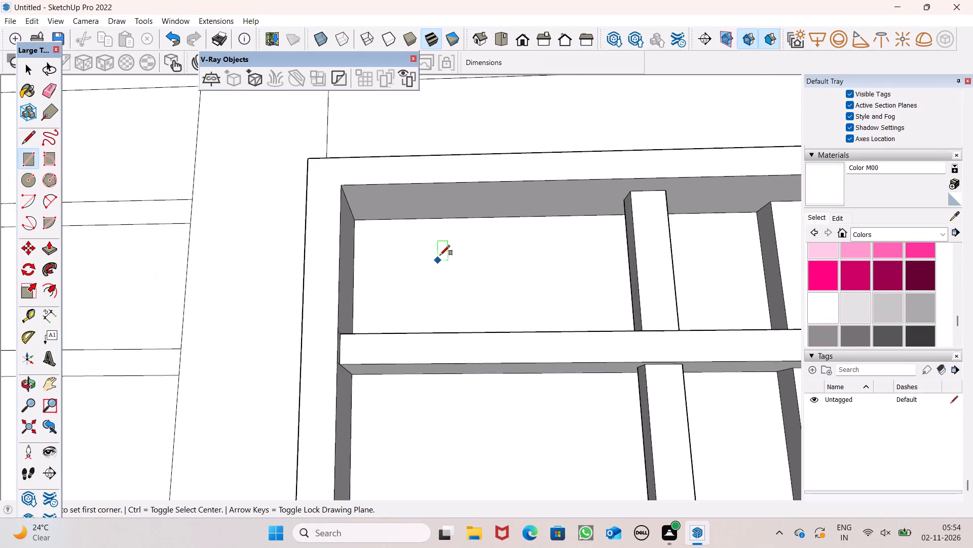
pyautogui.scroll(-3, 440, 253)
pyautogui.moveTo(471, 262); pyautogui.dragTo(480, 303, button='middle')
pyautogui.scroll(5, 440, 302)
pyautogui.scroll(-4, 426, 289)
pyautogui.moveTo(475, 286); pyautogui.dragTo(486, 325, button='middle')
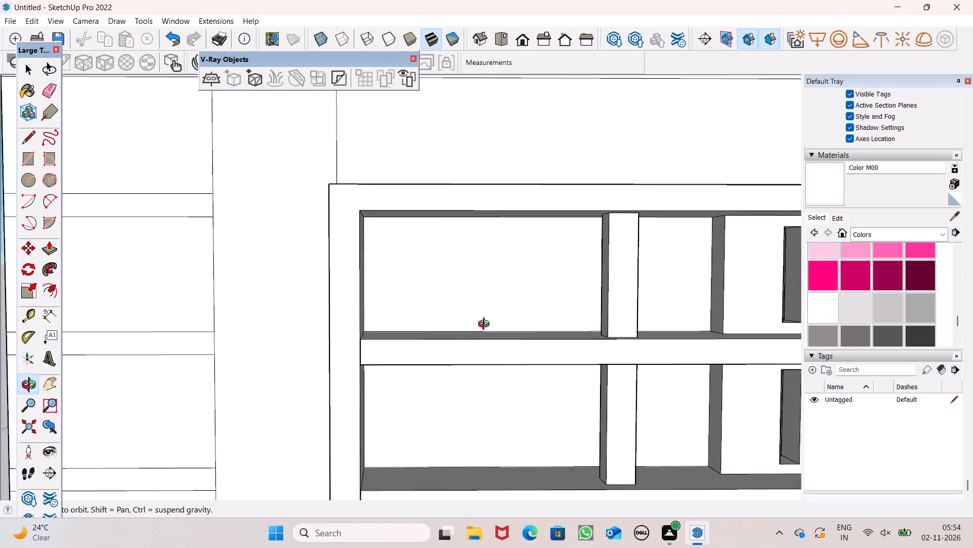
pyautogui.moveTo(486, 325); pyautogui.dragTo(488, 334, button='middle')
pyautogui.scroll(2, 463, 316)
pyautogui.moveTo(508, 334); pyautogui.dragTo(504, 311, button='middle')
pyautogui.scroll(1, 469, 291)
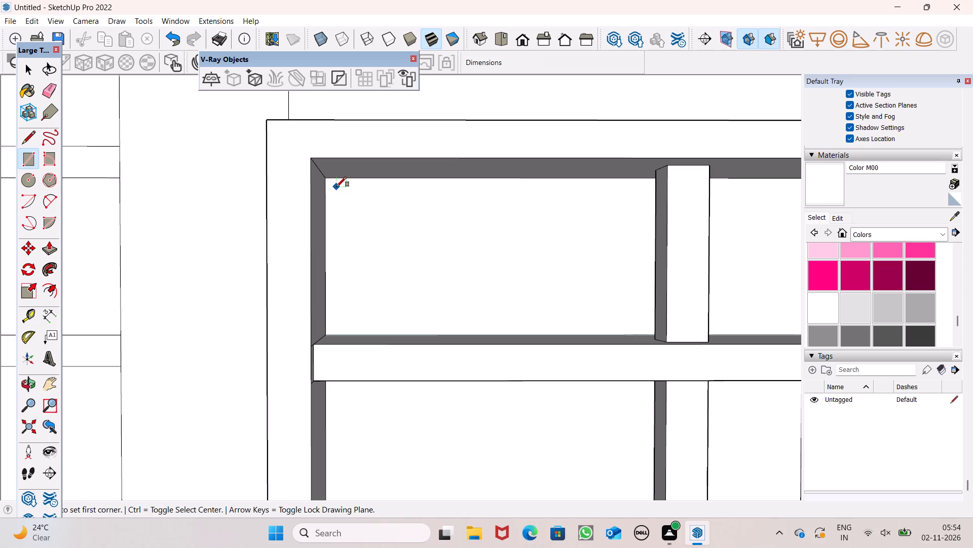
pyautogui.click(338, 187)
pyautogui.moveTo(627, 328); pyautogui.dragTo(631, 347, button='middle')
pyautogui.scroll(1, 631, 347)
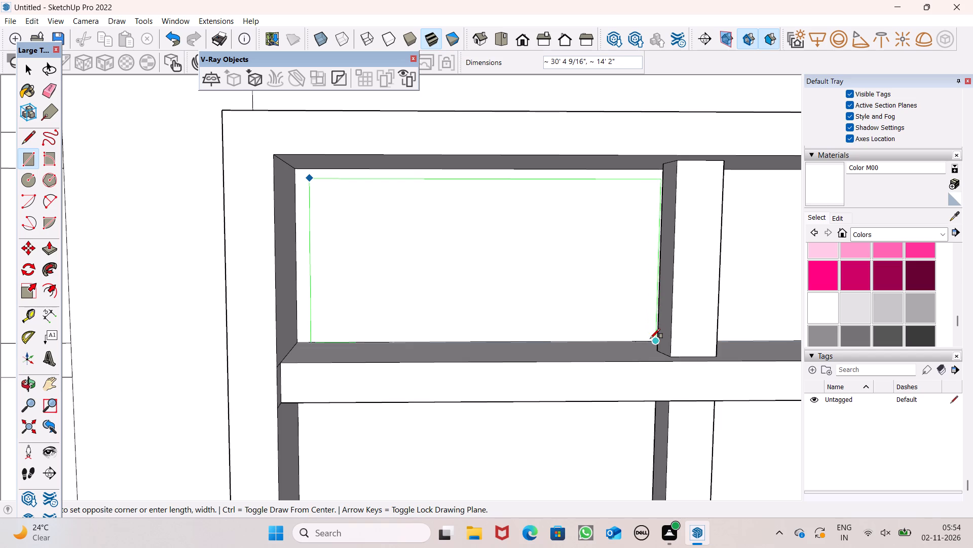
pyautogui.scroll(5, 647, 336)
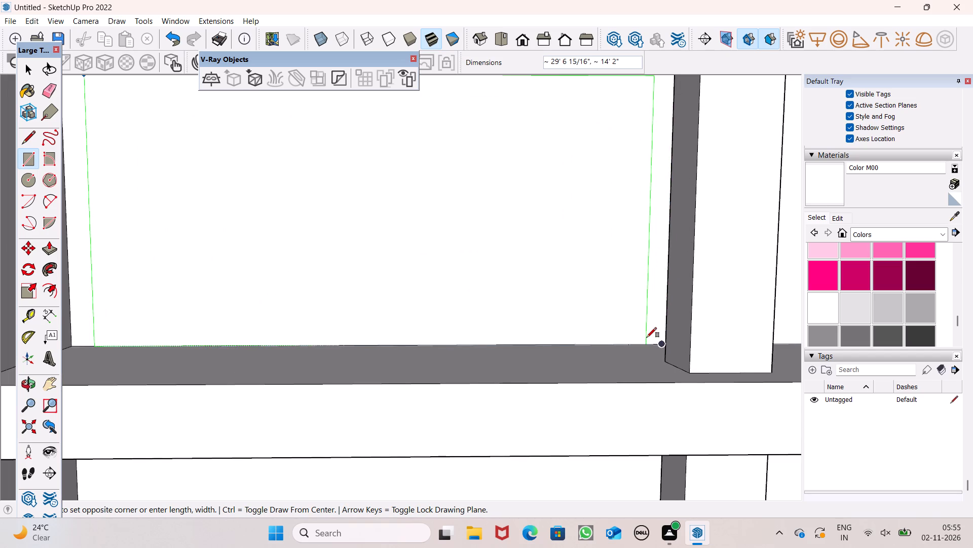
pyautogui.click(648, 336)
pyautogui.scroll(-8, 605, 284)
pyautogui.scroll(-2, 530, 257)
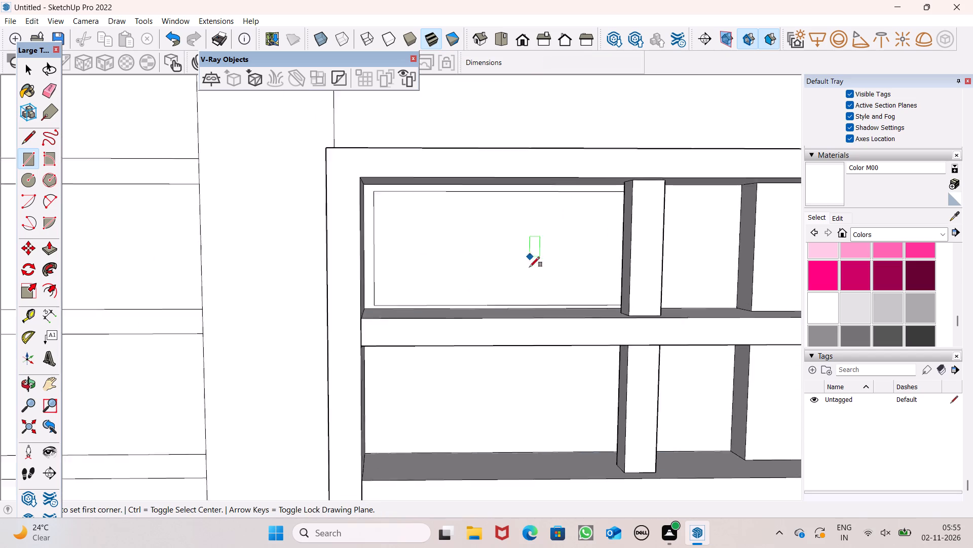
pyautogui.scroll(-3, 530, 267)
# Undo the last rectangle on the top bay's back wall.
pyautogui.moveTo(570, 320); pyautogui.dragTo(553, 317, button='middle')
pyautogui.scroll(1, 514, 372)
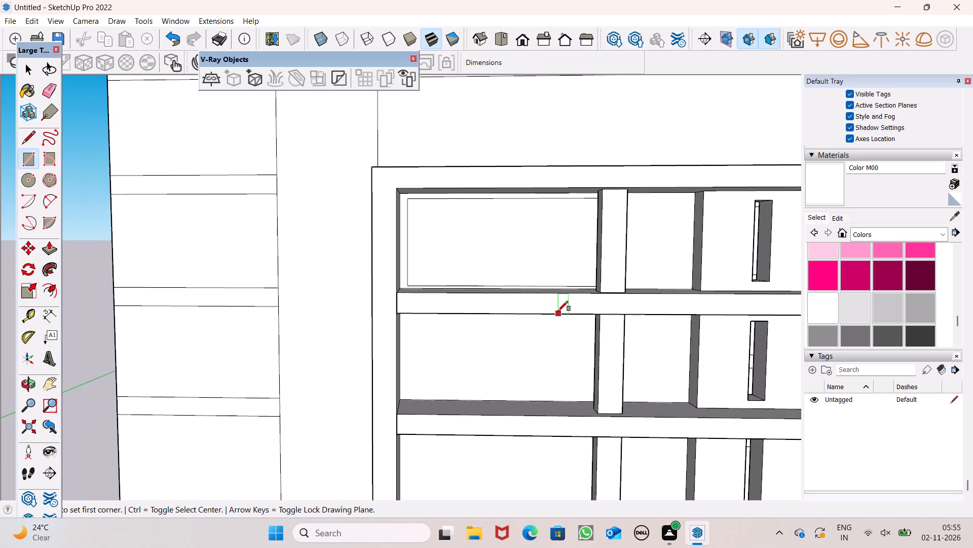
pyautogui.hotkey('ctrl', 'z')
# Draw a rectangle about 29' by 13'4" inset from the edges of the top bay's wide back wall.
pyautogui.scroll(3, 470, 214)
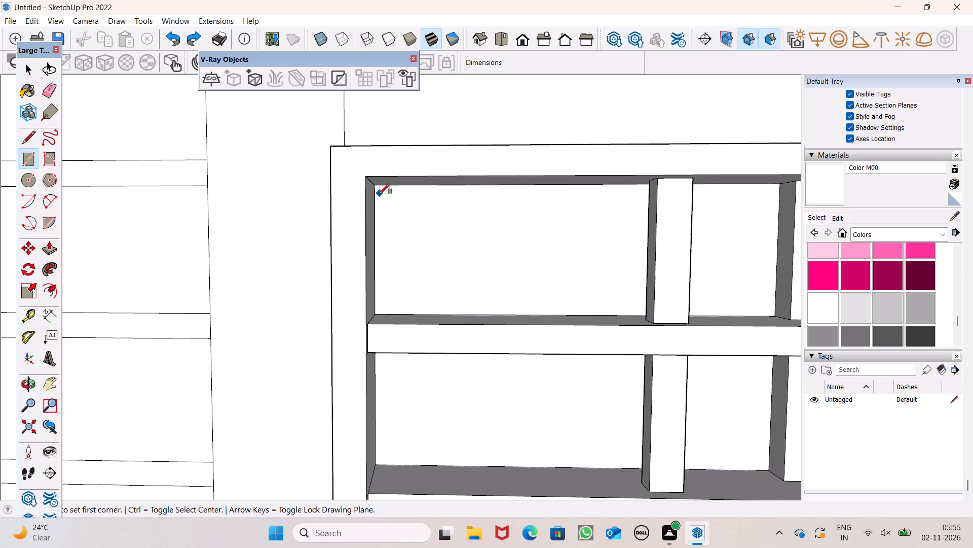
pyautogui.click(381, 194)
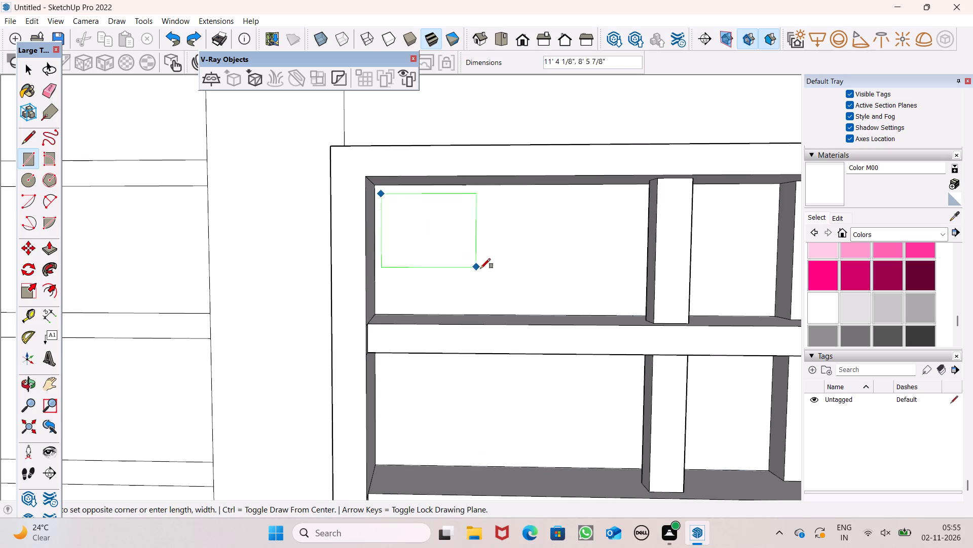
pyautogui.scroll(3, 627, 301)
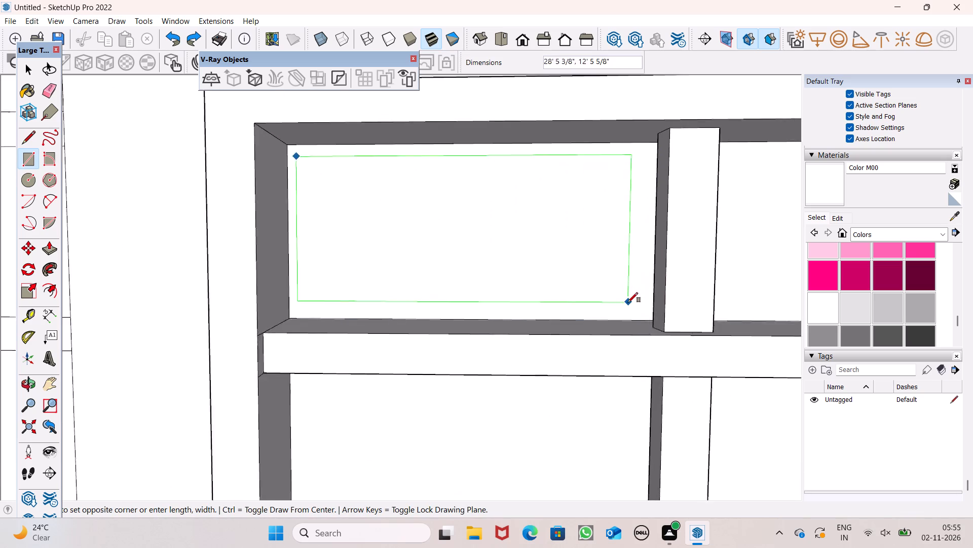
pyautogui.scroll(3, 628, 302)
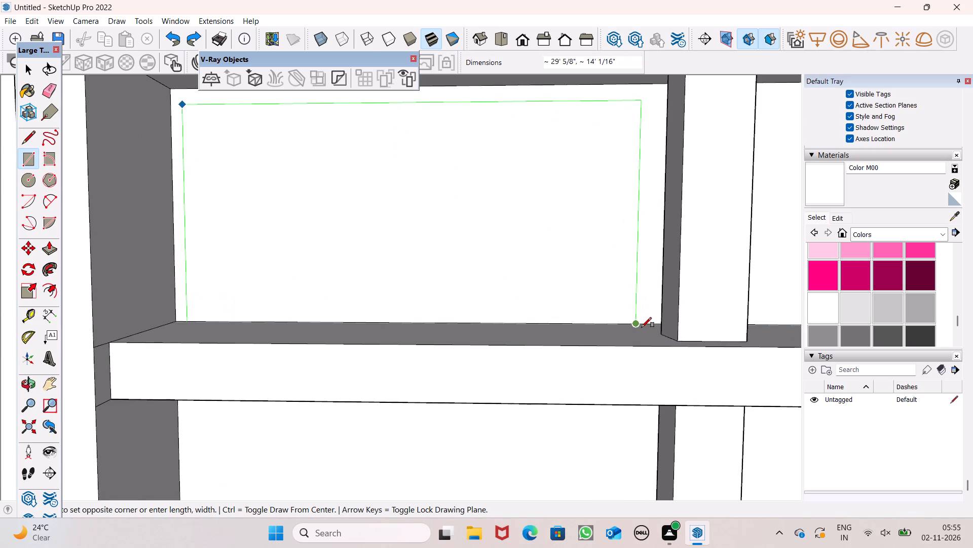
pyautogui.scroll(2, 642, 317)
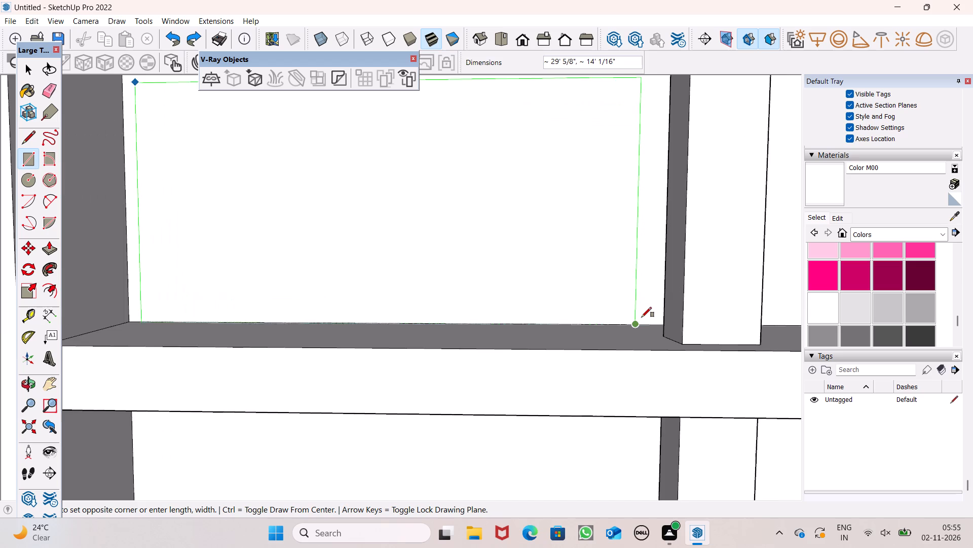
pyautogui.scroll(4, 642, 317)
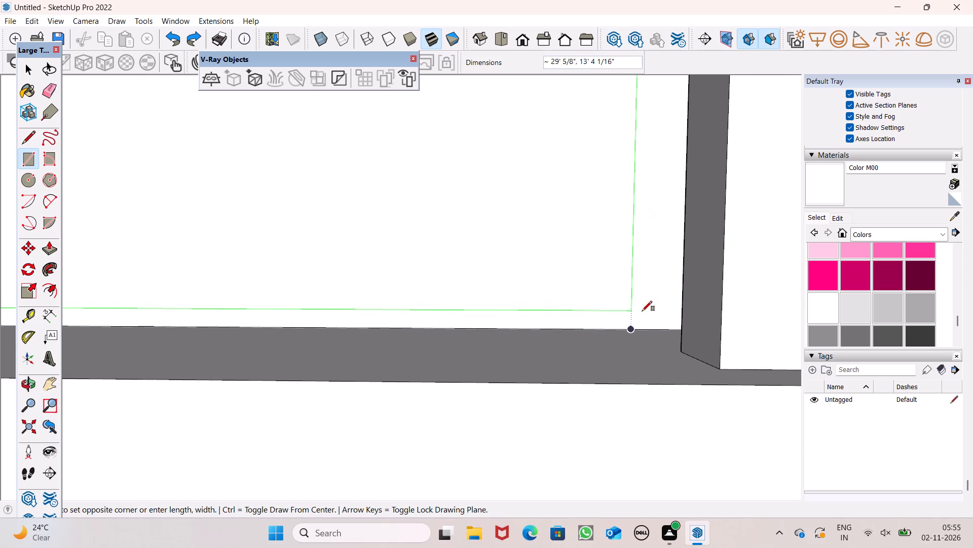
pyautogui.click(643, 311)
pyautogui.scroll(-8, 596, 221)
pyautogui.scroll(-6, 542, 232)
pyautogui.scroll(-2, 492, 259)
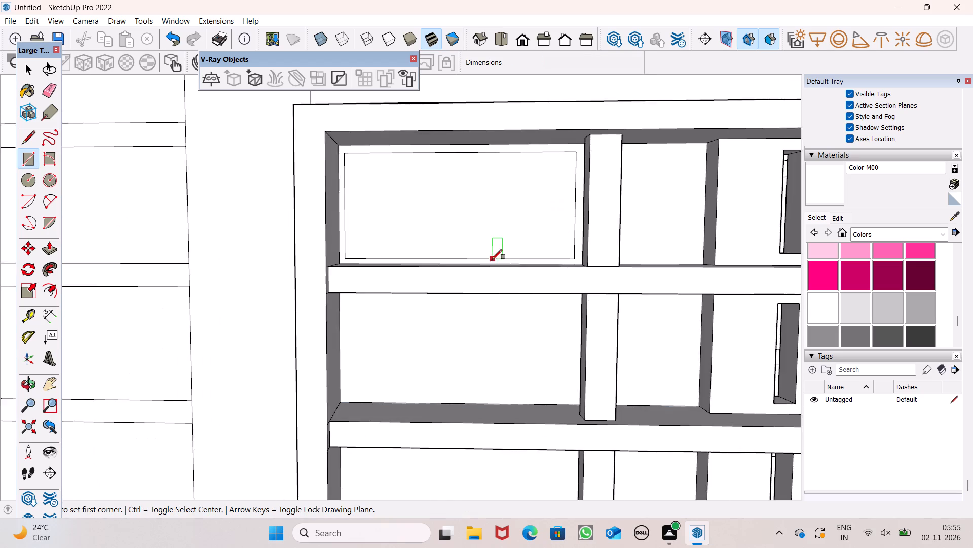
pyautogui.scroll(-2, 492, 259)
# Copy the top bay's wide rectangle straight down about 18'2" onto the second bay's back wall.
pyautogui.moveTo(494, 263); pyautogui.dragTo(489, 314, button='middle')
pyautogui.moveTo(484, 418); pyautogui.dragTo(485, 420, button='middle')
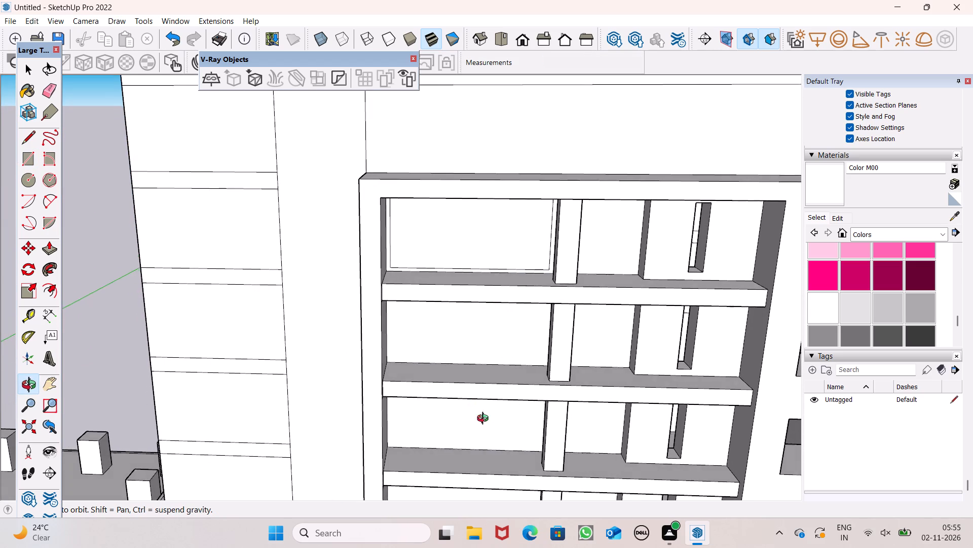
pyautogui.moveTo(485, 420); pyautogui.dragTo(459, 383, button='middle')
pyautogui.moveTo(476, 366); pyautogui.dragTo(463, 381)
pyautogui.press('space')
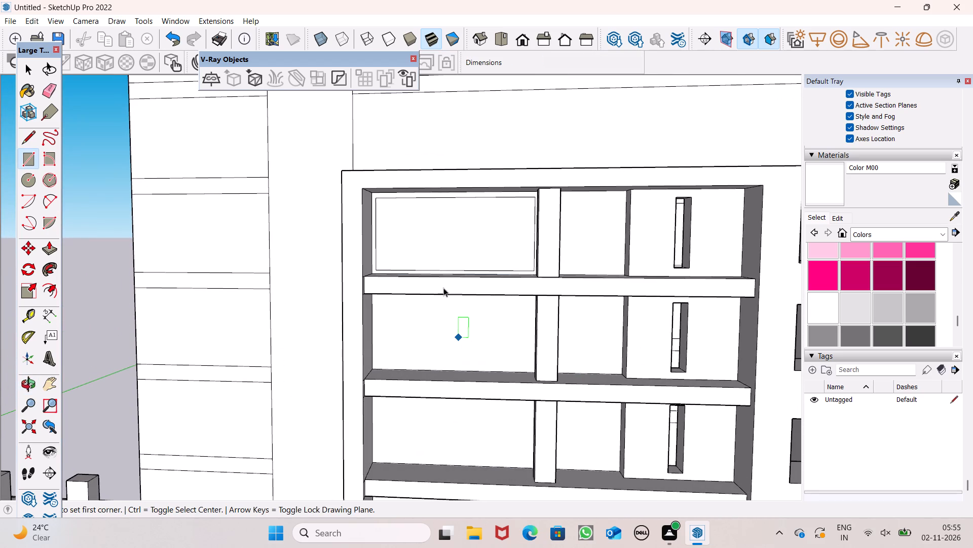
pyautogui.doubleClick(442, 249)
pyautogui.scroll(-4, 441, 248)
pyautogui.moveTo(420, 435); pyautogui.dragTo(444, 448, button='middle')
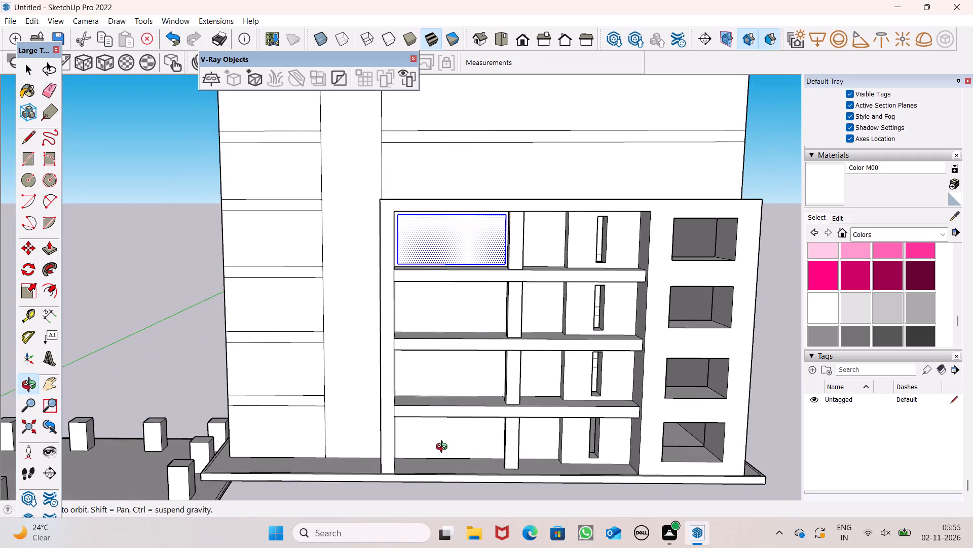
pyautogui.moveTo(444, 448); pyautogui.dragTo(442, 448, button='middle')
pyautogui.press('m')
pyautogui.press('Return')
pyautogui.scroll(2, 441, 388)
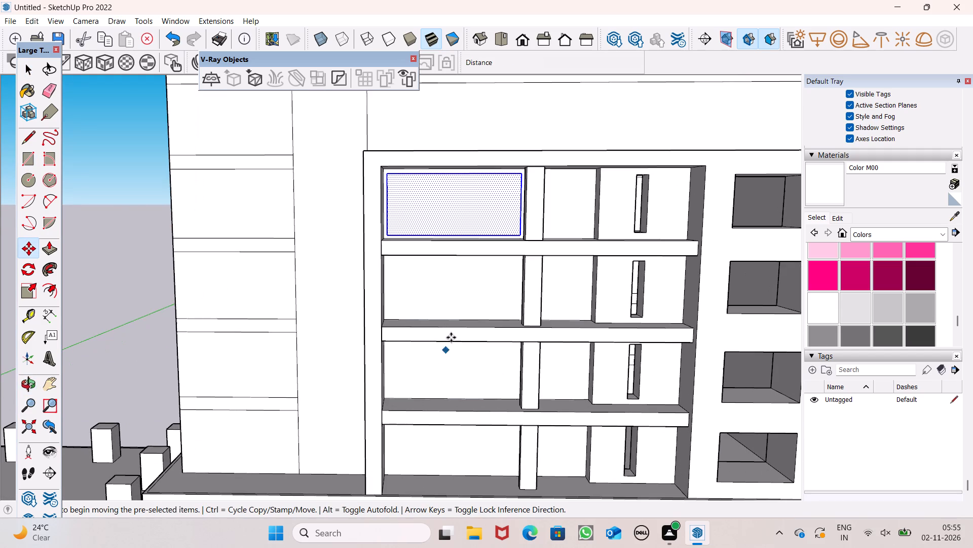
pyautogui.scroll(2, 449, 197)
pyautogui.moveTo(453, 207); pyautogui.dragTo(460, 311)
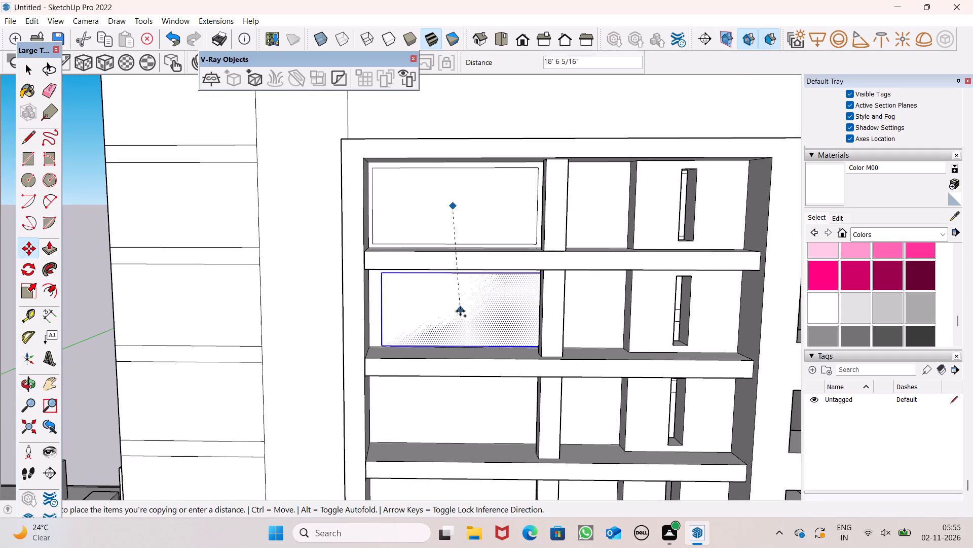
pyautogui.moveTo(460, 311); pyautogui.dragTo(454, 309)
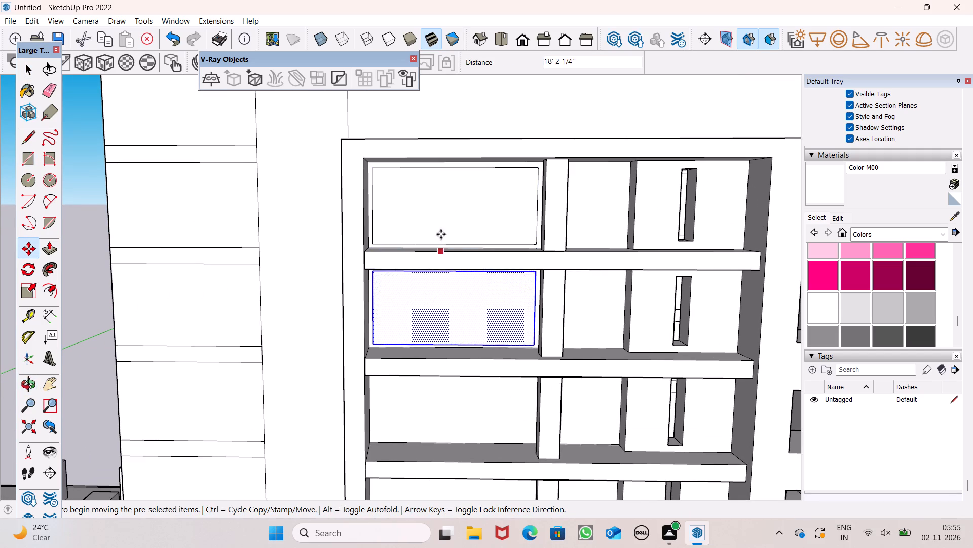
# Copy the second bay's wide rectangle straight down about 18'1" onto the third bay's back wall.
pyautogui.scroll(-6, 440, 217)
pyautogui.scroll(6, 432, 409)
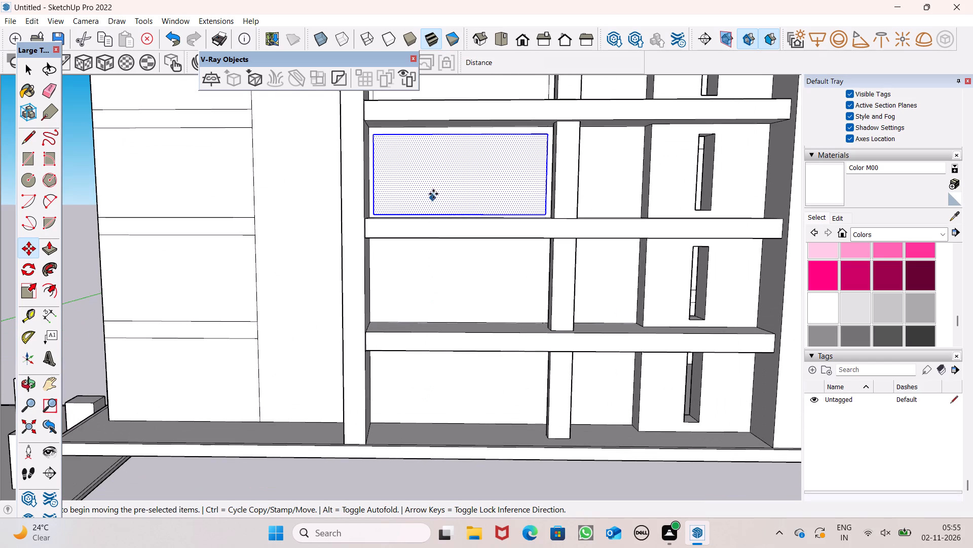
pyautogui.keyDown('ctrl'); pyautogui.moveTo(434, 190); pyautogui.dragTo(438, 273); pyautogui.keyUp('ctrl')
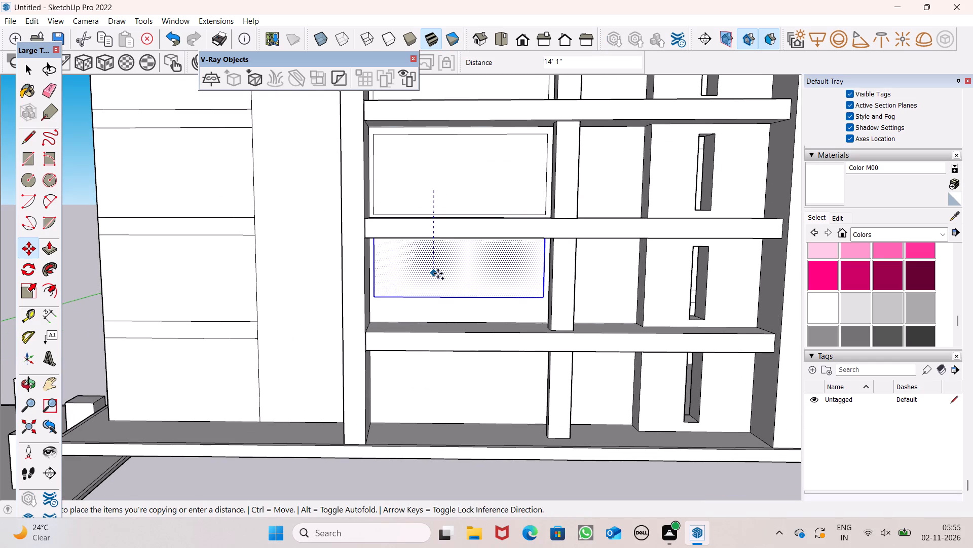
pyautogui.keyDown('ctrl'); pyautogui.moveTo(438, 273); pyautogui.dragTo(438, 295); pyautogui.keyUp('ctrl')
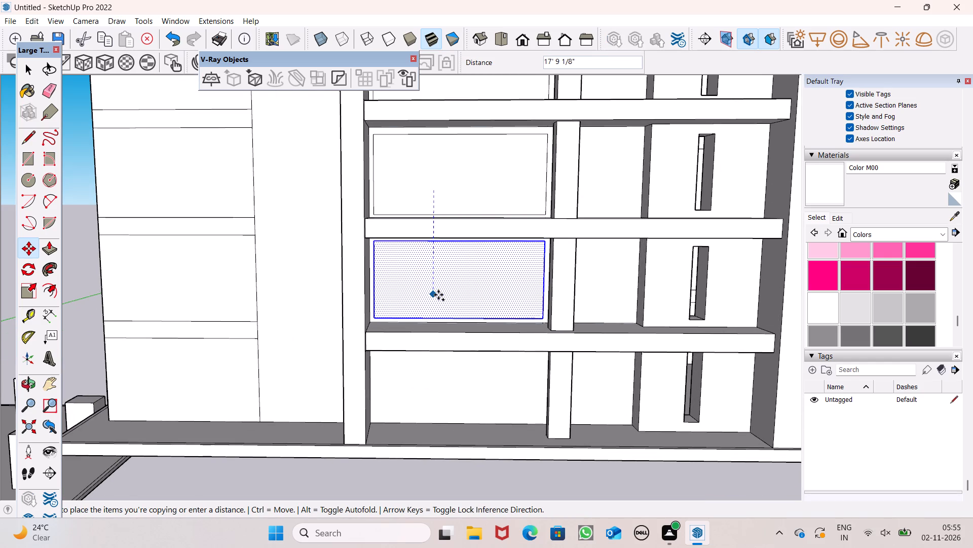
pyautogui.keyDown('ctrl'); pyautogui.moveTo(438, 295); pyautogui.dragTo(438, 297); pyautogui.keyUp('ctrl')
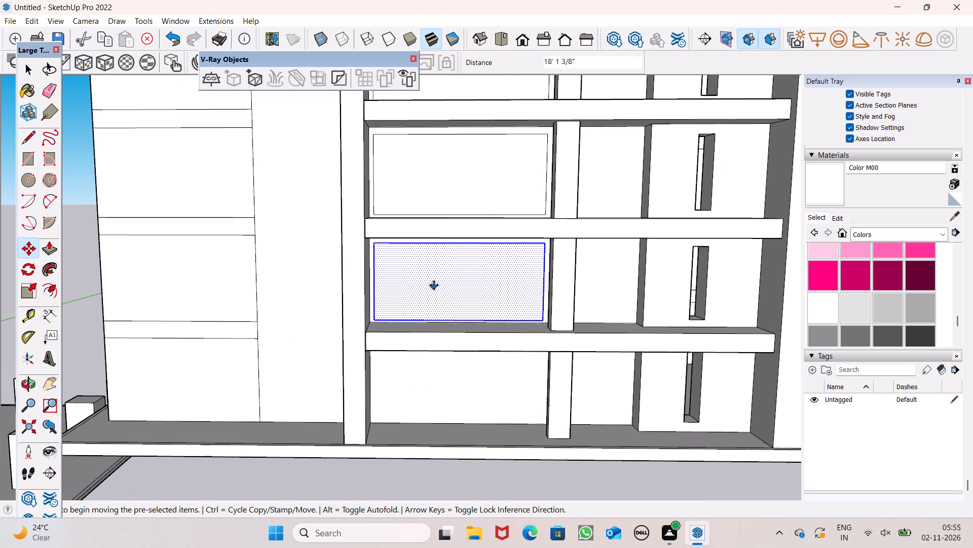
# Copy the third bay's wide rectangle down about 18' onto the lowest bay's back wall.
pyautogui.scroll(-6, 444, 225)
pyautogui.scroll(5, 460, 435)
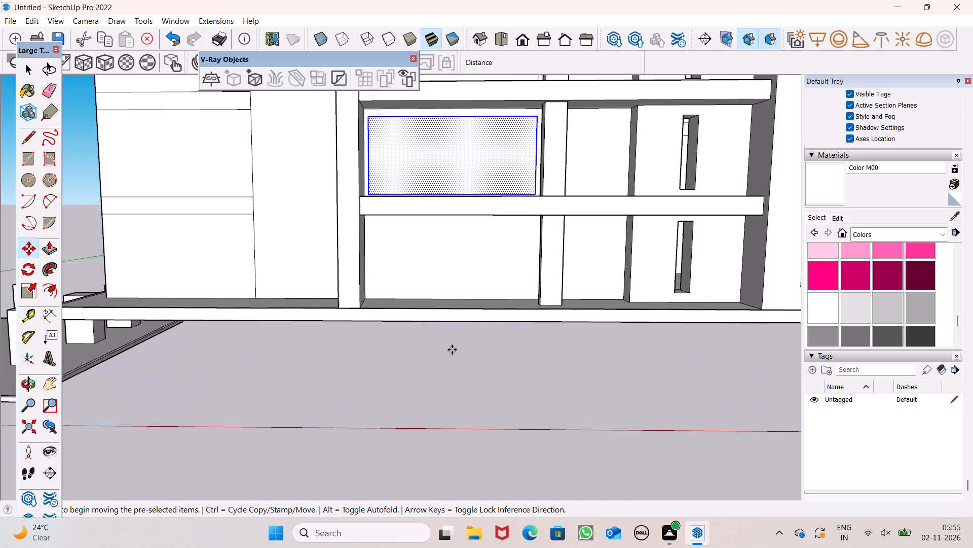
pyautogui.scroll(1, 452, 350)
pyautogui.keyDown('ctrl'); pyautogui.moveTo(433, 166); pyautogui.dragTo(437, 263); pyautogui.keyUp('ctrl')
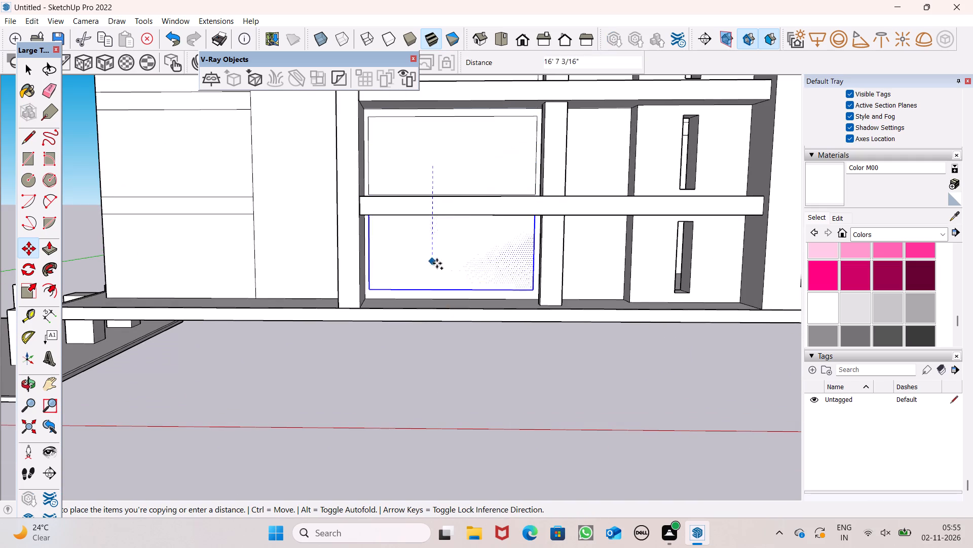
pyautogui.keyDown('ctrl'); pyautogui.moveTo(437, 263); pyautogui.dragTo(439, 269); pyautogui.keyUp('ctrl')
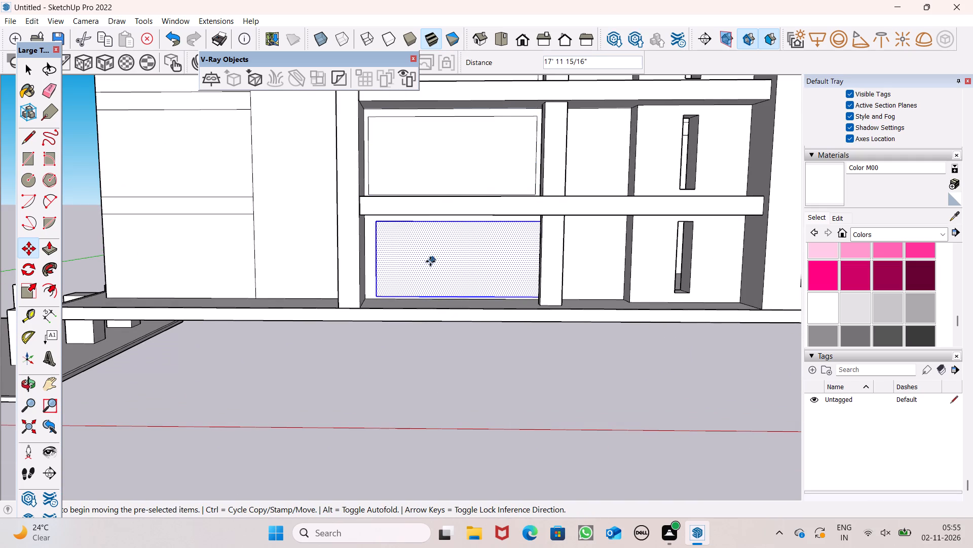
# Shift the lowest bay's rectangle slightly so it sits within its back wall, and clear the selection.
pyautogui.scroll(1, 428, 274)
pyautogui.click(429, 267)
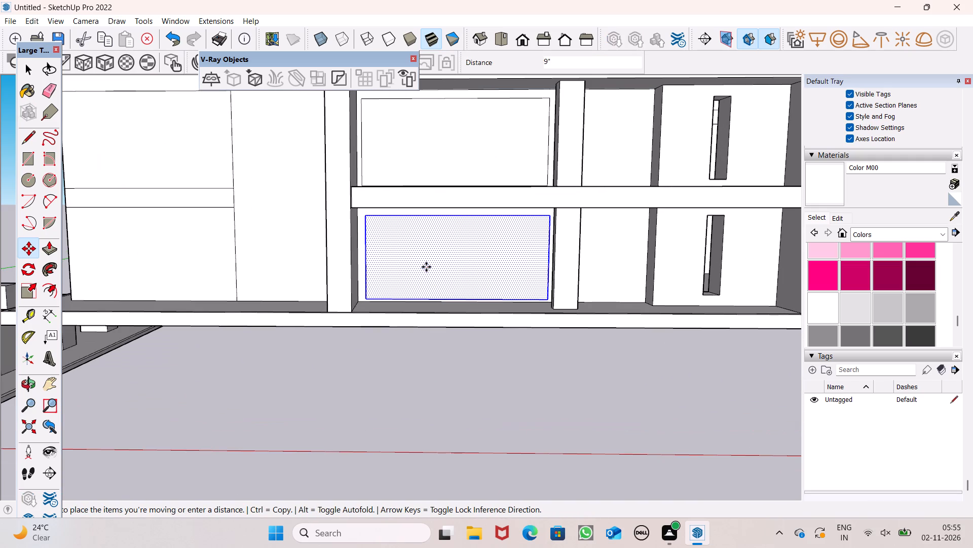
pyautogui.moveTo(426, 268); pyautogui.dragTo(424, 274)
pyautogui.press('space')
pyautogui.moveTo(436, 389); pyautogui.dragTo(435, 381)
# Push the top bay's wide back-wall rectangle in 7 13/16" with Push/Pull to cut an opening through the wall.
pyautogui.scroll(-8, 428, 362)
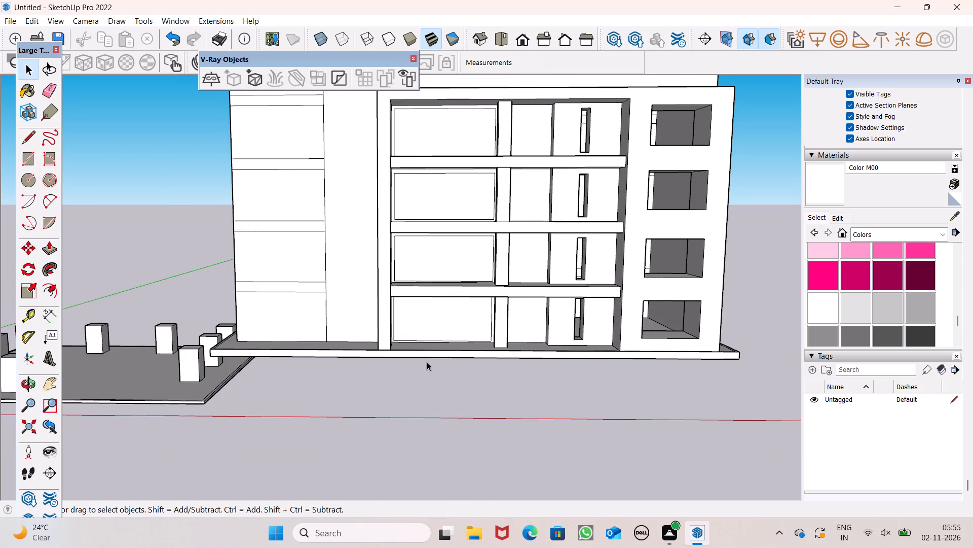
pyautogui.scroll(-3, 427, 362)
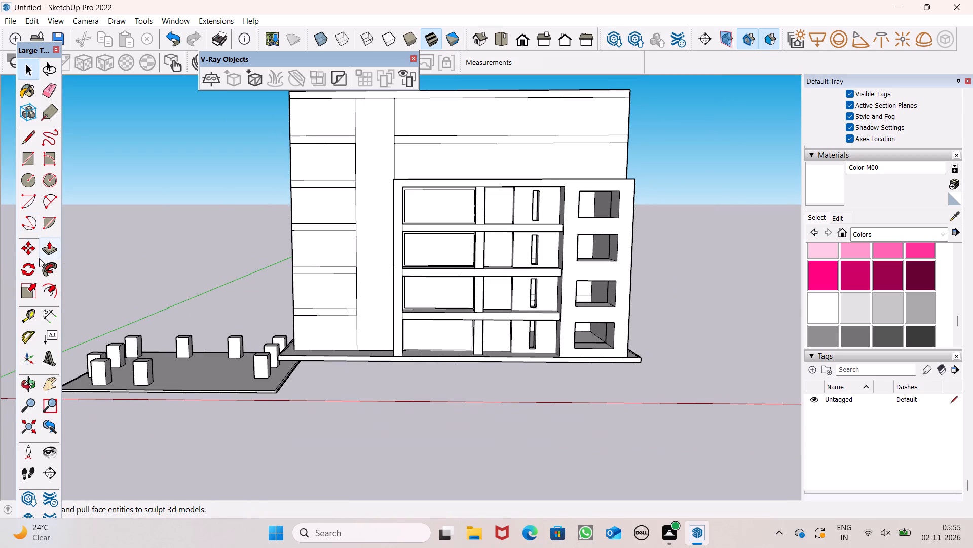
pyautogui.click(40, 254)
pyautogui.scroll(5, 485, 163)
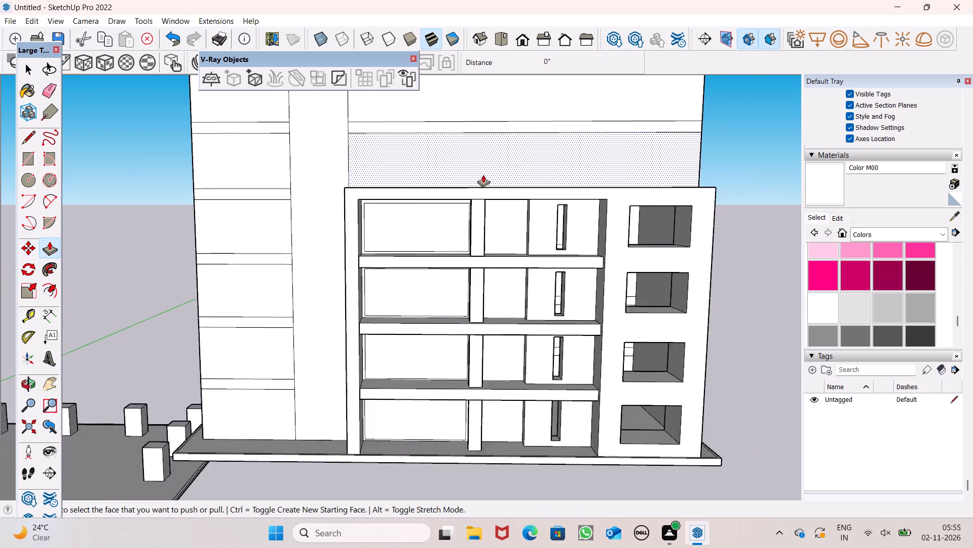
pyautogui.scroll(1, 483, 175)
pyautogui.scroll(5, 386, 243)
pyautogui.scroll(-6, 608, 184)
pyautogui.scroll(7, 388, 215)
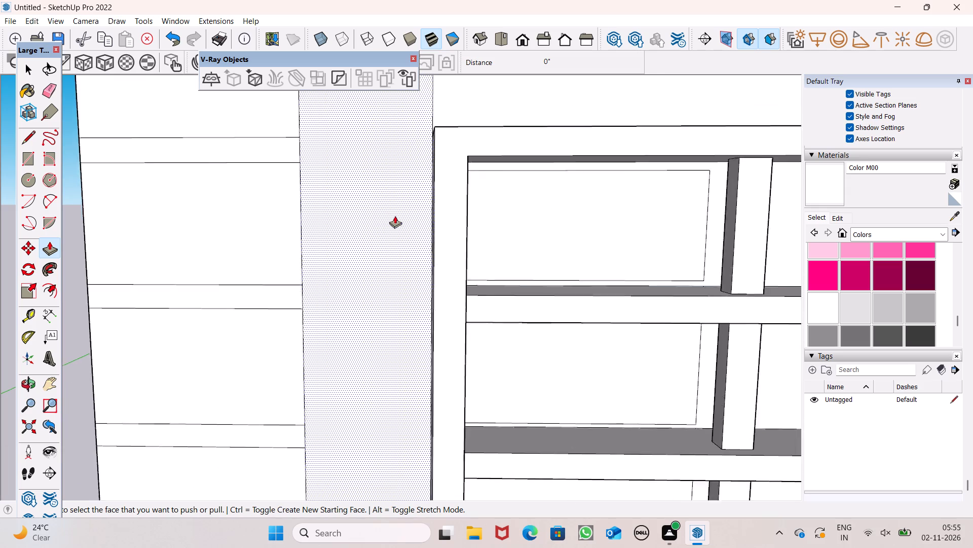
pyautogui.scroll(-4, 455, 239)
pyautogui.scroll(5, 646, 213)
pyautogui.scroll(-2, 397, 255)
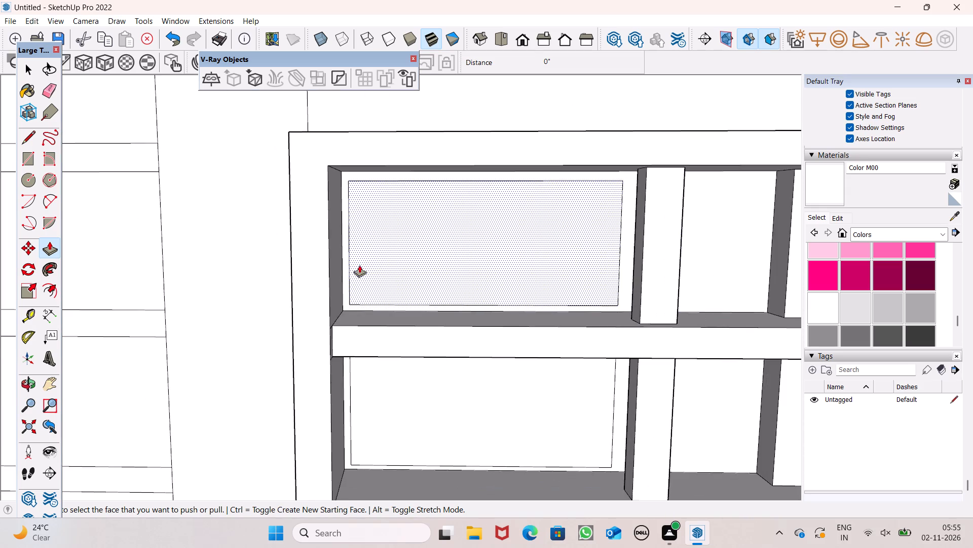
pyautogui.scroll(2, 583, 249)
pyautogui.moveTo(348, 299); pyautogui.dragTo(389, 281)
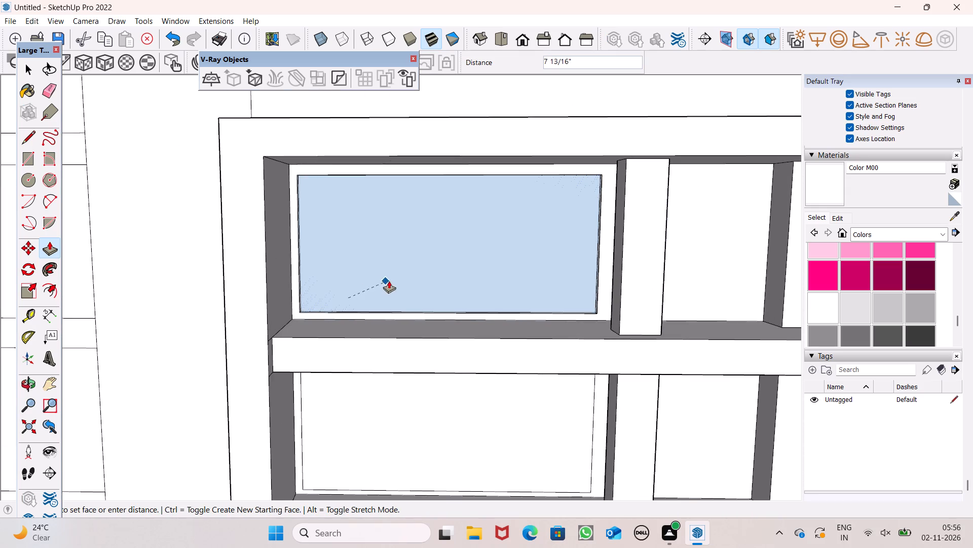
pyautogui.moveTo(389, 281); pyautogui.dragTo(419, 271)
# Push the second bay's wide rectangle in 7 13/16" to open it through the back wall.
pyautogui.scroll(-7, 435, 199)
pyautogui.moveTo(448, 315); pyautogui.dragTo(445, 304, button='middle')
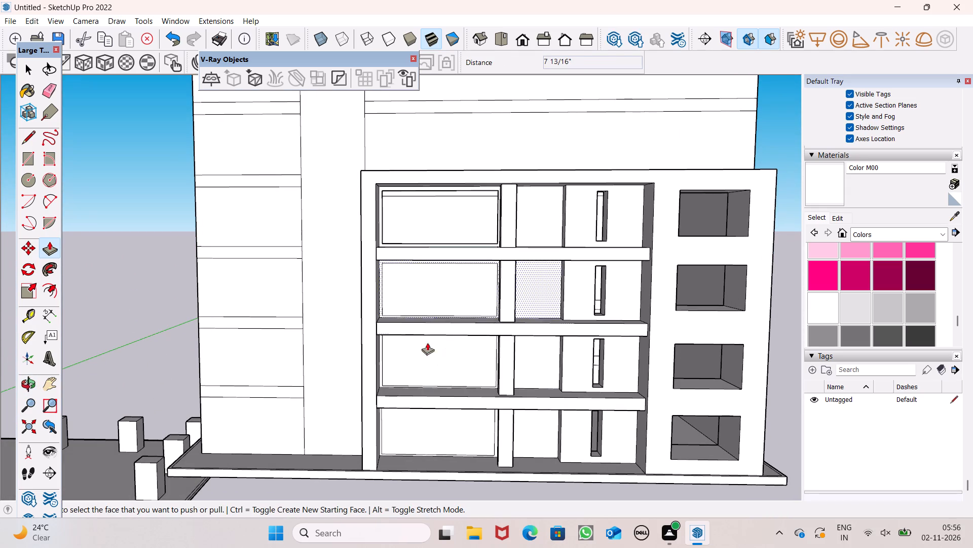
pyautogui.moveTo(403, 302); pyautogui.dragTo(433, 291)
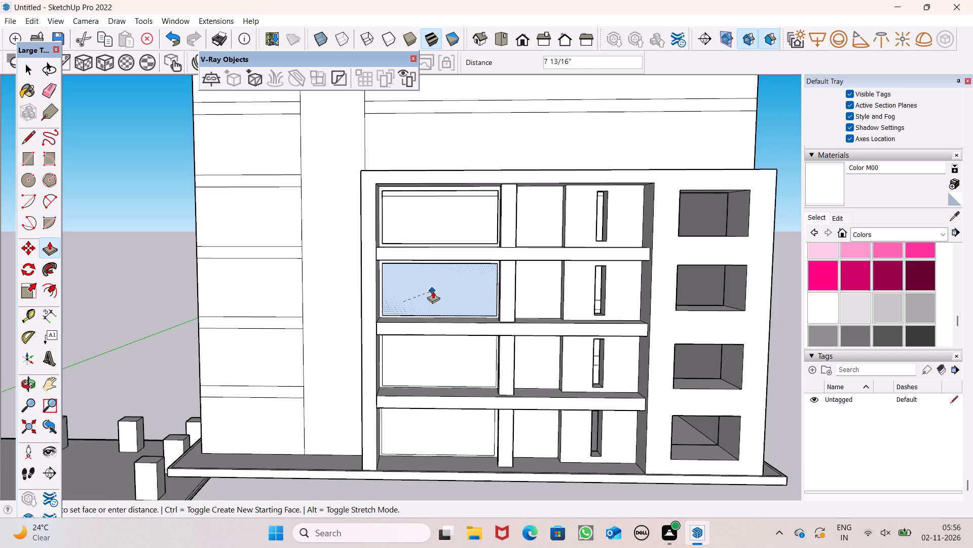
pyautogui.moveTo(433, 291); pyautogui.dragTo(434, 290)
# Push the third bay's wide rectangle in 7 13/16" to open it through the back wall.
pyautogui.scroll(-4, 440, 266)
pyautogui.moveTo(446, 294); pyautogui.dragTo(446, 332, button='middle')
pyautogui.scroll(1, 452, 345)
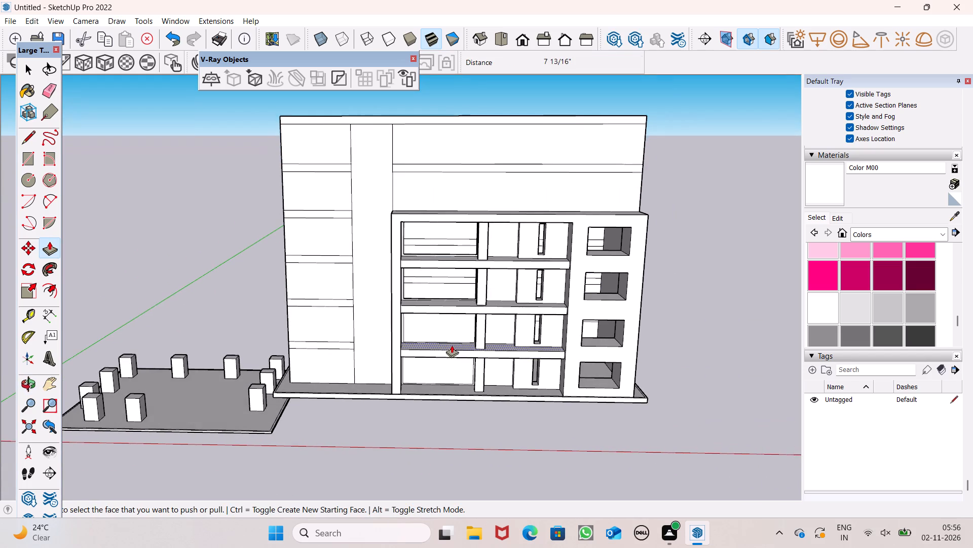
pyautogui.scroll(5, 452, 345)
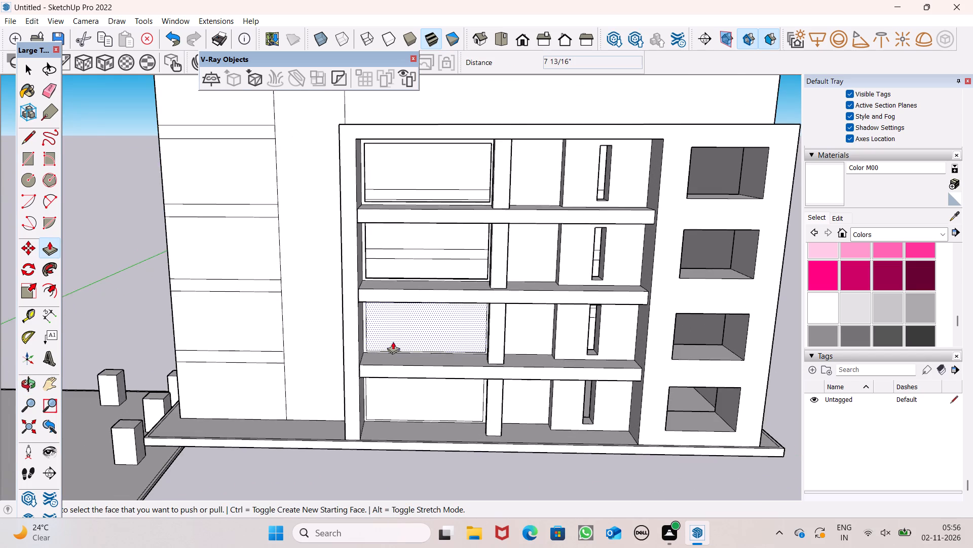
pyautogui.moveTo(376, 341); pyautogui.dragTo(432, 333)
# Push the lowest bay's wide rectangle through the full thickness of its back wall to open it.
pyautogui.scroll(-3, 441, 313)
pyautogui.scroll(3, 432, 423)
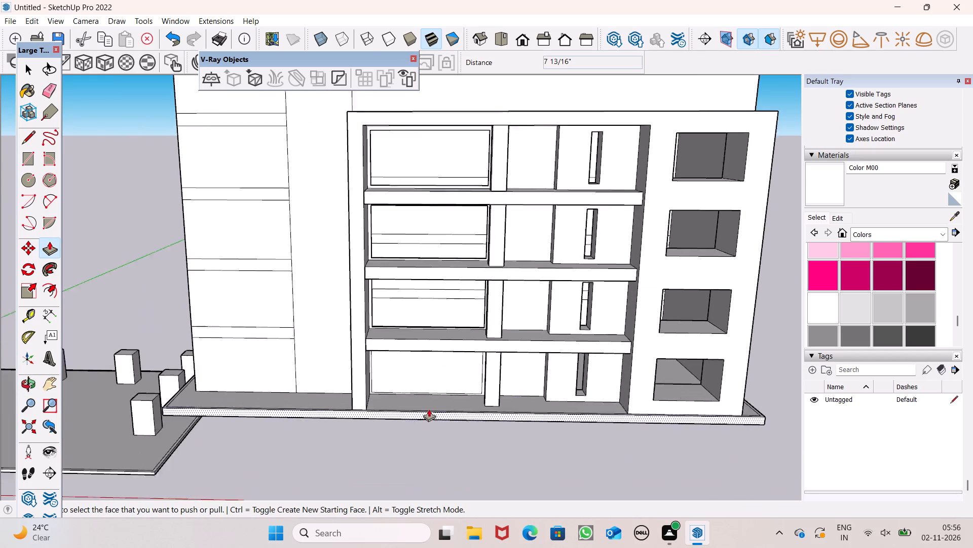
pyautogui.scroll(3, 388, 375)
pyautogui.moveTo(377, 385); pyautogui.dragTo(383, 379)
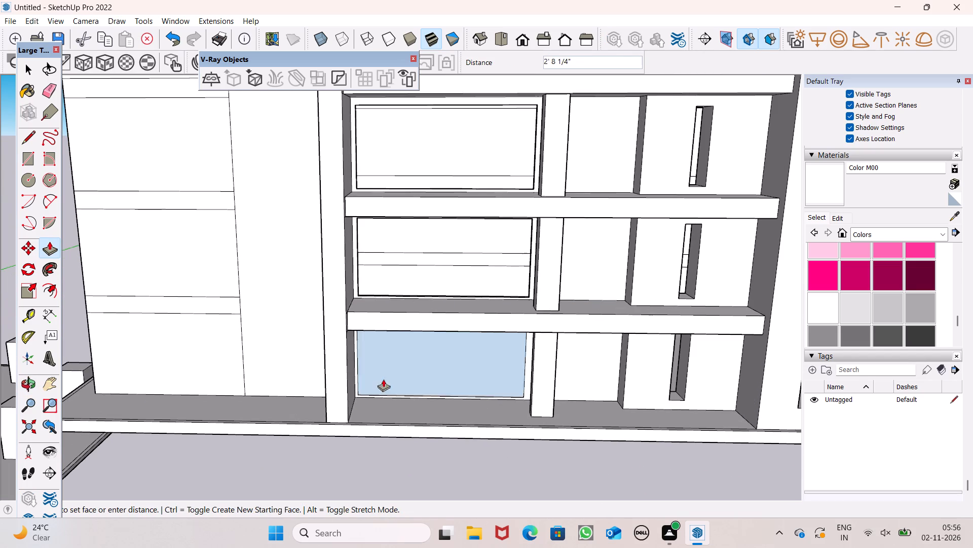
pyautogui.moveTo(383, 379); pyautogui.dragTo(408, 374)
# Draw a rectangle about 13'10" by 11'1" on the top bay's narrow back wall between the column and the slotted wall.
pyautogui.scroll(-3, 409, 359)
pyautogui.moveTo(476, 383); pyautogui.dragTo(488, 323, button='middle')
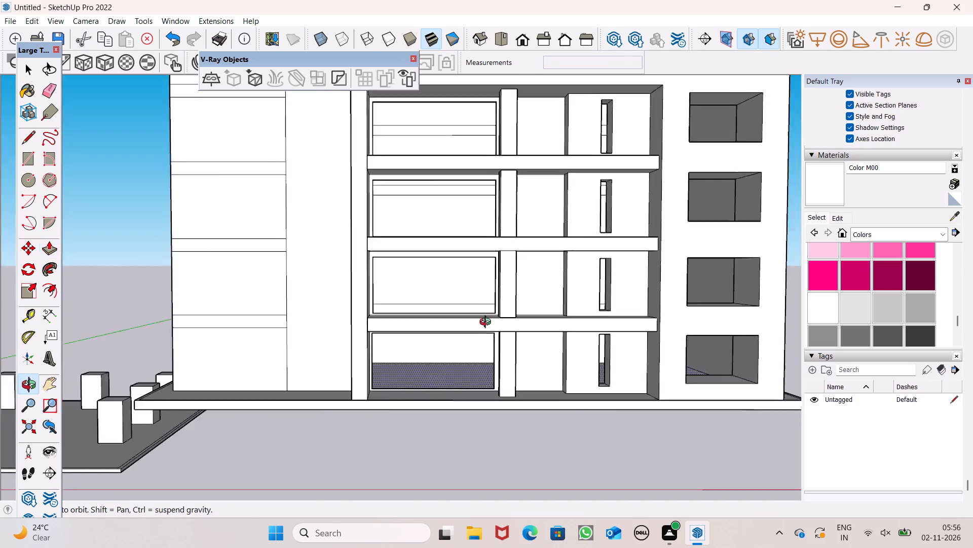
pyautogui.moveTo(488, 323); pyautogui.dragTo(440, 383, button='middle')
pyautogui.scroll(-4, 431, 337)
pyautogui.moveTo(522, 319); pyautogui.dragTo(603, 291, button='middle')
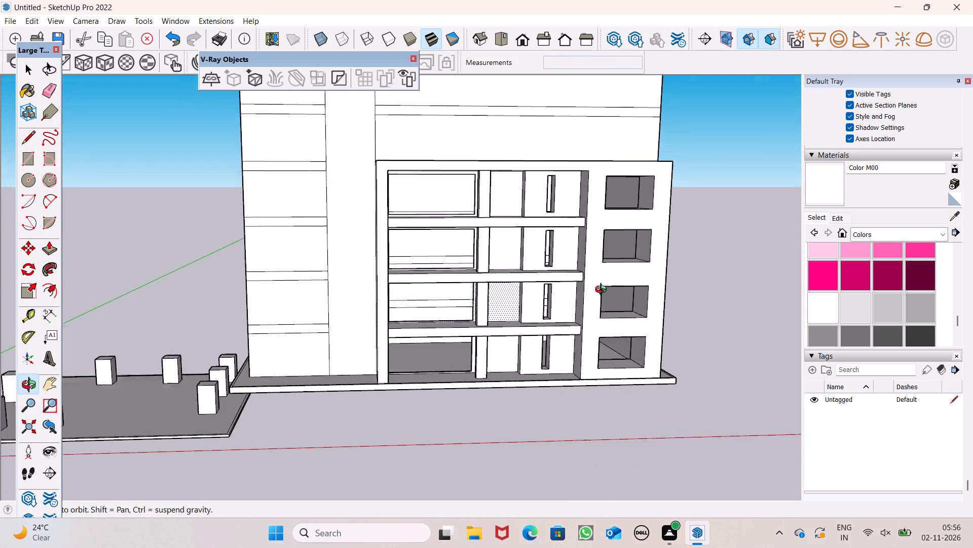
pyautogui.moveTo(603, 291); pyautogui.dragTo(605, 290, button='middle')
pyautogui.click(30, 161)
pyautogui.moveTo(422, 202); pyautogui.dragTo(320, 206, button='middle')
pyautogui.scroll(2, 523, 244)
pyautogui.moveTo(479, 358); pyautogui.dragTo(528, 339, button='middle')
pyautogui.scroll(1, 532, 341)
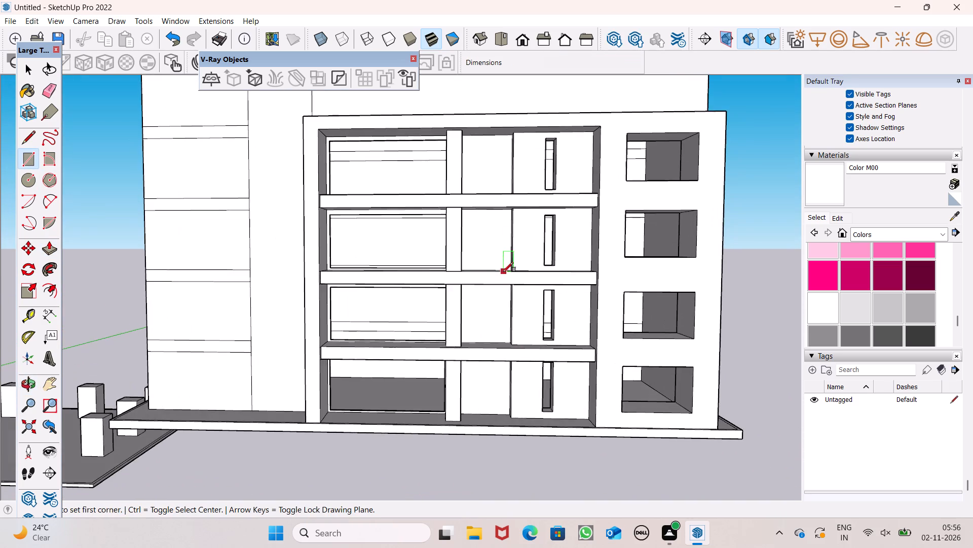
pyautogui.scroll(6, 490, 191)
pyautogui.scroll(13, 460, 149)
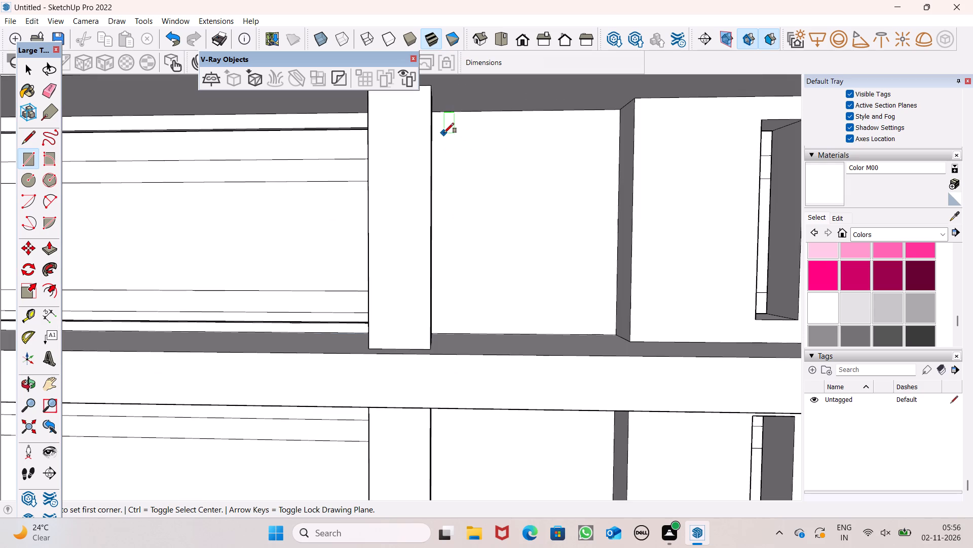
pyautogui.click(442, 124)
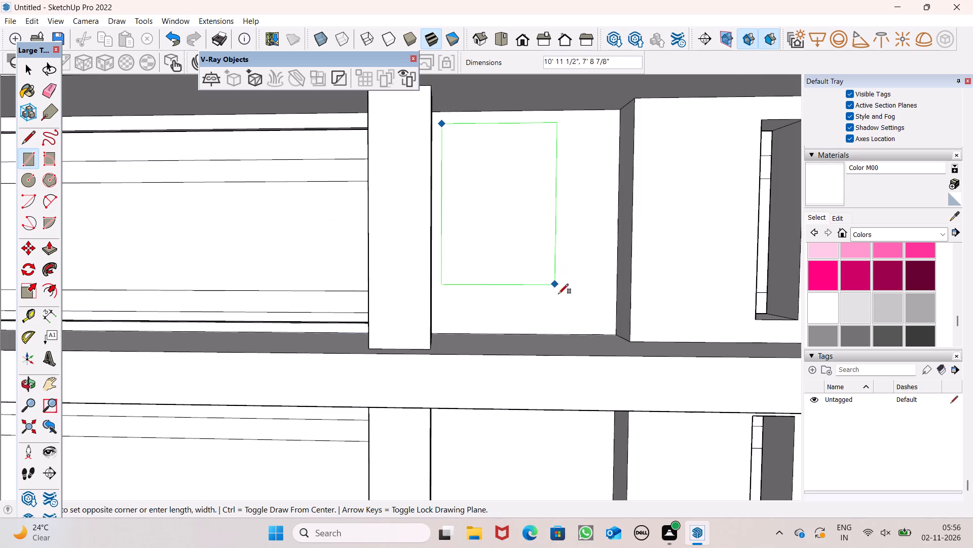
pyautogui.click(606, 330)
# Copy the top bay's narrower rectangle, with its edges, straight down about 18' onto the second bay's back wall.
pyautogui.scroll(-5, 493, 225)
pyautogui.press('space')
pyautogui.doubleClick(490, 229)
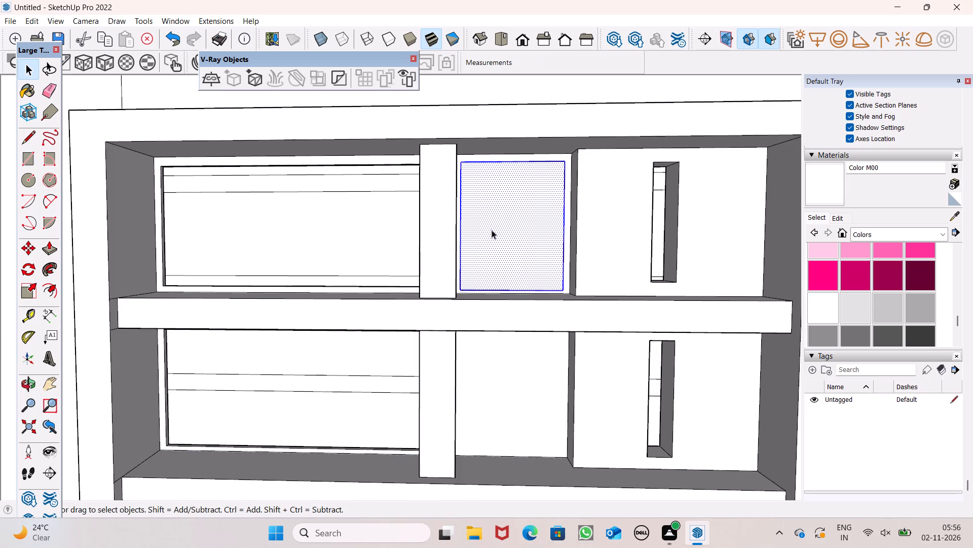
pyautogui.press('m')
pyautogui.press('Return')
pyautogui.scroll(-5, 539, 194)
pyautogui.moveTo(531, 238); pyautogui.dragTo(531, 244)
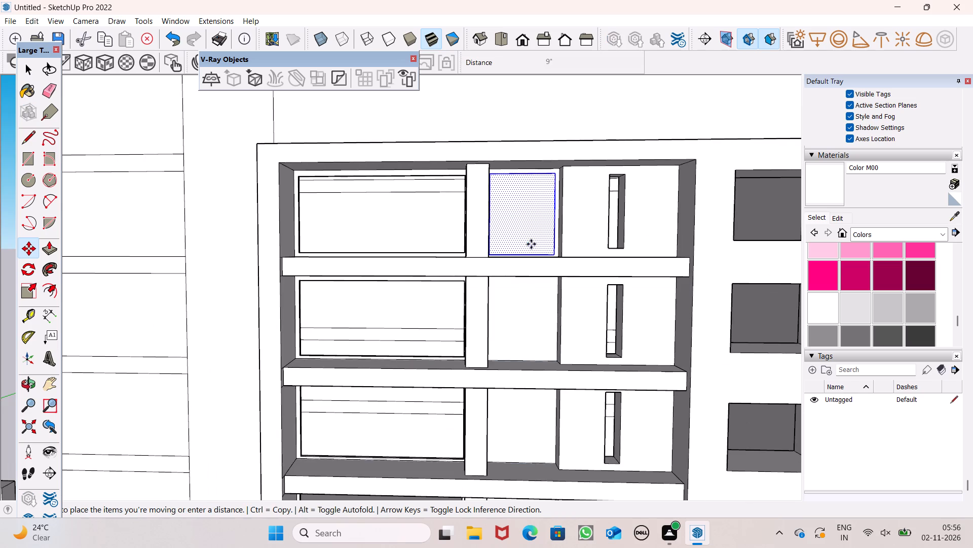
pyautogui.moveTo(531, 244); pyautogui.dragTo(533, 342)
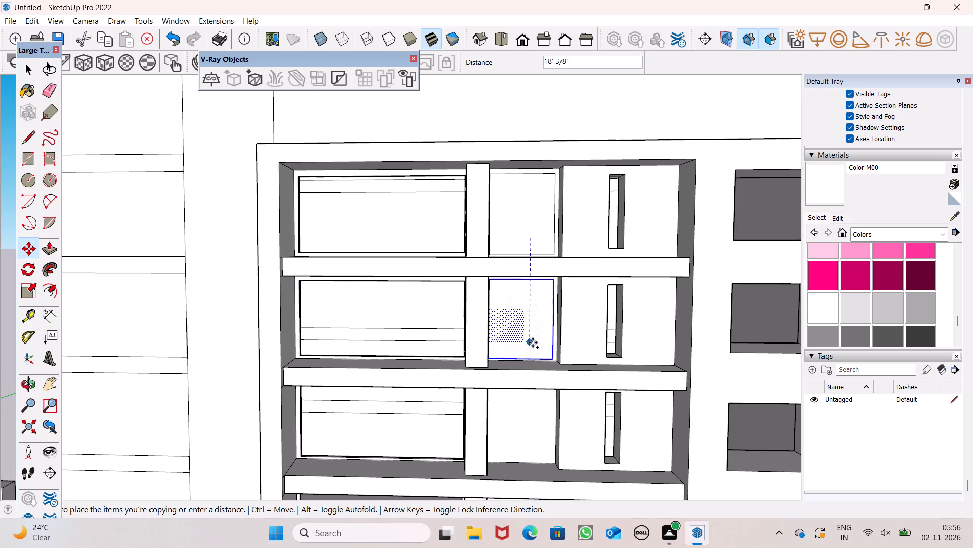
pyautogui.moveTo(533, 342); pyautogui.dragTo(532, 342)
# Copy the second bay's narrower rectangle straight down about 18'2" onto the third bay's back wall.
pyautogui.scroll(7, 531, 355)
pyautogui.scroll(-11, 512, 302)
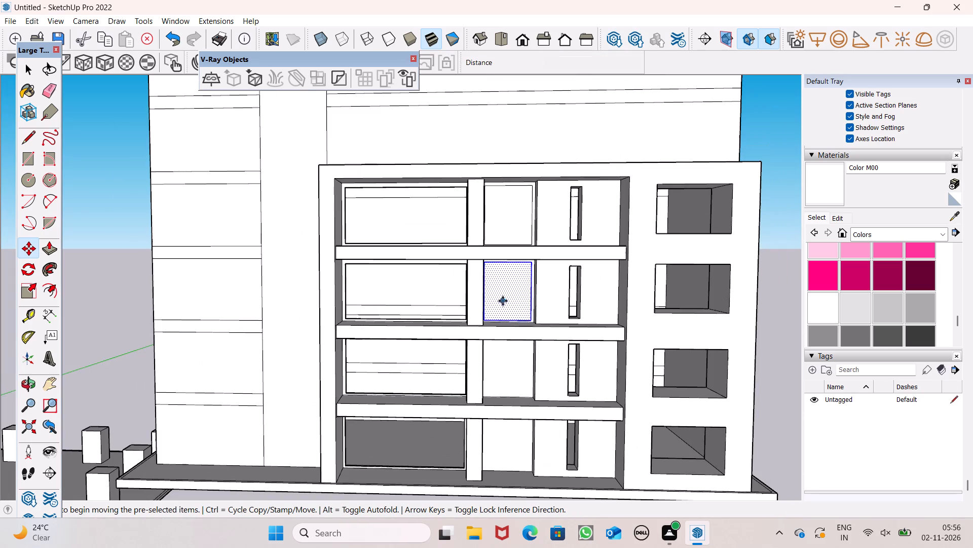
pyautogui.scroll(1, 509, 330)
pyautogui.moveTo(509, 311); pyautogui.dragTo(512, 397)
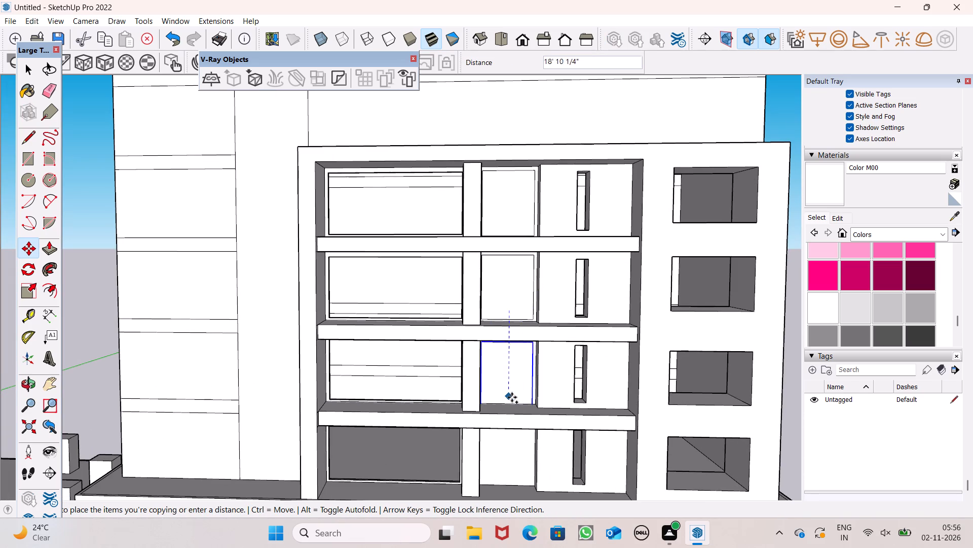
pyautogui.moveTo(512, 397); pyautogui.dragTo(514, 394)
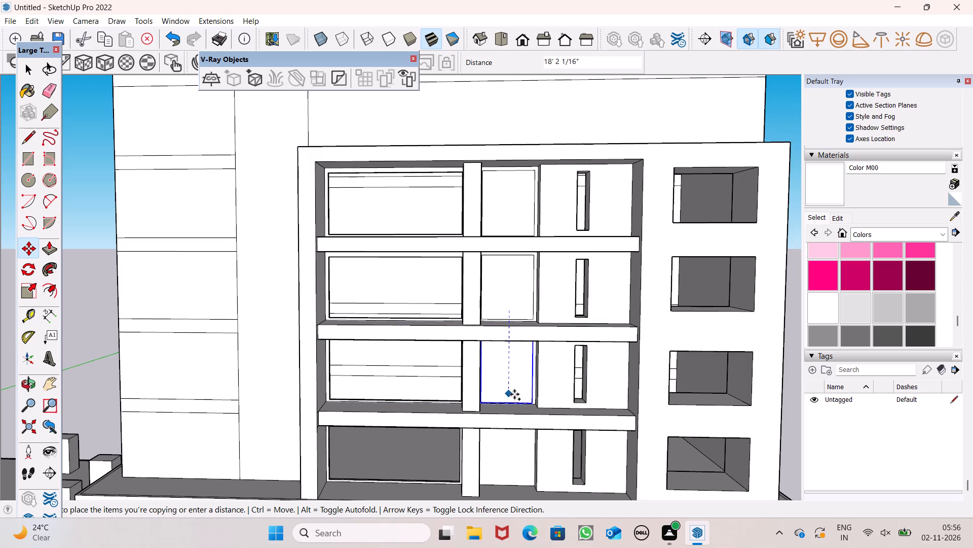
pyautogui.moveTo(514, 394); pyautogui.dragTo(515, 394)
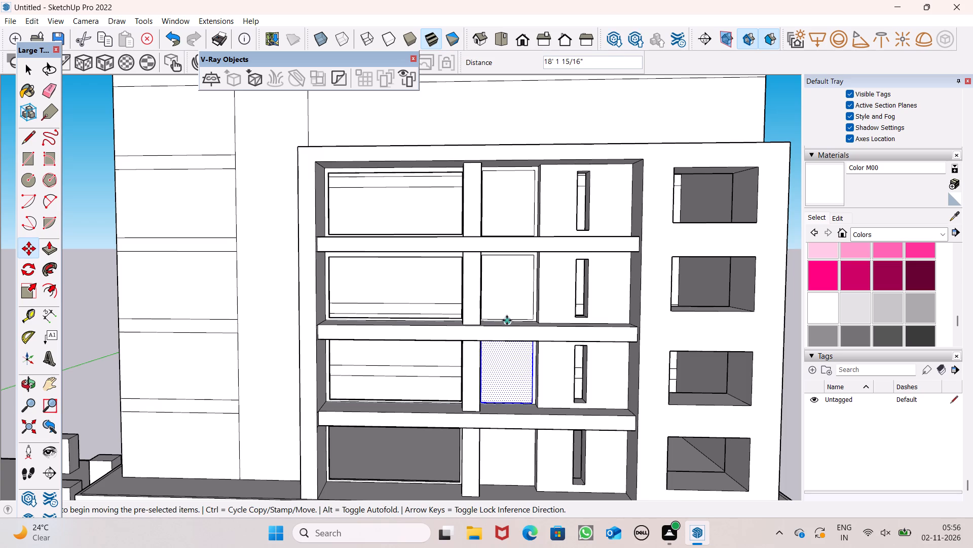
# Copy the third bay's narrower rectangle down about 17'10" onto the lowest bay's back wall, and clear the selection.
pyautogui.scroll(-7, 507, 320)
pyautogui.scroll(8, 511, 414)
pyautogui.scroll(4, 503, 261)
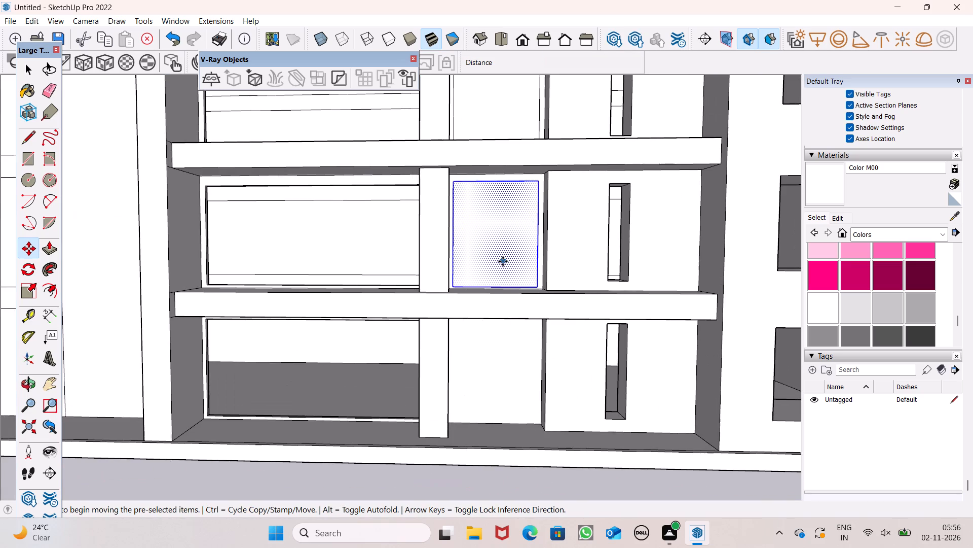
pyautogui.moveTo(498, 257); pyautogui.dragTo(498, 394)
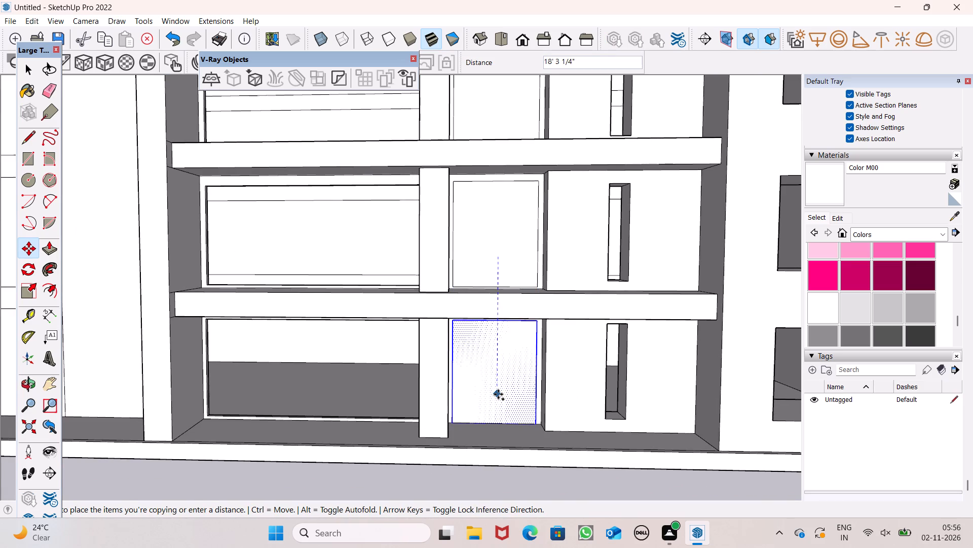
pyautogui.moveTo(498, 394); pyautogui.dragTo(499, 391)
pyautogui.scroll(-3, 482, 301)
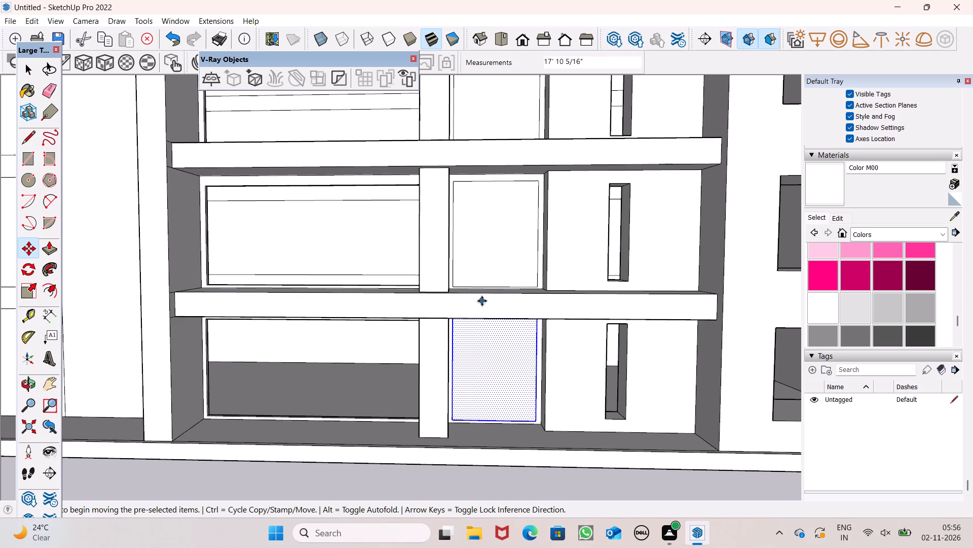
pyautogui.scroll(-5, 482, 301)
pyautogui.press('space')
pyautogui.click(510, 457)
# Push the lowest bay's narrower rectangle in 7 13/16" with Push/Pull to open it through the back wall.
pyautogui.scroll(6, 472, 313)
pyautogui.moveTo(524, 228); pyautogui.dragTo(521, 185, button='middle')
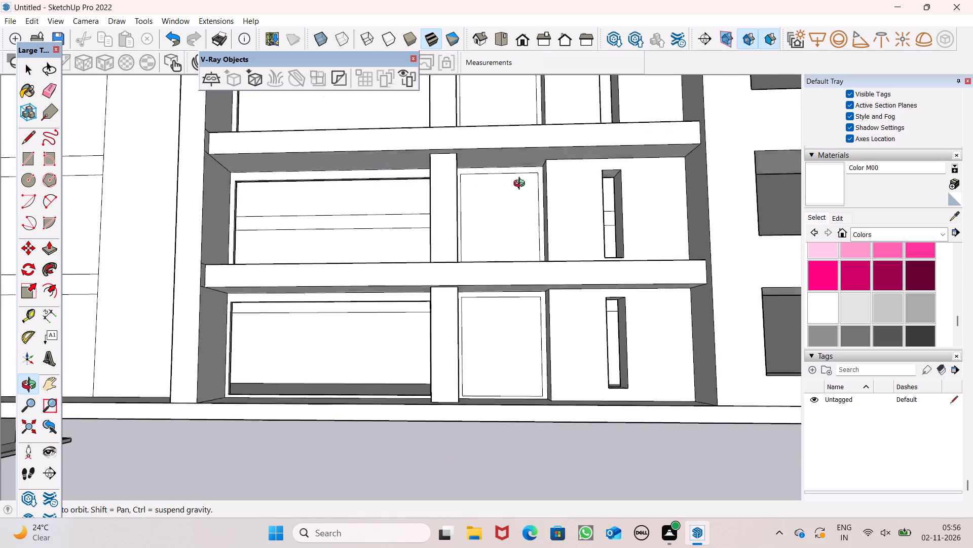
pyautogui.moveTo(521, 185); pyautogui.dragTo(524, 293, button='middle')
pyautogui.scroll(-6, 388, 338)
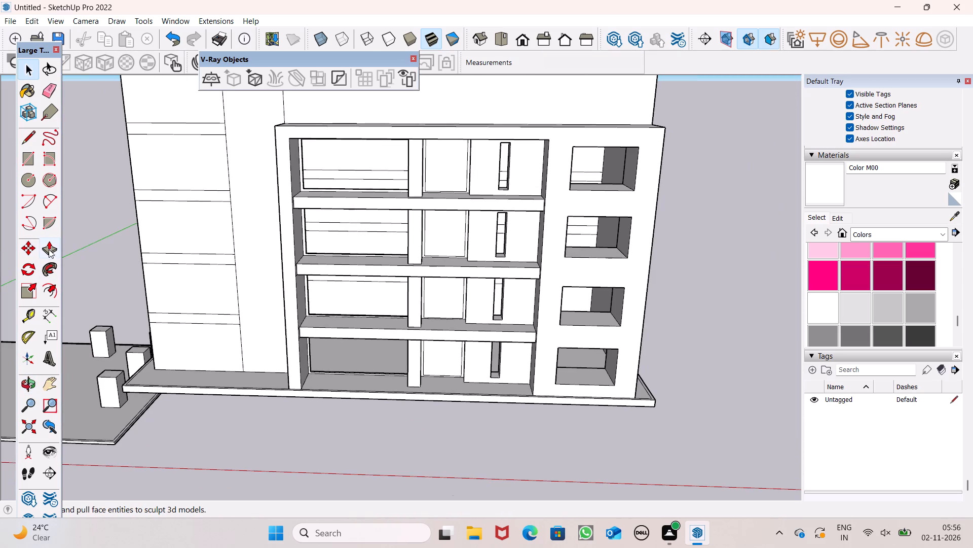
pyautogui.click(49, 248)
pyautogui.scroll(8, 427, 375)
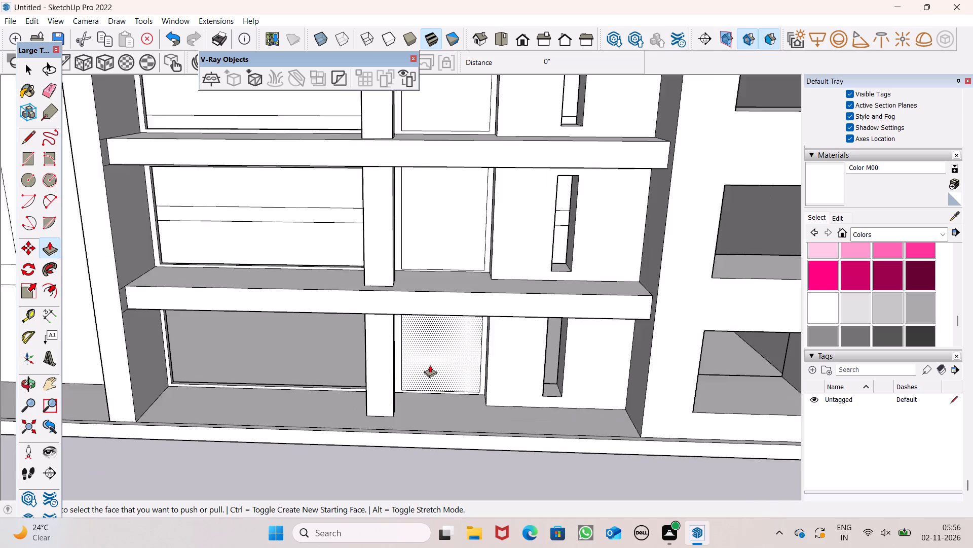
pyautogui.scroll(8, 420, 370)
pyautogui.moveTo(395, 416); pyautogui.dragTo(417, 389)
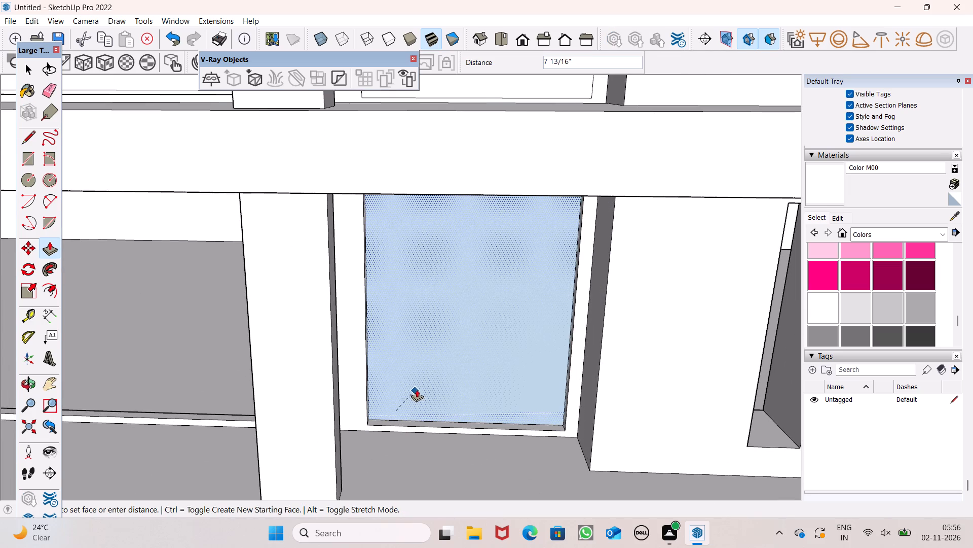
pyautogui.moveTo(417, 389); pyautogui.dragTo(418, 380)
# Push the third bay's narrower rectangle in 7 13/16" to open it through the back wall.
pyautogui.scroll(-9, 411, 358)
pyautogui.scroll(7, 433, 254)
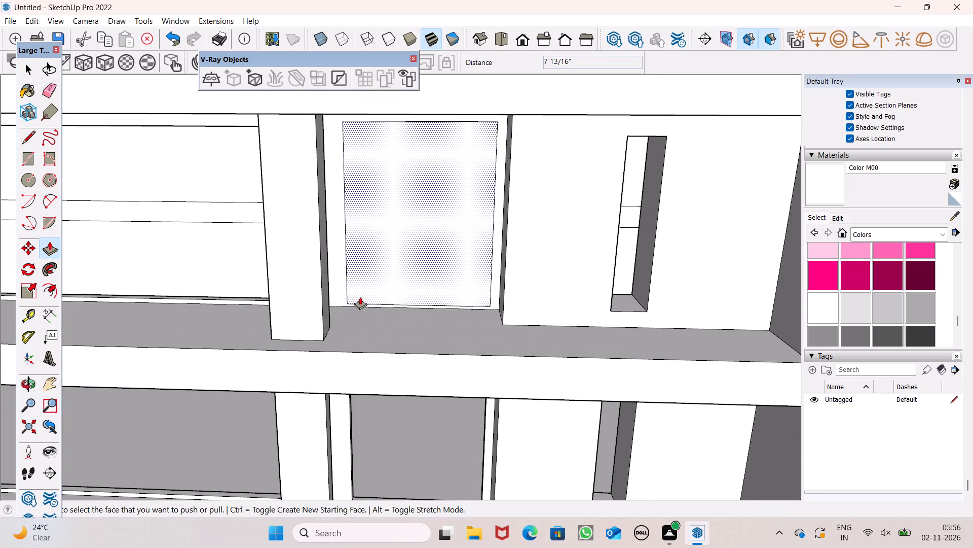
pyautogui.moveTo(358, 297); pyautogui.dragTo(406, 272)
# Push the top bay's narrower rectangle in 7 13/16" to open it through the back wall.
pyautogui.scroll(-8, 553, 390)
pyautogui.scroll(-7, 447, 271)
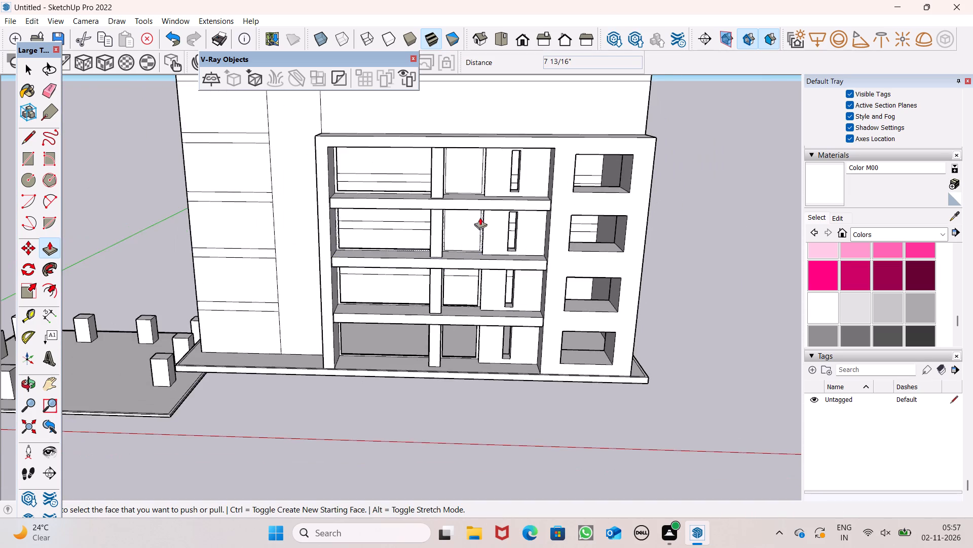
pyautogui.scroll(3, 508, 182)
pyautogui.scroll(8, 466, 260)
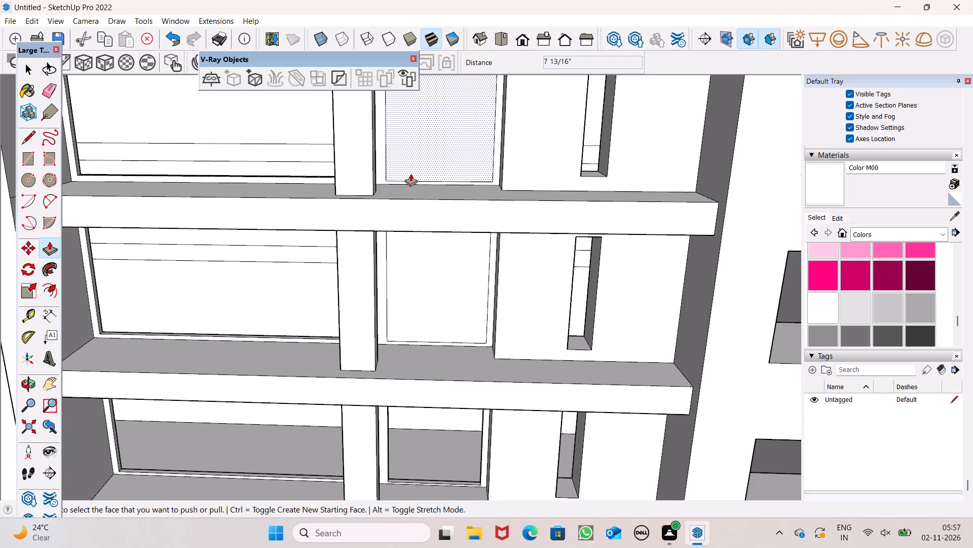
pyautogui.moveTo(403, 169); pyautogui.dragTo(431, 154)
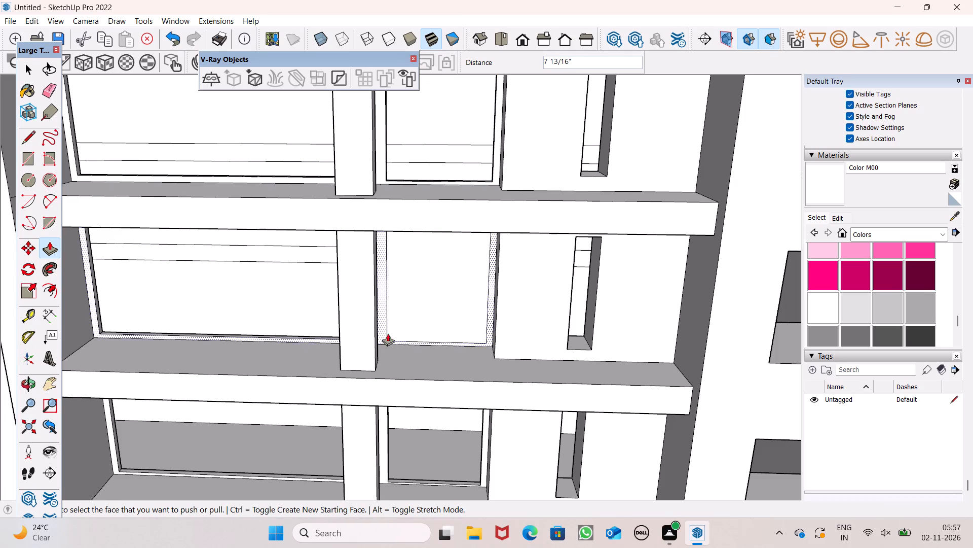
# Push the second bay's narrower rectangle in 7 13/16" to open it through the back wall.
pyautogui.moveTo(395, 334); pyautogui.dragTo(438, 300)
# Examine the whole building front from several angles and distances to check the bay openings.
pyautogui.scroll(-7, 442, 277)
pyautogui.moveTo(468, 256); pyautogui.dragTo(467, 238, button='middle')
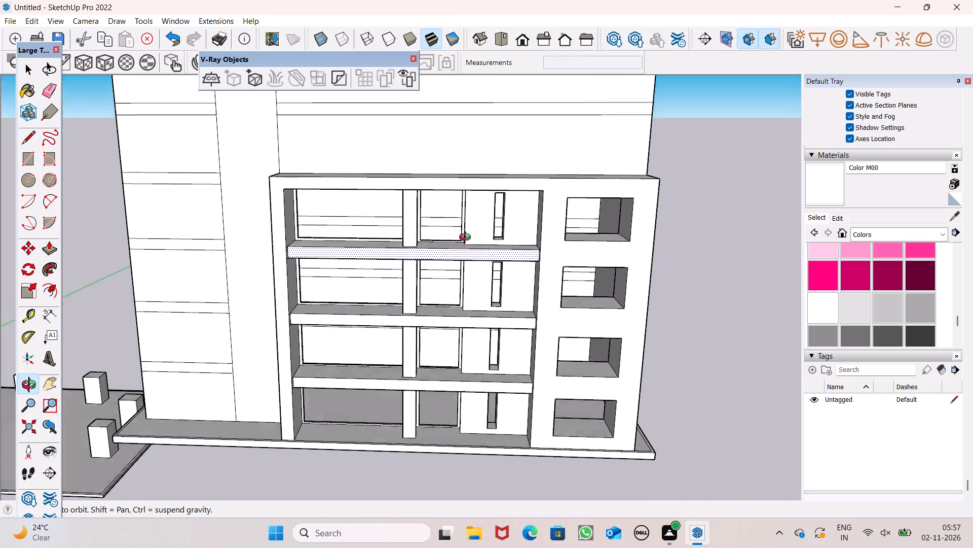
pyautogui.moveTo(467, 238); pyautogui.dragTo(417, 251, button='middle')
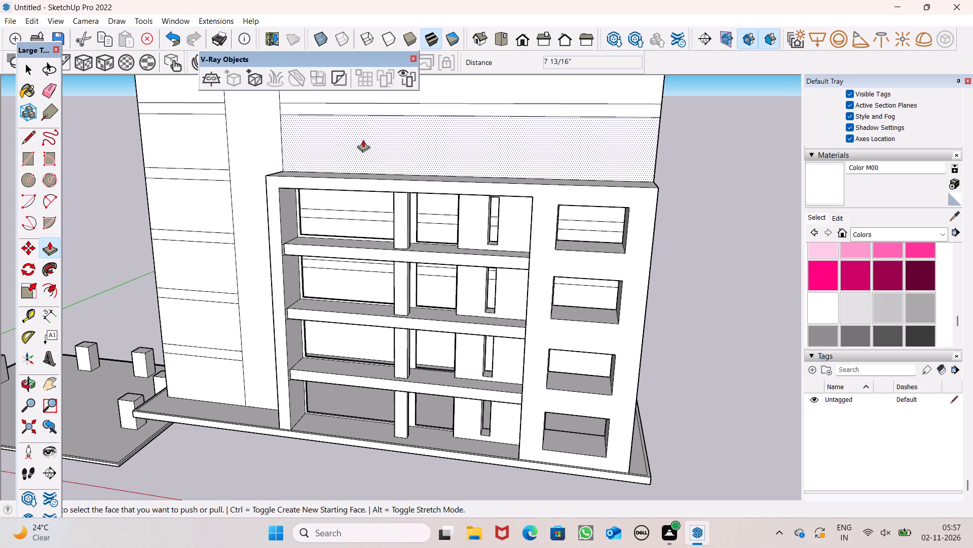
pyautogui.scroll(-2, 569, 166)
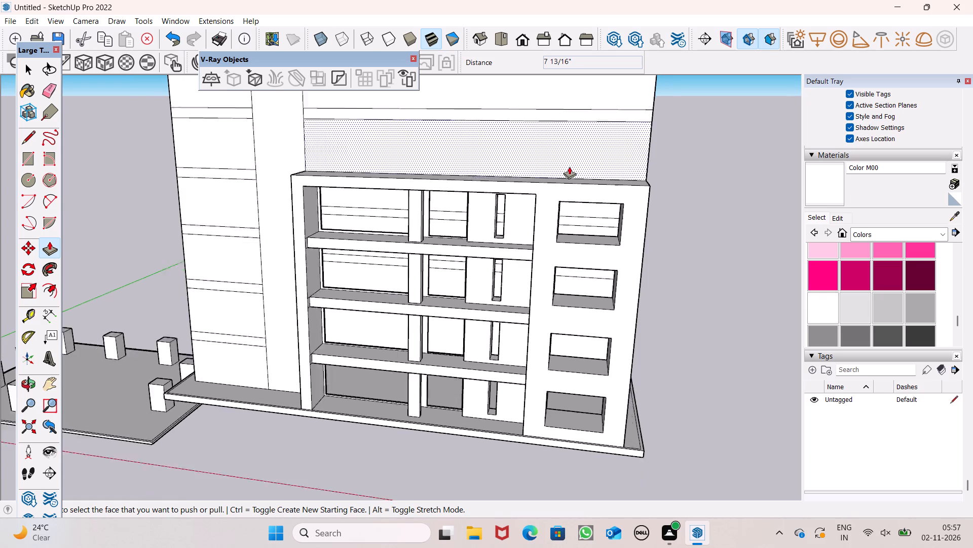
pyautogui.scroll(-3, 569, 166)
pyautogui.moveTo(570, 277); pyautogui.dragTo(632, 159, button='middle')
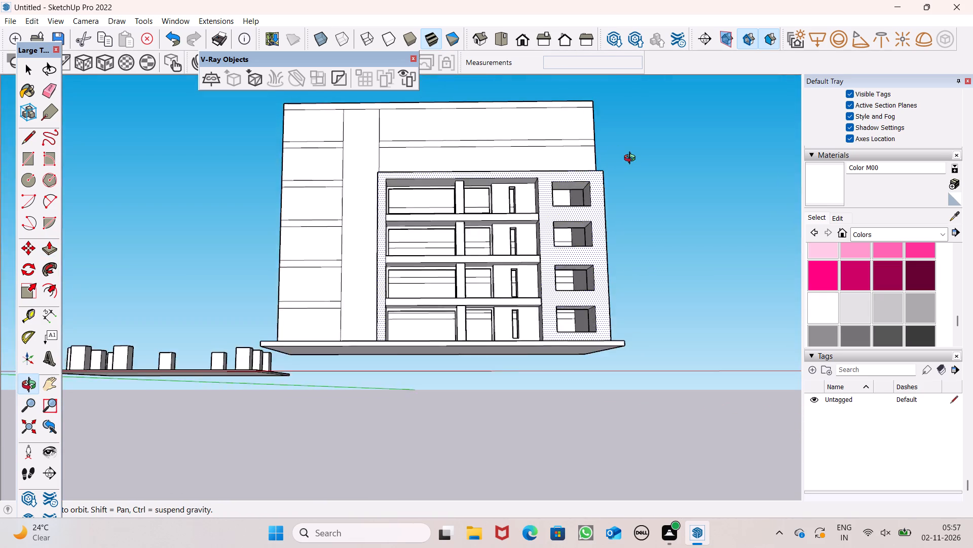
pyautogui.moveTo(632, 159); pyautogui.dragTo(662, 247, button='middle')
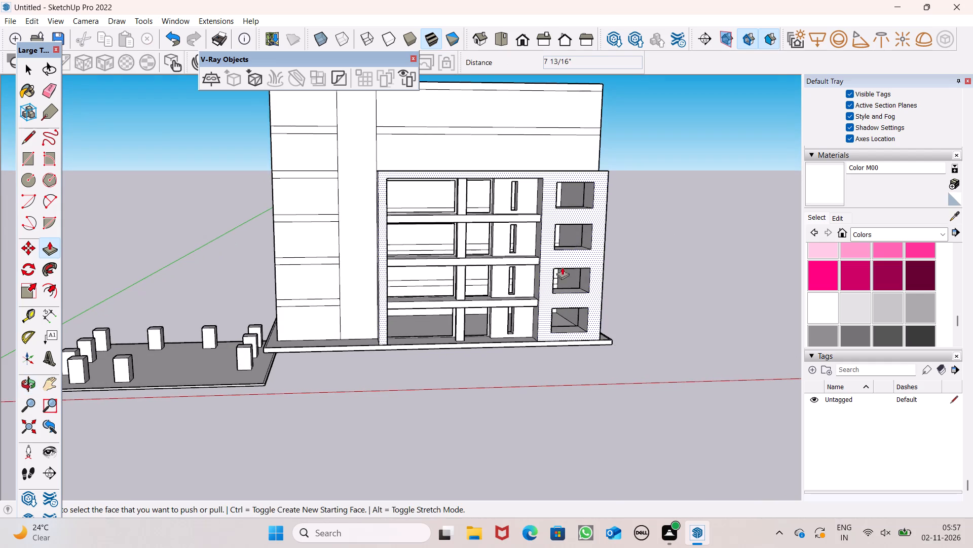
pyautogui.scroll(-1, 548, 285)
pyautogui.moveTo(637, 302); pyautogui.dragTo(564, 320, button='middle')
pyautogui.moveTo(615, 307); pyautogui.dragTo(563, 320)
pyautogui.scroll(-5, 591, 290)
pyautogui.moveTo(597, 290); pyautogui.dragTo(579, 294, button='middle')
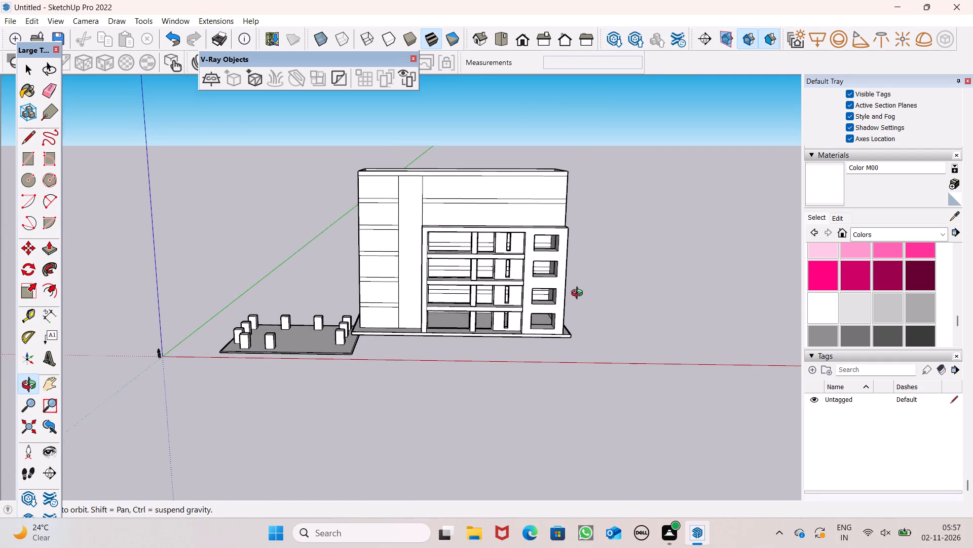
pyautogui.moveTo(579, 294); pyautogui.dragTo(577, 290, button='middle')
pyautogui.scroll(2, 484, 199)
pyautogui.press('space')
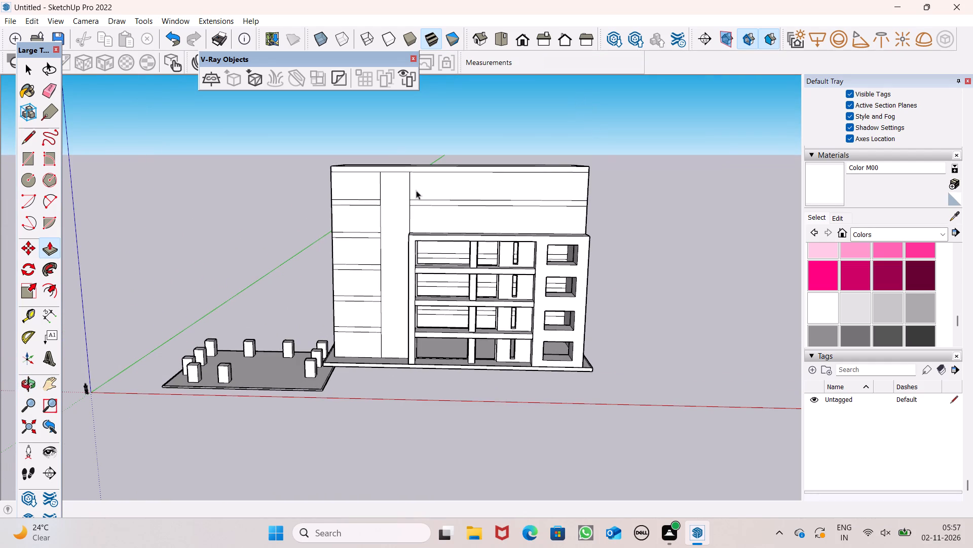
# Draw a rectangle about 27' wide on the wall strip directly above the bay frame, beside the plain vertical strip.
pyautogui.scroll(1, 313, 177)
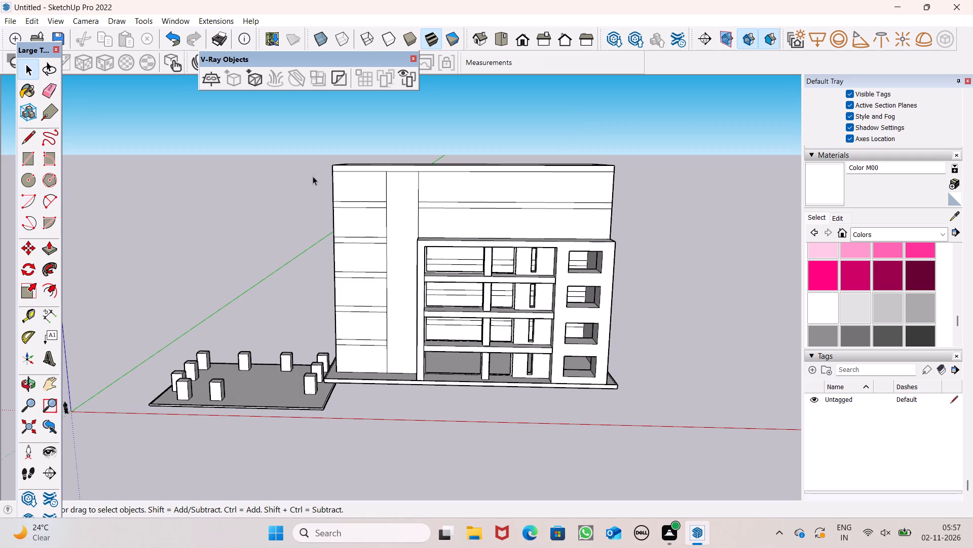
pyautogui.scroll(4, 318, 191)
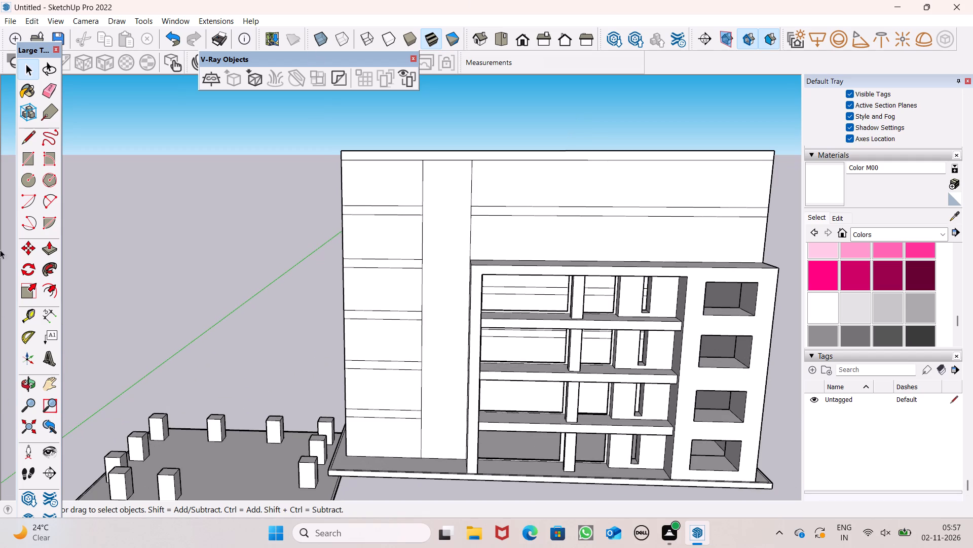
pyautogui.click(21, 164)
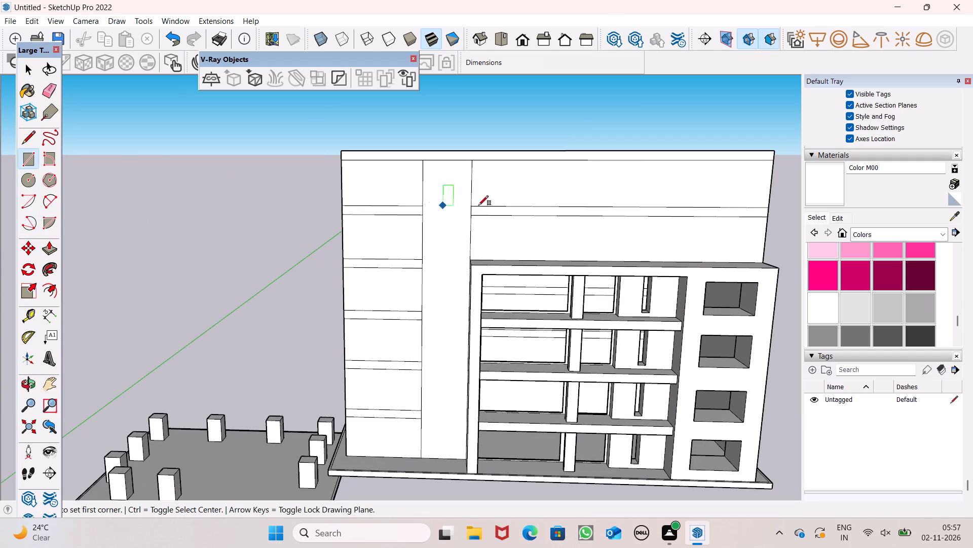
pyautogui.scroll(6, 703, 216)
pyautogui.scroll(-3, 607, 204)
pyautogui.scroll(6, 441, 241)
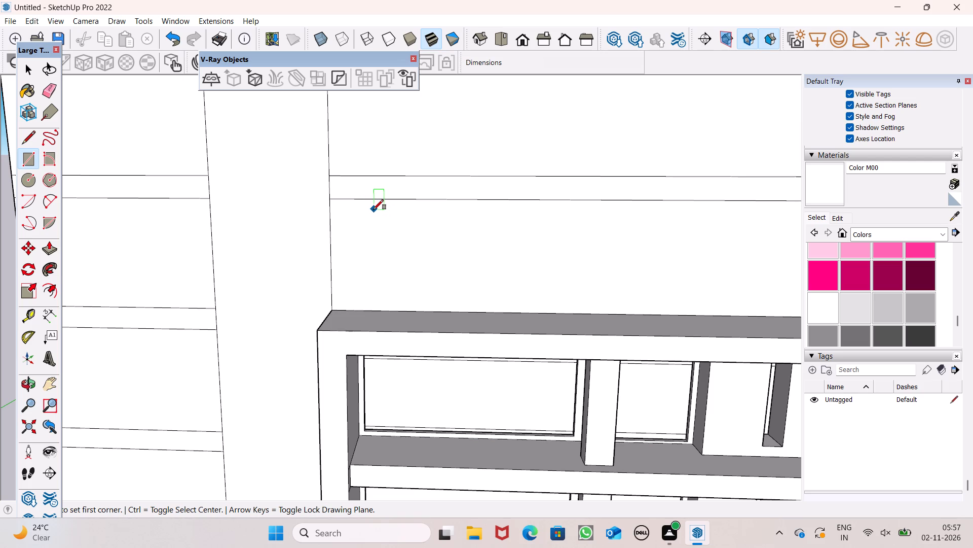
pyautogui.click(373, 208)
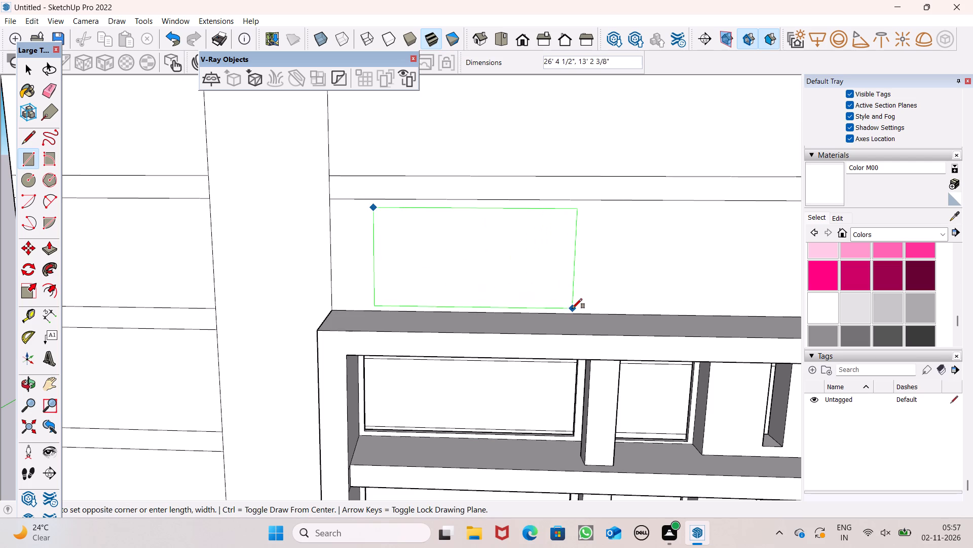
pyautogui.scroll(-3, 442, 279)
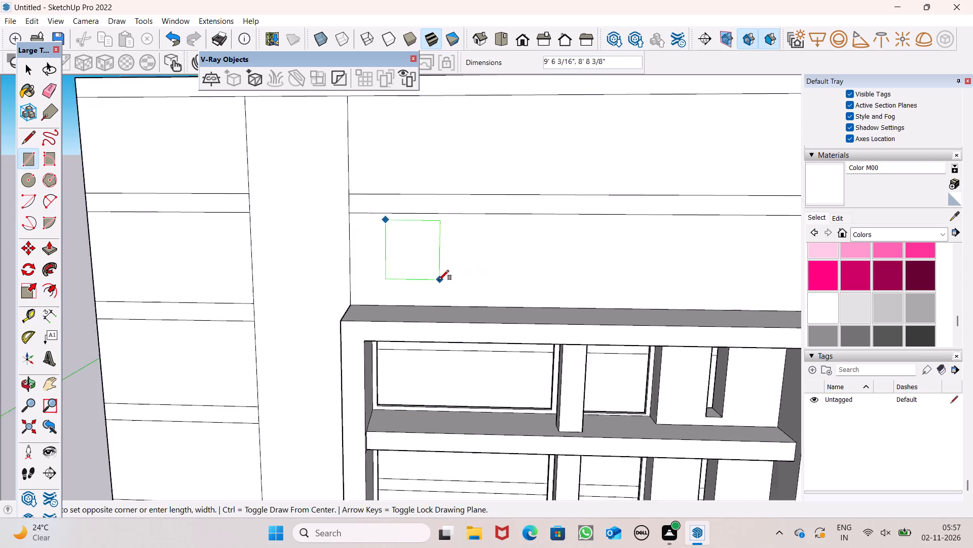
pyautogui.scroll(-2, 439, 280)
pyautogui.scroll(3, 529, 302)
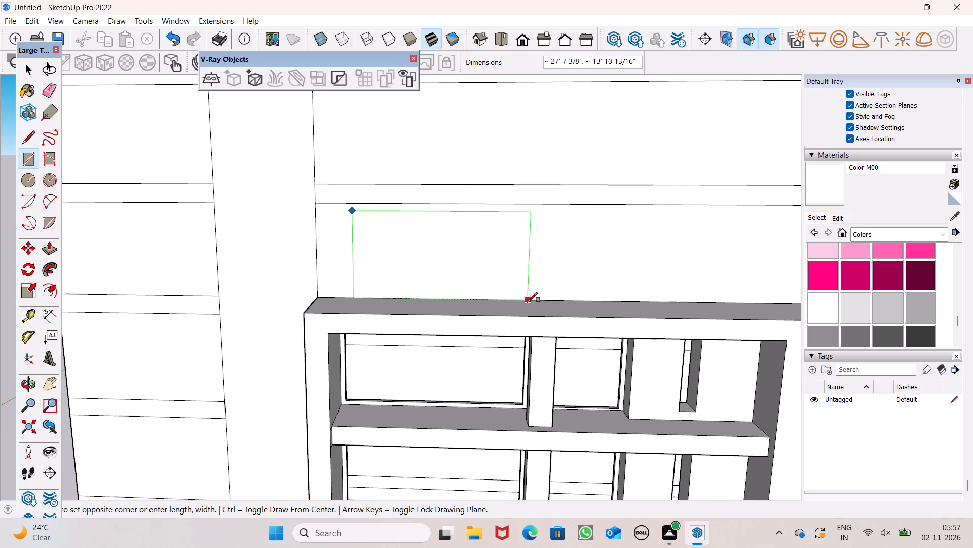
pyautogui.click(526, 291)
# Draw a second, wider rectangle about 46'7" by 12' beside the first one on the wall strip above the bay frame.
pyautogui.scroll(-4, 371, 271)
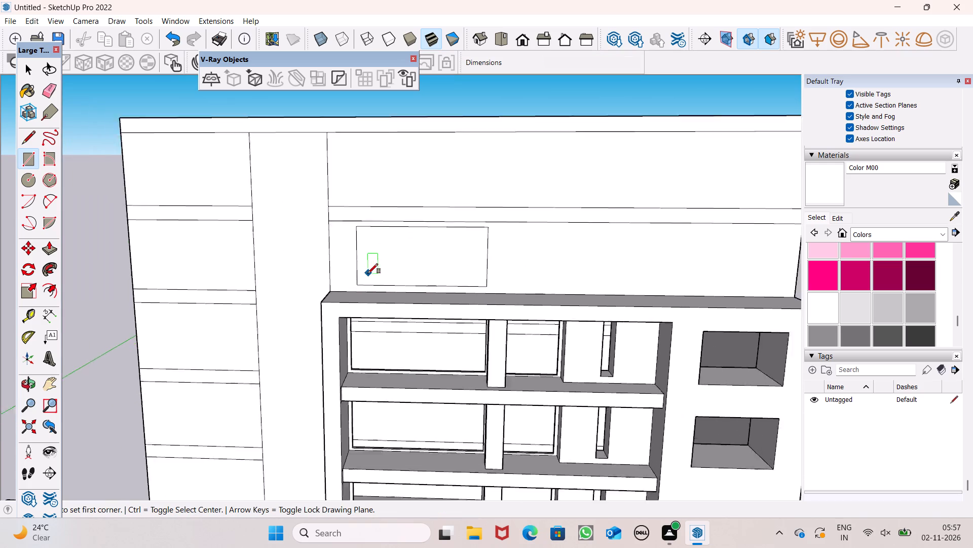
pyautogui.scroll(-3, 368, 273)
pyautogui.scroll(4, 627, 268)
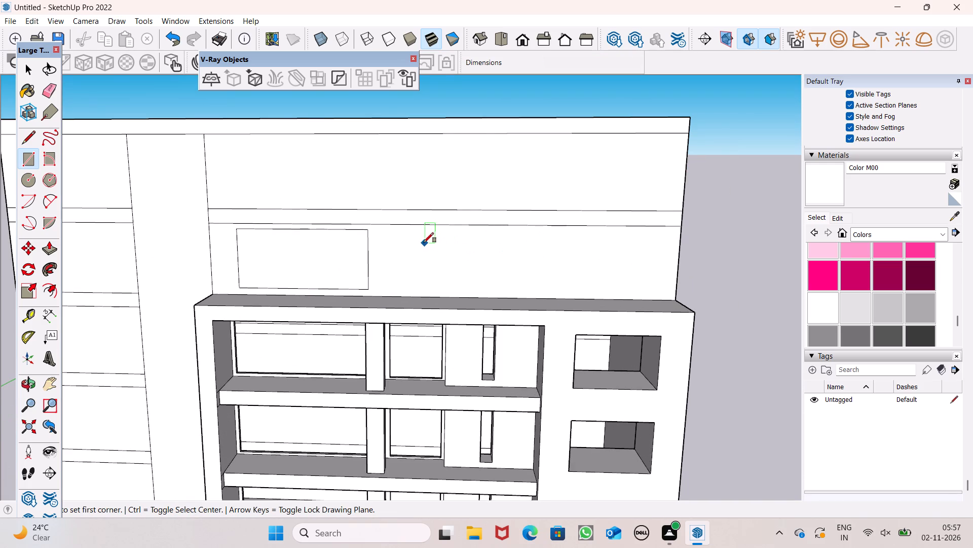
pyautogui.scroll(1, 422, 243)
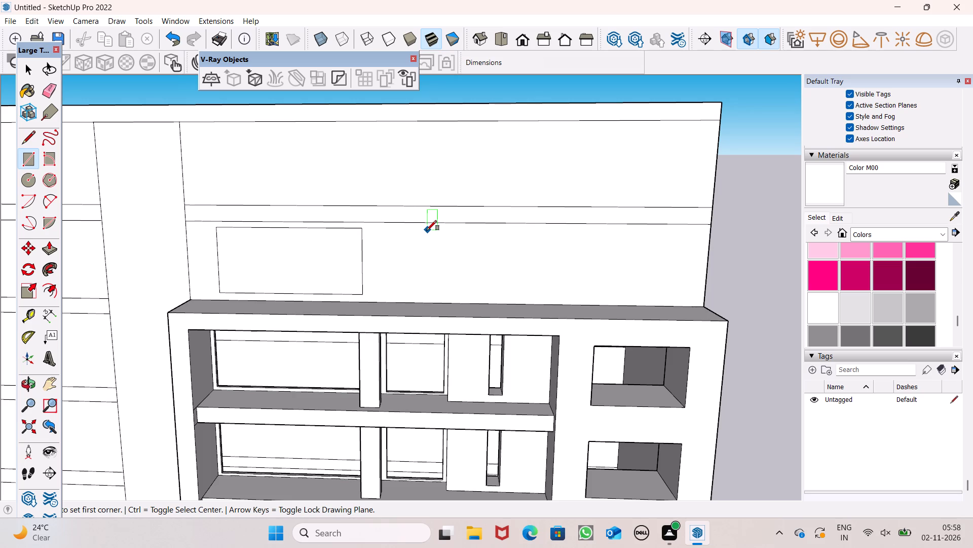
pyautogui.click(401, 232)
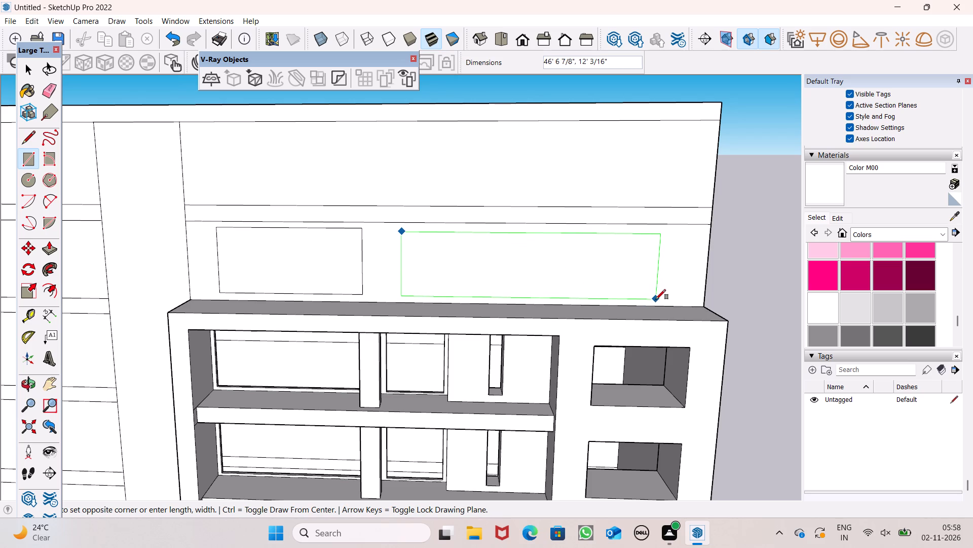
pyautogui.click(656, 299)
# Copy the narrower rectangle above the bay frame up about 18' onto the top storey's wall, and clear the selection.
pyautogui.scroll(-6, 650, 296)
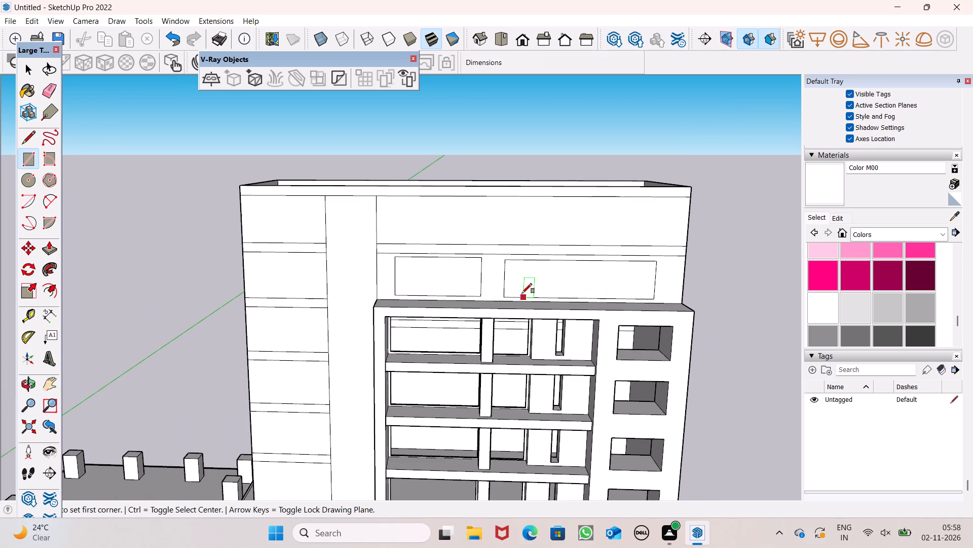
pyautogui.press('space')
pyautogui.scroll(4, 464, 274)
pyautogui.doubleClick(454, 297)
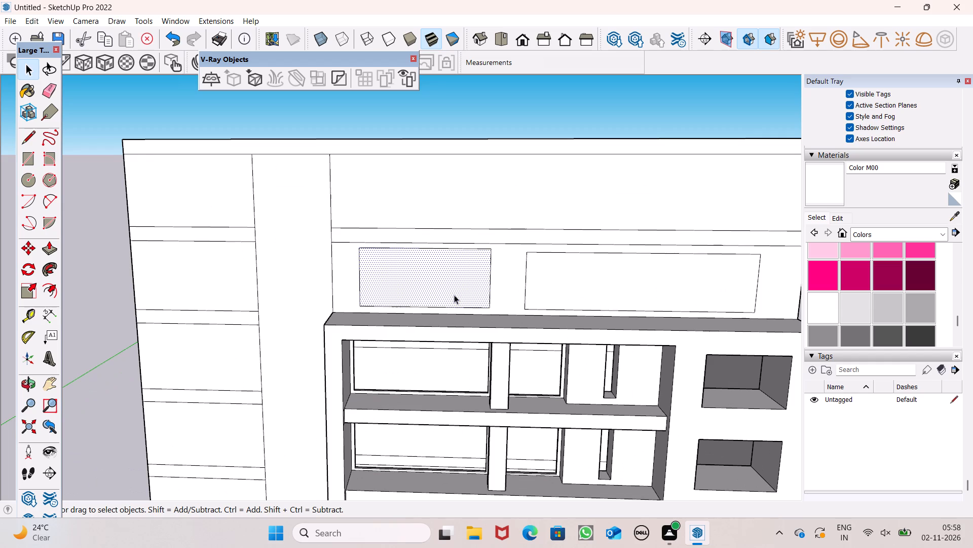
pyautogui.click(454, 291)
pyautogui.moveTo(454, 292); pyautogui.dragTo(449, 307)
pyautogui.press('m')
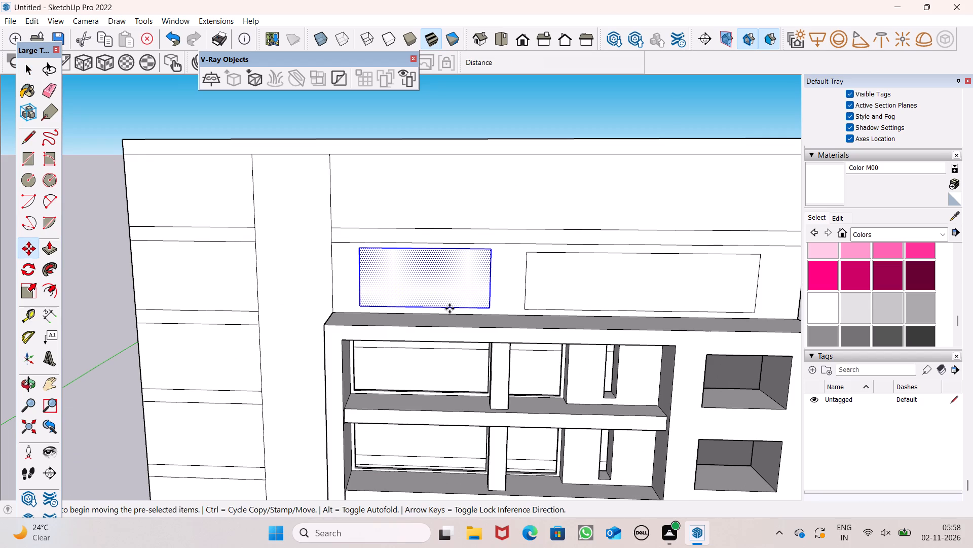
pyautogui.press('Return')
pyautogui.moveTo(436, 282); pyautogui.dragTo(430, 193)
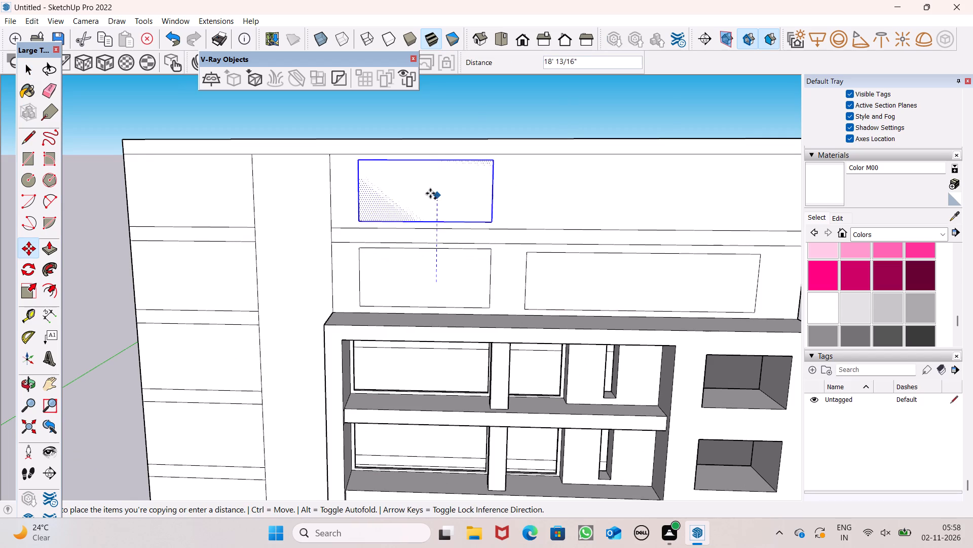
pyautogui.moveTo(430, 193); pyautogui.dragTo(432, 197)
pyautogui.scroll(-7, 399, 242)
pyautogui.press('space')
pyautogui.press('space')
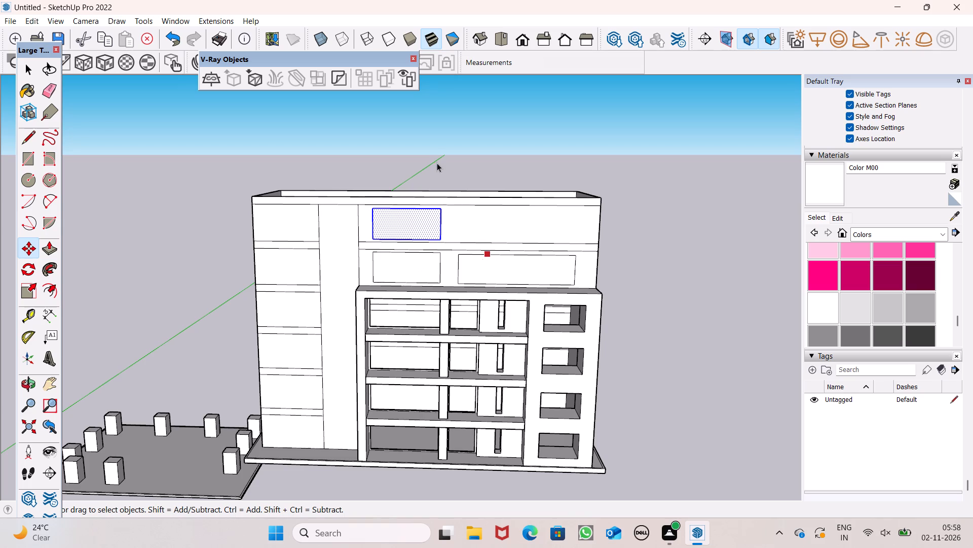
pyautogui.click(437, 161)
# Copy the wider rectangle above the bay frame straight up onto the top storey's wall, and clear the selection.
pyautogui.scroll(7, 443, 175)
pyautogui.doubleClick(529, 394)
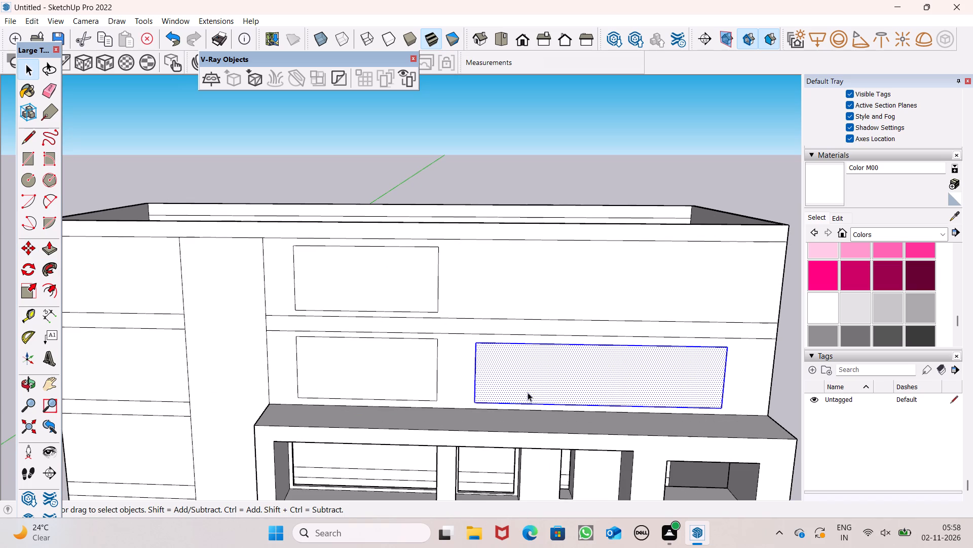
pyautogui.press('m')
pyautogui.press('Return')
pyautogui.moveTo(527, 394); pyautogui.dragTo(527, 303)
pyautogui.press('space')
pyautogui.click(450, 170)
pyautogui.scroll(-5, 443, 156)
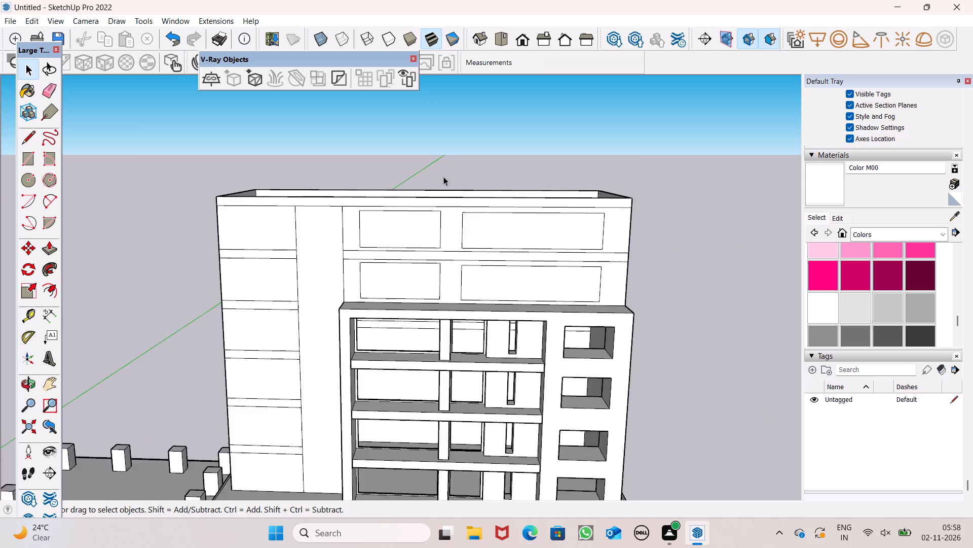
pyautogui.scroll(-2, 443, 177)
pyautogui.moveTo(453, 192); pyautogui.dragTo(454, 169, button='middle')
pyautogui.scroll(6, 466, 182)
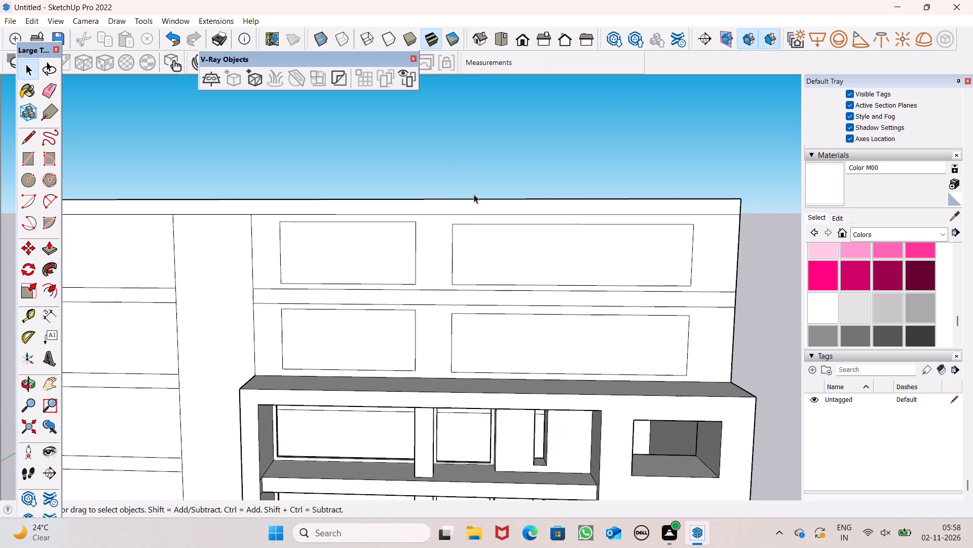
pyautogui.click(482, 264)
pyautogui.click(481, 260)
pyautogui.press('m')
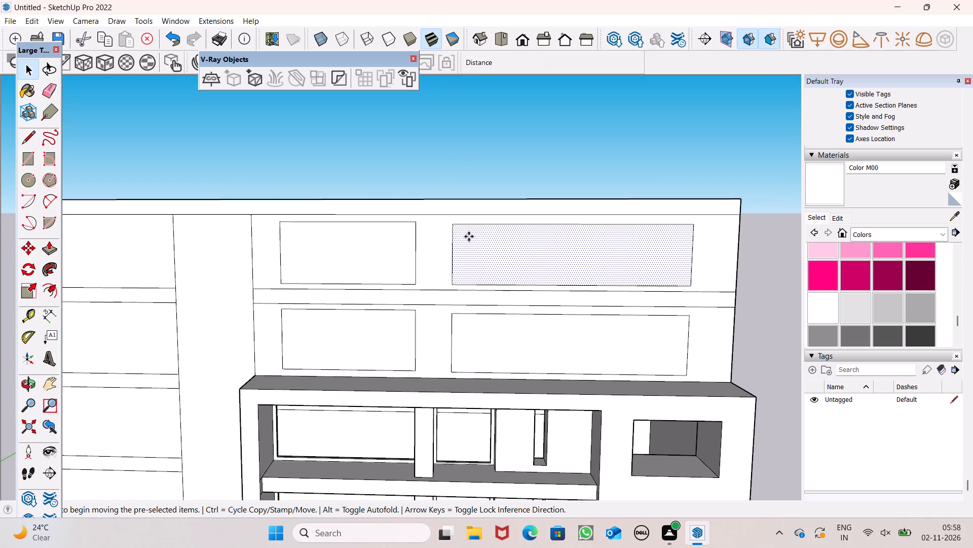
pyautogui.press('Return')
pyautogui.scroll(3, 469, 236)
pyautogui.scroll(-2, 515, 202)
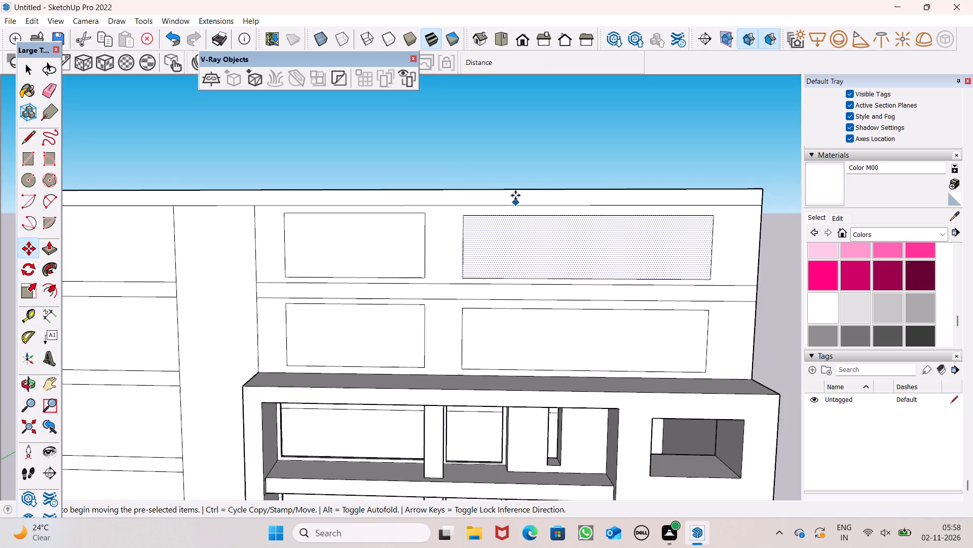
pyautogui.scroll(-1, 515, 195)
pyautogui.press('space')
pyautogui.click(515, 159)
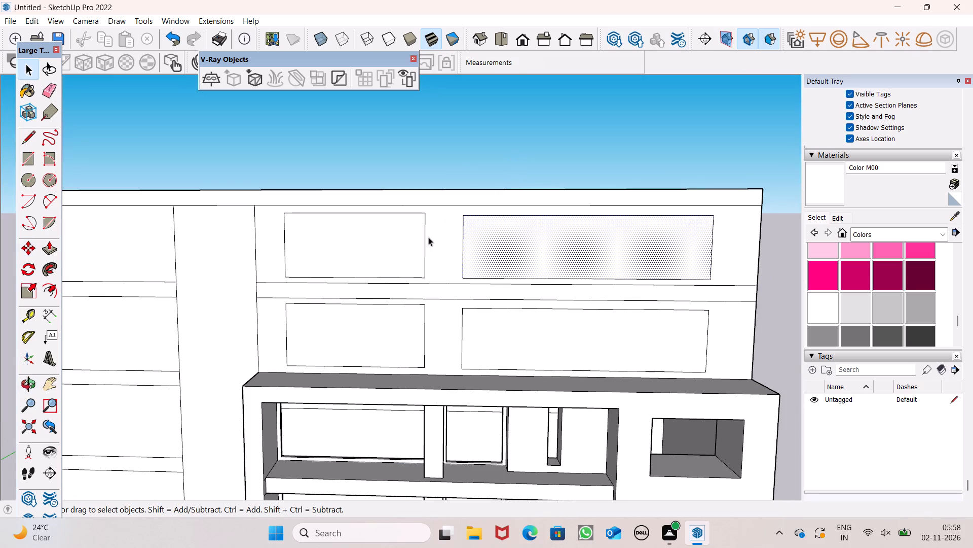
# Move the top storey's narrower rectangle about 2 11/16" towards the wider rectangle, and clear the selection.
pyautogui.scroll(6, 390, 261)
pyautogui.doubleClick(391, 261)
pyautogui.doubleClick(392, 261)
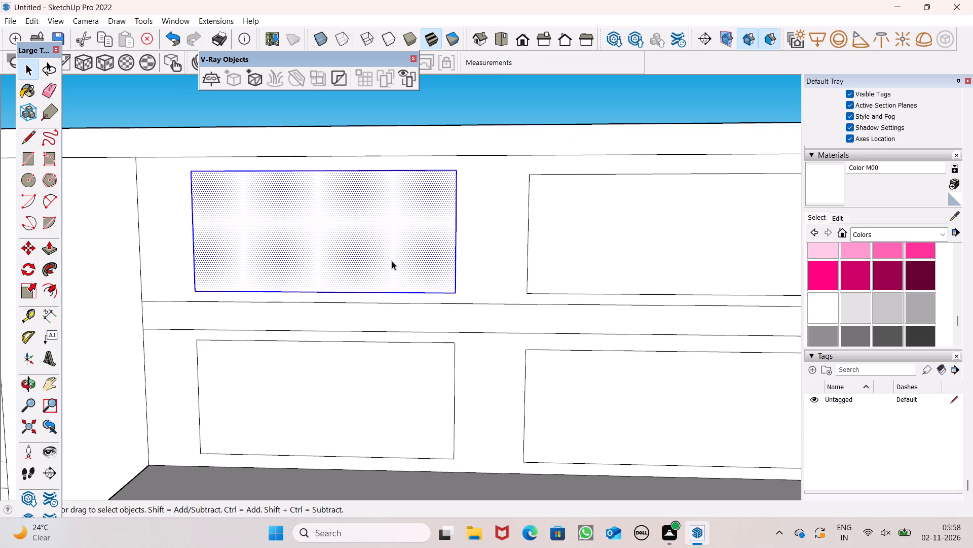
pyautogui.press('m')
pyautogui.press('Return')
pyautogui.scroll(6, 412, 278)
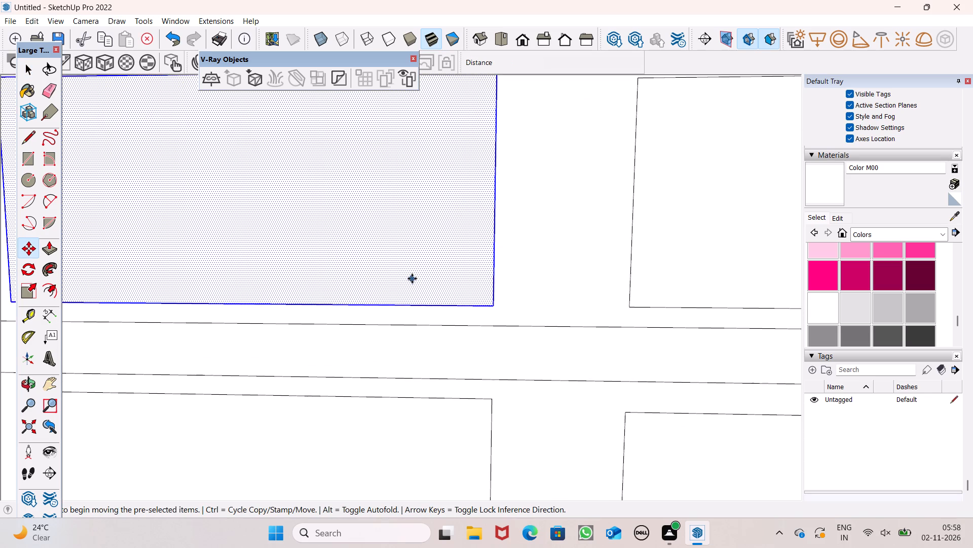
pyautogui.moveTo(412, 279); pyautogui.dragTo(416, 283)
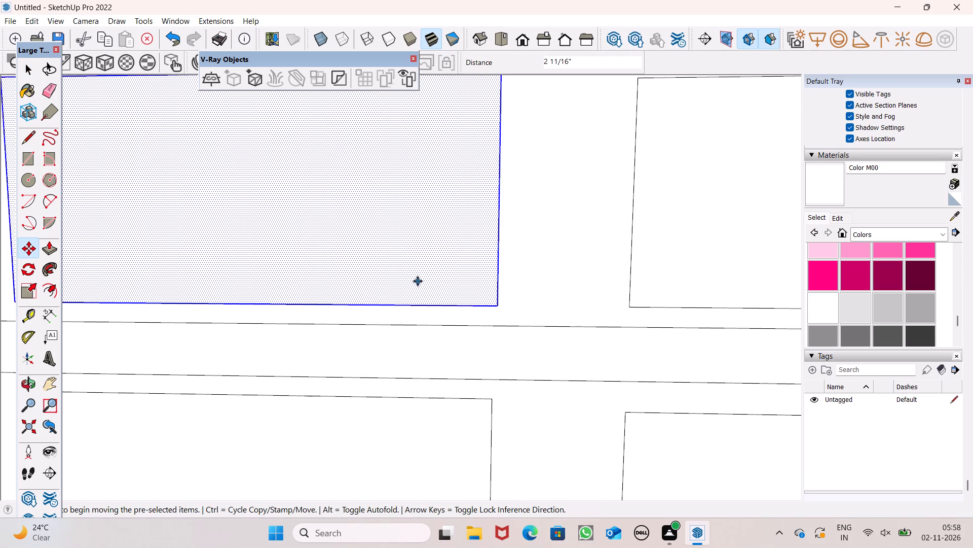
pyautogui.press('space')
pyautogui.scroll(-13, 415, 272)
pyautogui.click(406, 185)
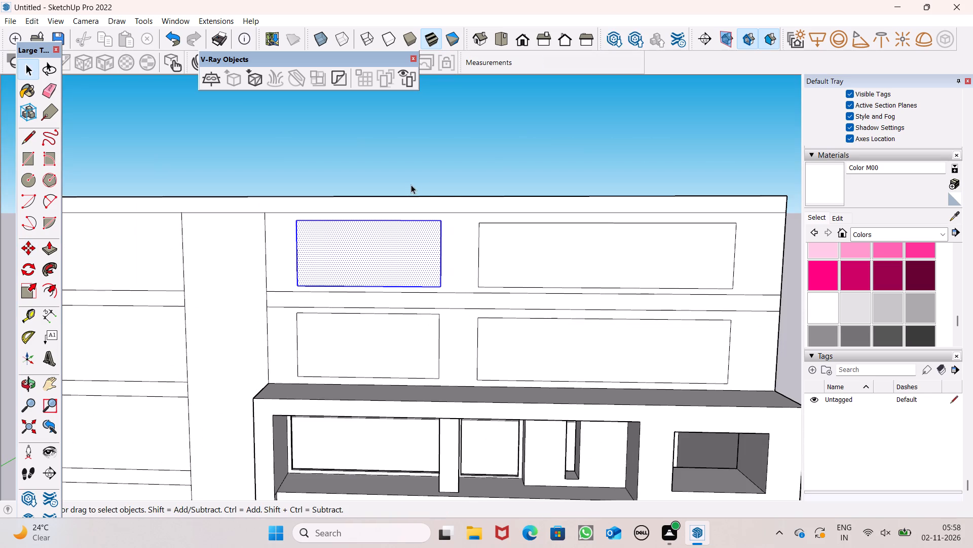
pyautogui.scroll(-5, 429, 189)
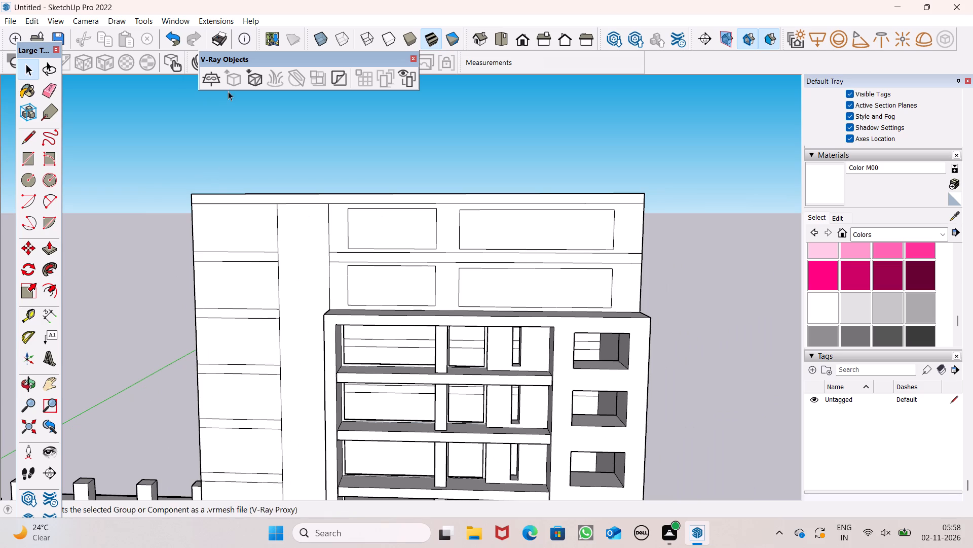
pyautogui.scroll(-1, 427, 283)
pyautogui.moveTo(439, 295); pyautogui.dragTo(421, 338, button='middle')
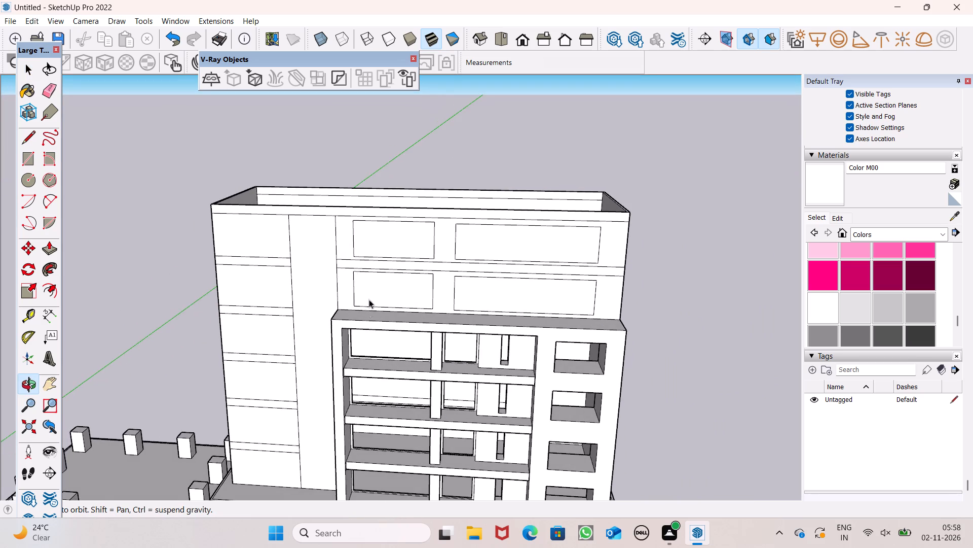
# Push the narrower rectangle just above the bay frame 7 13/16" through the wall to make a window opening.
pyautogui.scroll(-3, 451, 221)
pyautogui.moveTo(412, 280); pyautogui.dragTo(439, 259, button='middle')
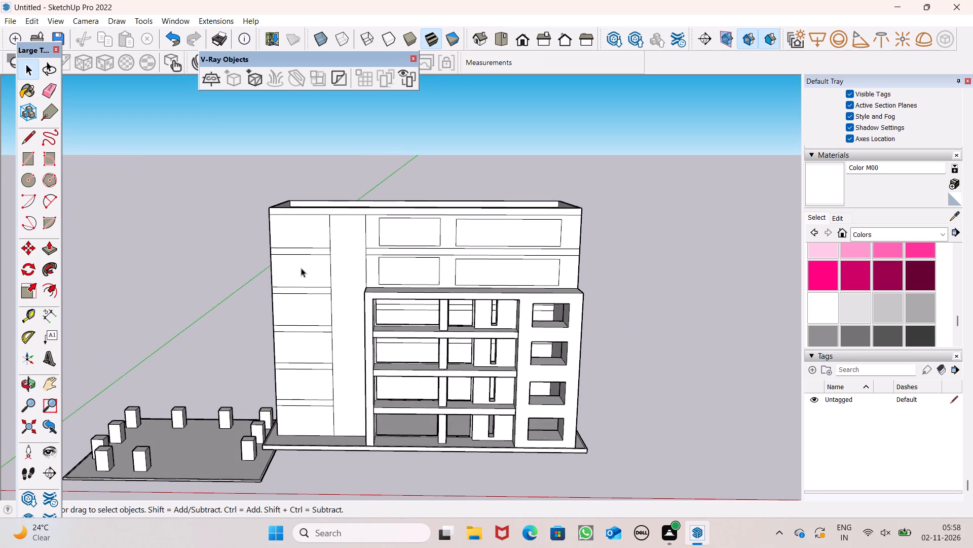
pyautogui.scroll(1, 296, 267)
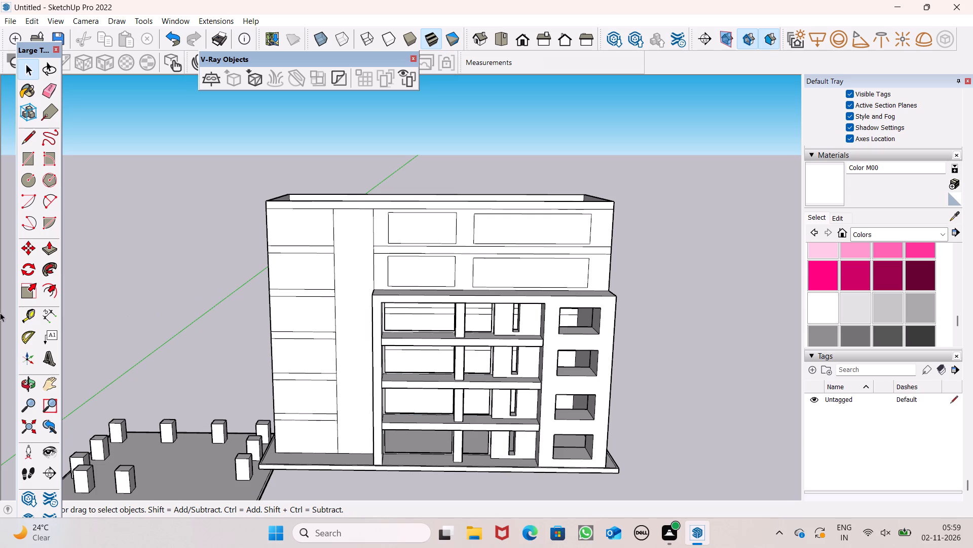
pyautogui.click(47, 252)
pyautogui.scroll(4, 498, 198)
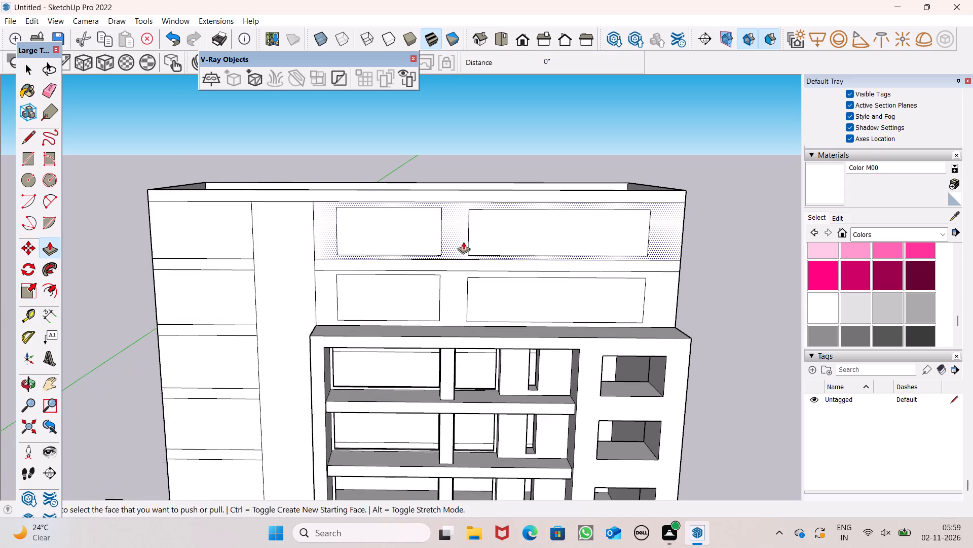
pyautogui.scroll(-2, 463, 242)
pyautogui.moveTo(455, 317); pyautogui.dragTo(438, 377, button='middle')
pyautogui.scroll(6, 396, 297)
pyautogui.scroll(-1, 438, 289)
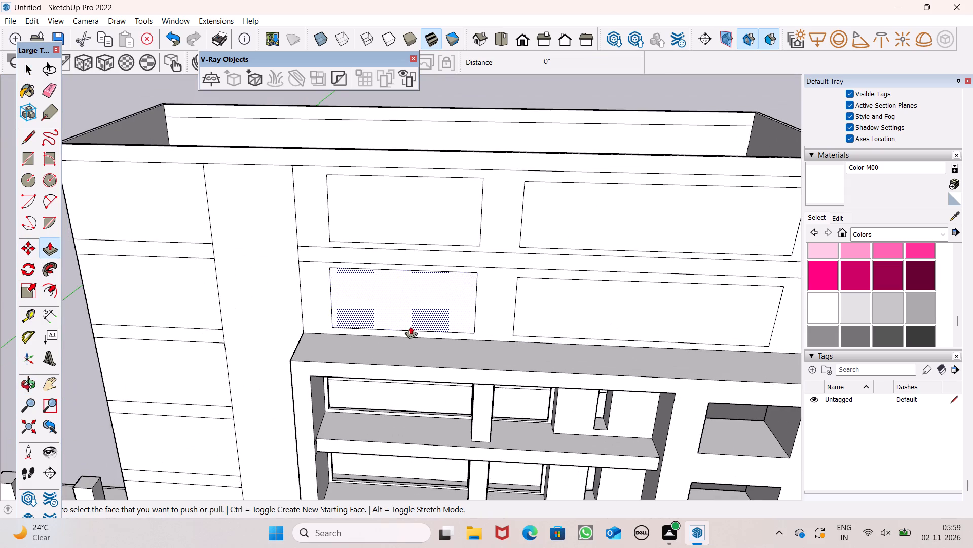
pyautogui.moveTo(413, 326); pyautogui.dragTo(429, 300, button='middle')
pyautogui.scroll(5, 369, 281)
pyautogui.scroll(-6, 589, 216)
pyautogui.scroll(6, 420, 254)
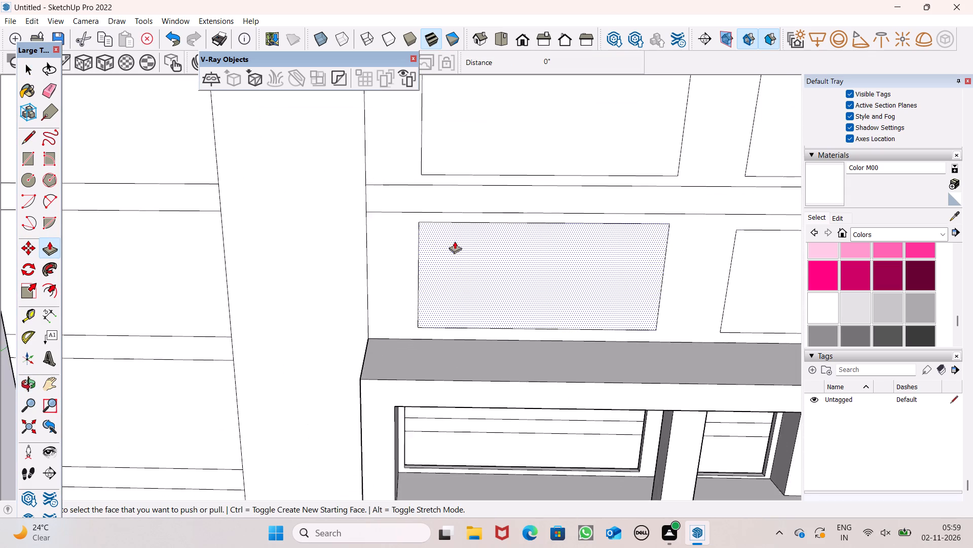
pyautogui.moveTo(424, 326); pyautogui.dragTo(457, 296)
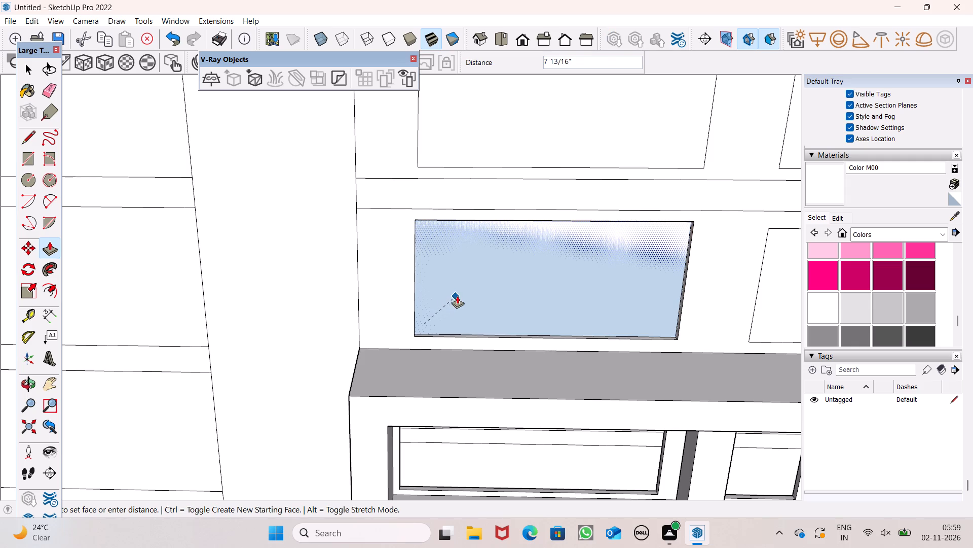
pyautogui.moveTo(457, 296); pyautogui.dragTo(468, 293)
# Lower the sill of that narrower opening by about 1'3", down to the top of the bay frame.
pyautogui.scroll(-5, 394, 293)
pyautogui.moveTo(447, 316); pyautogui.dragTo(450, 232, button='middle')
pyautogui.scroll(1, 446, 232)
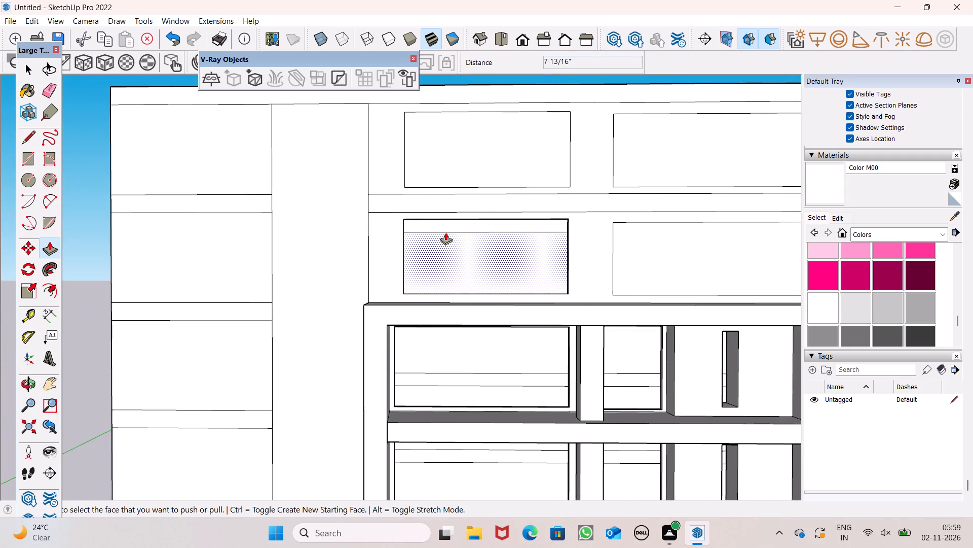
pyautogui.scroll(-3, 437, 426)
pyautogui.moveTo(400, 423); pyautogui.dragTo(395, 547, button='middle')
pyautogui.scroll(8, 442, 347)
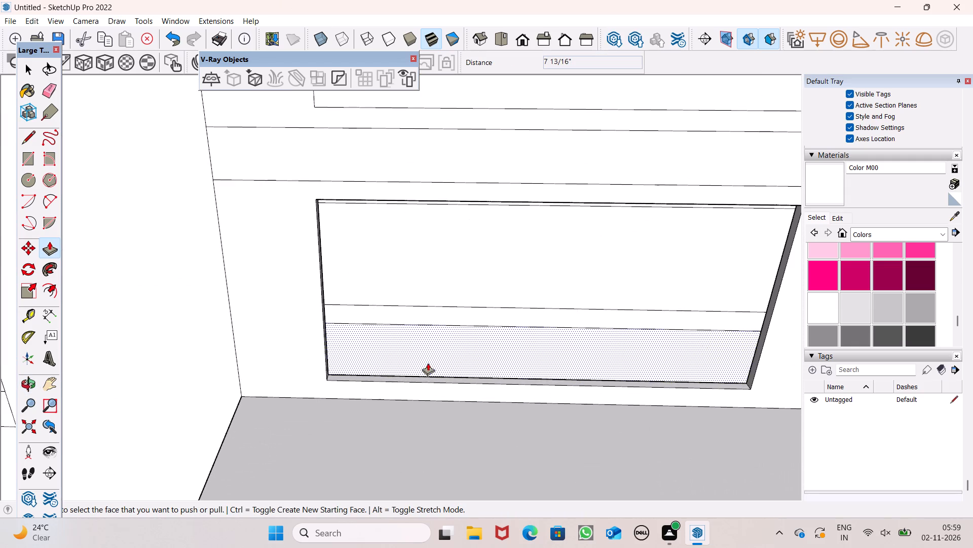
pyautogui.moveTo(422, 387); pyautogui.dragTo(427, 406)
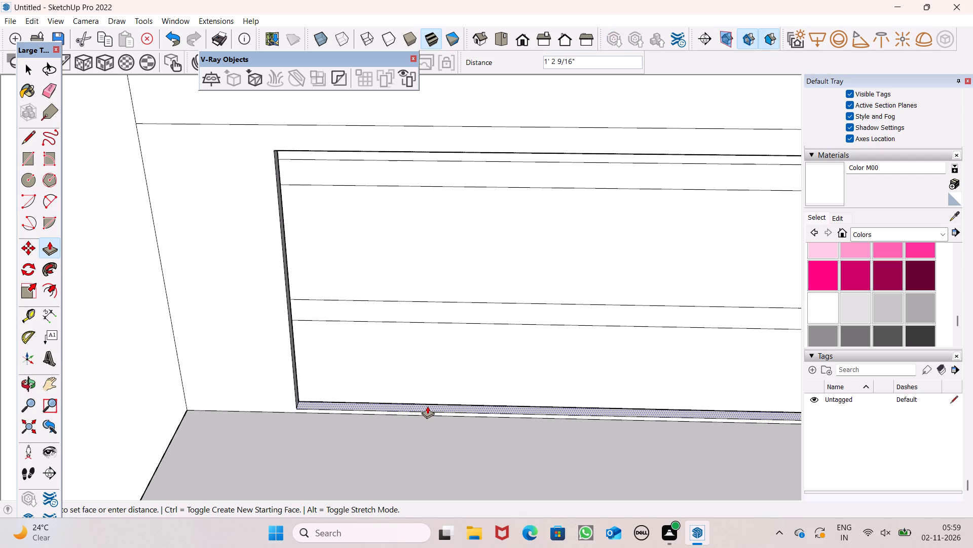
pyautogui.moveTo(427, 406); pyautogui.dragTo(428, 414)
# Push the top storey's narrower rectangle 7 13/16" through the wall to make a window opening.
pyautogui.scroll(-12, 426, 346)
pyautogui.middleClick(402, 365)
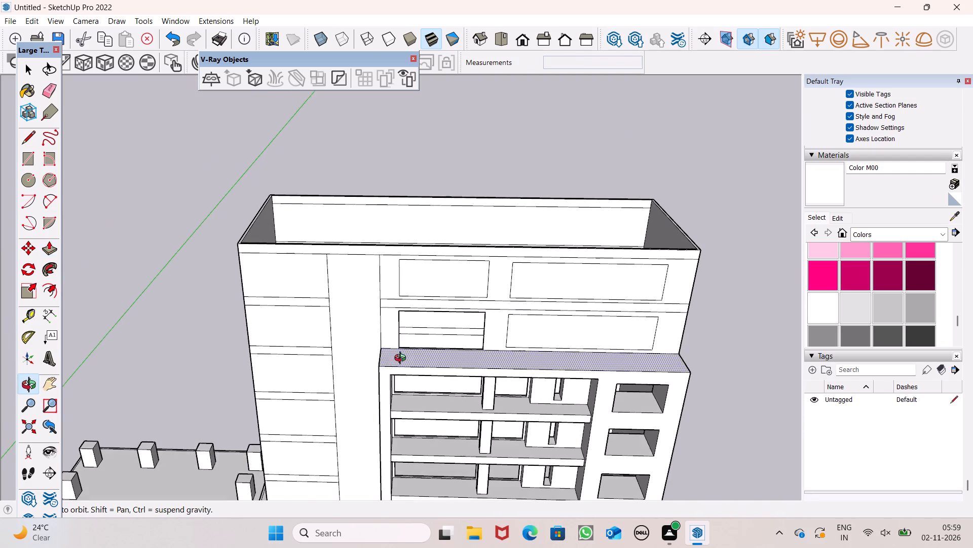
pyautogui.scroll(7, 411, 307)
pyautogui.moveTo(394, 291); pyautogui.dragTo(405, 273)
# Lower the sill of the top storey's narrower opening by about 1'1 3/16".
pyautogui.moveTo(416, 307); pyautogui.dragTo(410, 342, button='middle')
pyautogui.scroll(13, 402, 335)
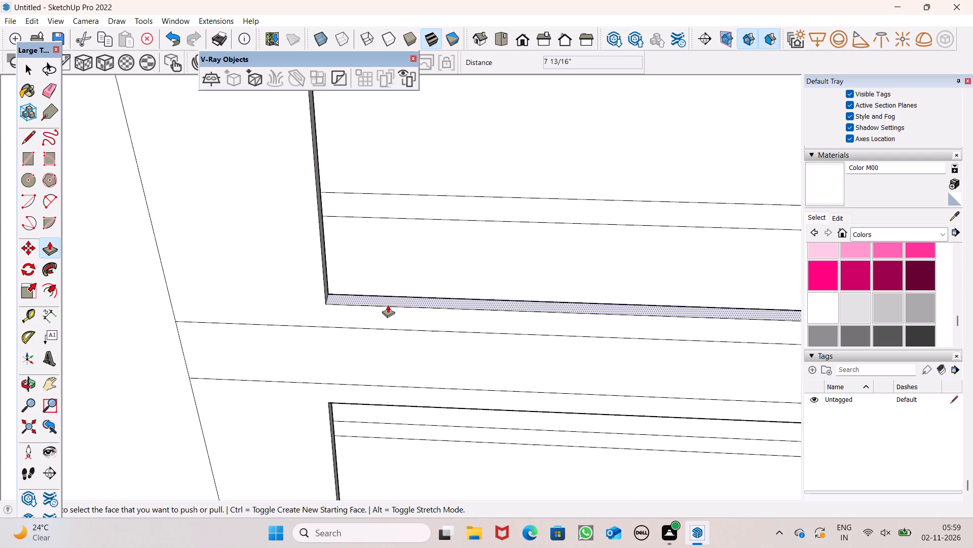
pyautogui.moveTo(388, 304); pyautogui.dragTo(394, 327)
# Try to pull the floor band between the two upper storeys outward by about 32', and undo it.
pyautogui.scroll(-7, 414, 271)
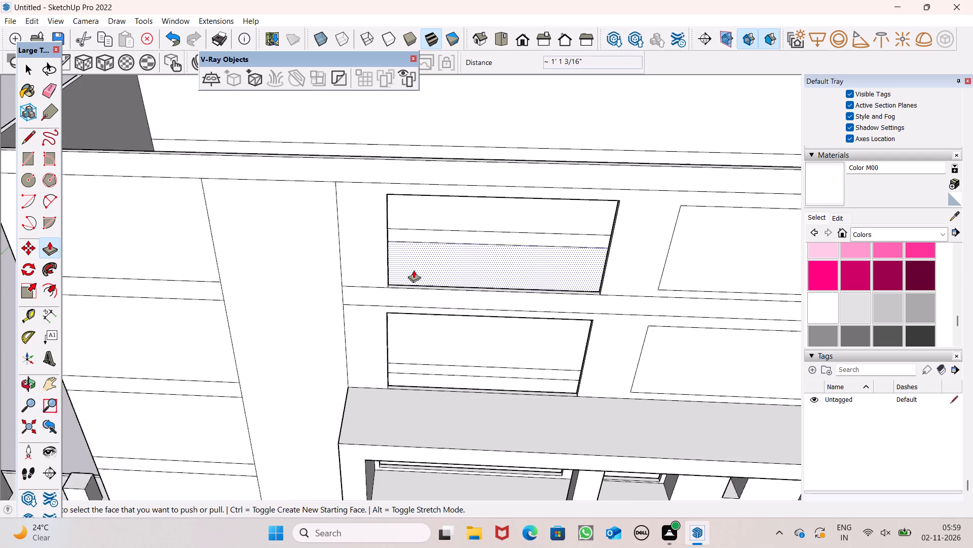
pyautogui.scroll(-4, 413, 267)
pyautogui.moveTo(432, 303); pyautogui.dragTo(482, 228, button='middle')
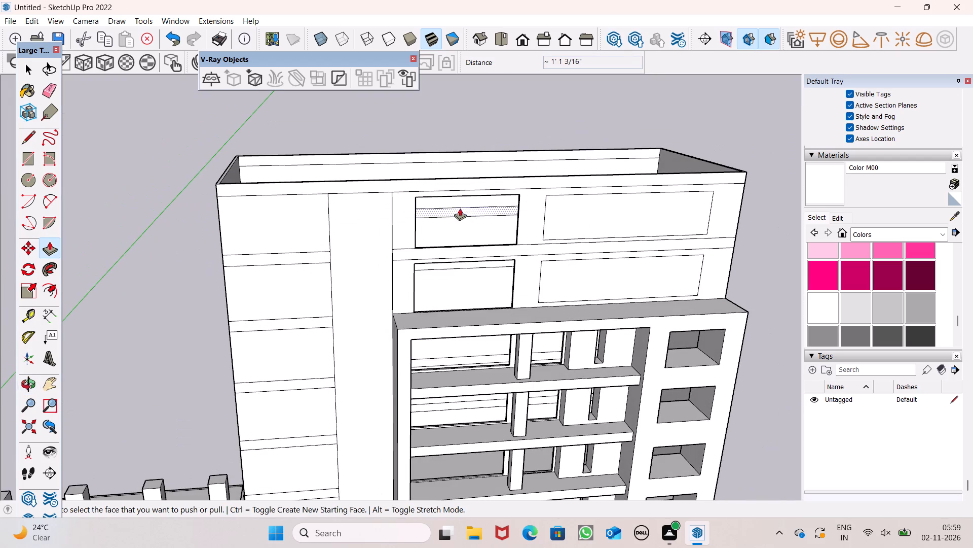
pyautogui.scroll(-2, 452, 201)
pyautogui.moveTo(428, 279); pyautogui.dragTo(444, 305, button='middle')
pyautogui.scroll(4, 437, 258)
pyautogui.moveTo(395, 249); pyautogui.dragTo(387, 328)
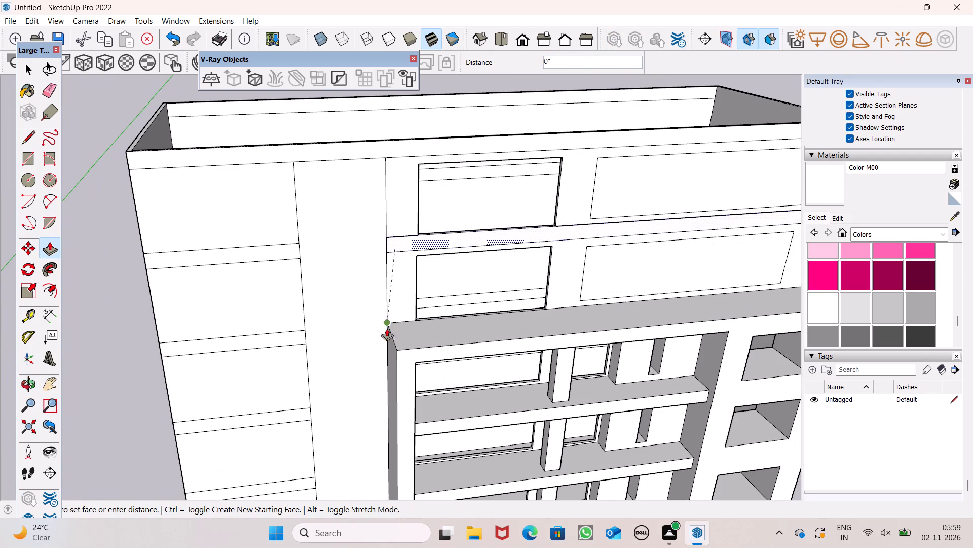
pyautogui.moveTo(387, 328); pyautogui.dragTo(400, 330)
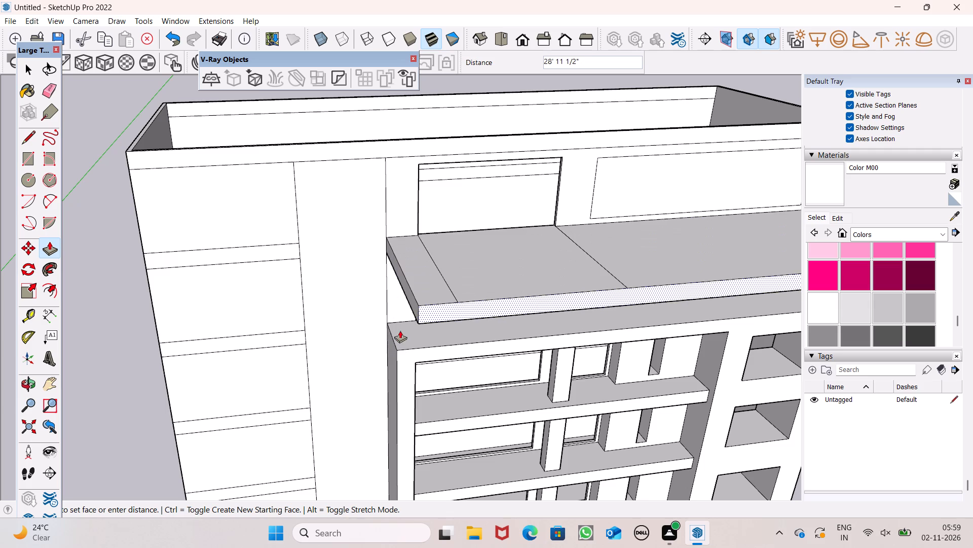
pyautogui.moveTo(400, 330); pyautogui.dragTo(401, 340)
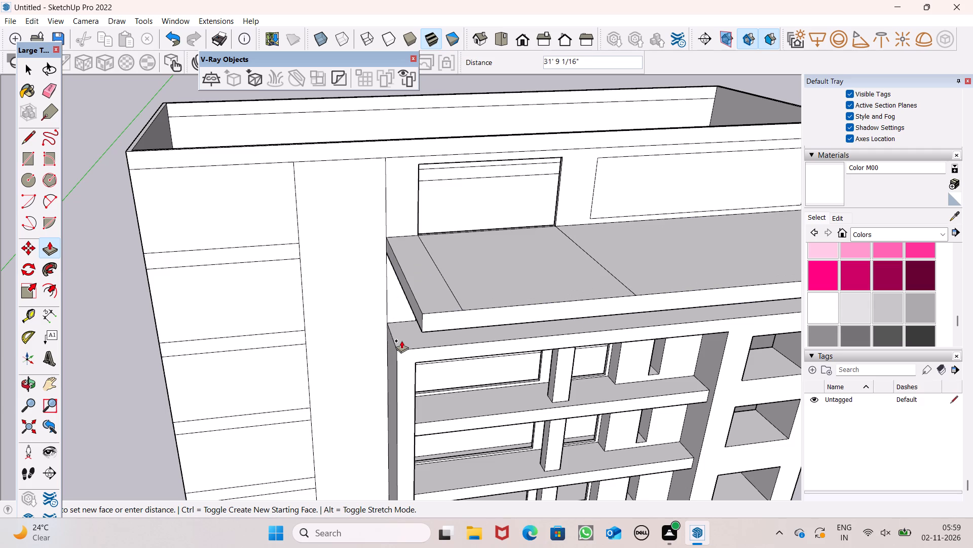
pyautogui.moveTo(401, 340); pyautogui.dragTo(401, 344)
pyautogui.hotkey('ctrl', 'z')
# Pull the floor band between the two upper storeys outward 10'9 9/16" as a projecting slab, level with the bay frame's front.
pyautogui.moveTo(408, 244); pyautogui.dragTo(408, 303)
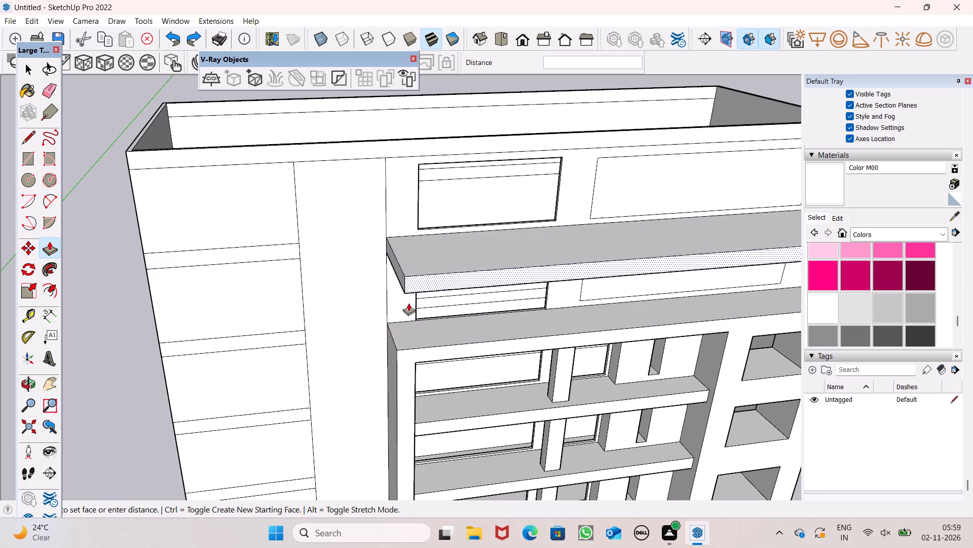
pyautogui.moveTo(408, 303); pyautogui.dragTo(403, 345)
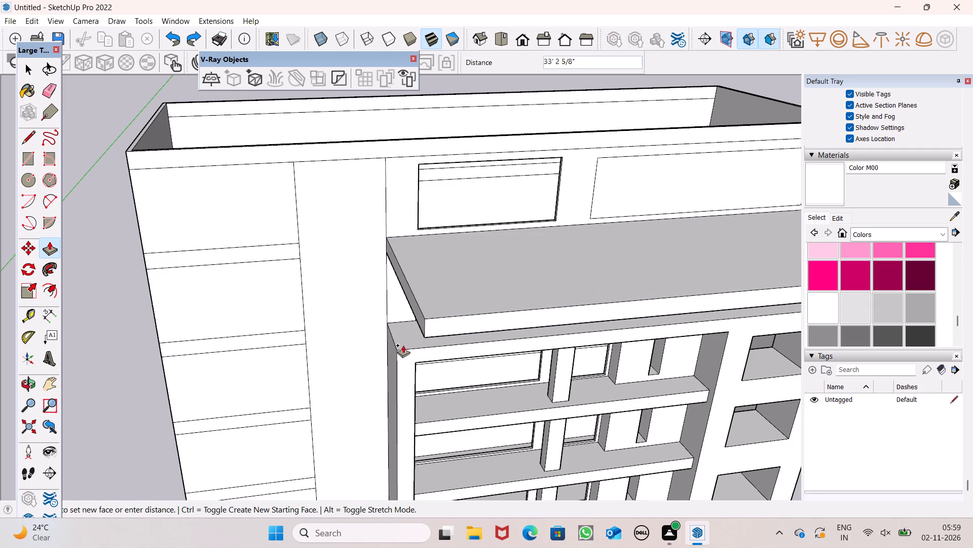
pyautogui.moveTo(403, 345); pyautogui.dragTo(398, 349)
# Lower the sill of the top storey's narrower opening onto the projecting slab, and leave the Push/Pull tool.
pyautogui.moveTo(458, 265); pyautogui.dragTo(410, 304, button='middle')
pyautogui.scroll(9, 420, 263)
pyautogui.moveTo(451, 262); pyautogui.dragTo(425, 306, button='middle')
pyautogui.scroll(6, 412, 264)
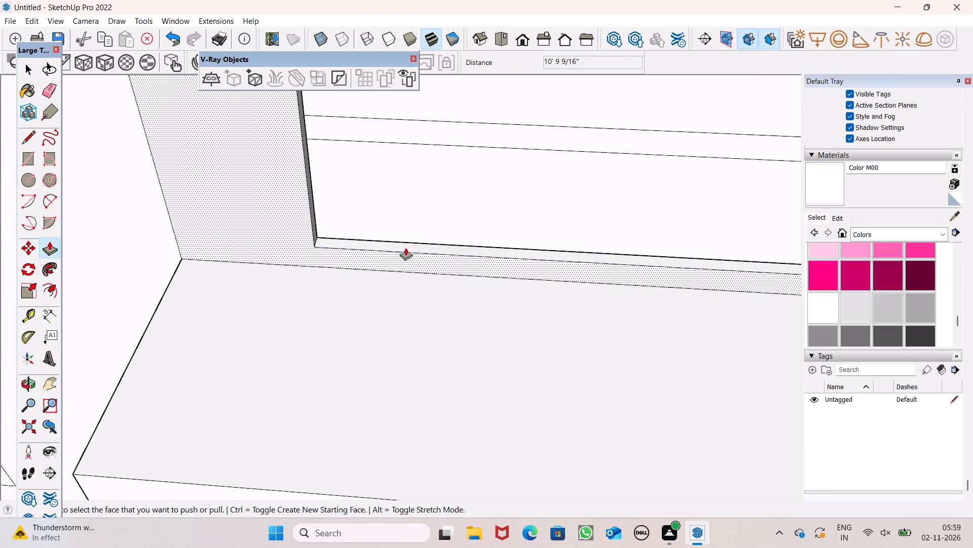
pyautogui.moveTo(405, 247); pyautogui.dragTo(399, 275)
pyautogui.scroll(-8, 381, 225)
pyautogui.moveTo(376, 293); pyautogui.dragTo(383, 244, button='middle')
pyautogui.scroll(9, 421, 214)
pyautogui.moveTo(597, 214); pyautogui.dragTo(536, 301, button='middle')
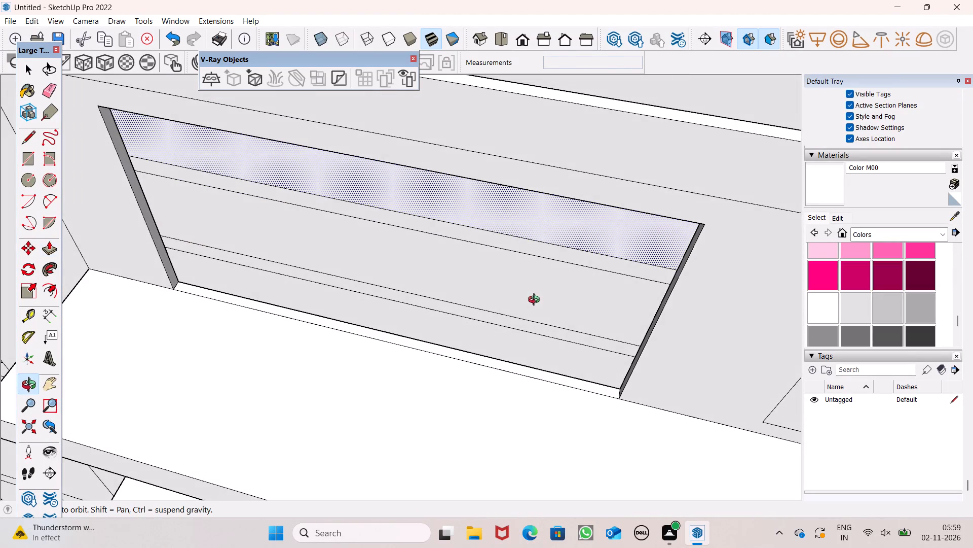
pyautogui.moveTo(536, 301); pyautogui.dragTo(655, 189, button='middle')
pyautogui.scroll(1, 646, 186)
pyautogui.press('space')
# Examine the projecting slab and the narrower window openings from the building's side and front.
pyautogui.scroll(-7, 448, 190)
pyautogui.scroll(-12, 409, 214)
pyautogui.scroll(-6, 351, 242)
pyautogui.moveTo(446, 247); pyautogui.dragTo(304, 220, button='middle')
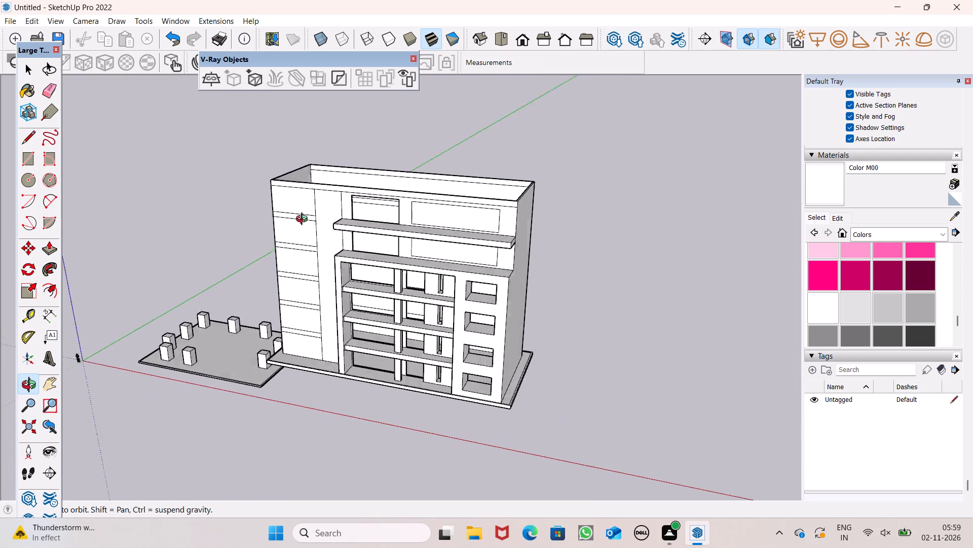
pyautogui.moveTo(304, 220); pyautogui.dragTo(279, 227, button='middle')
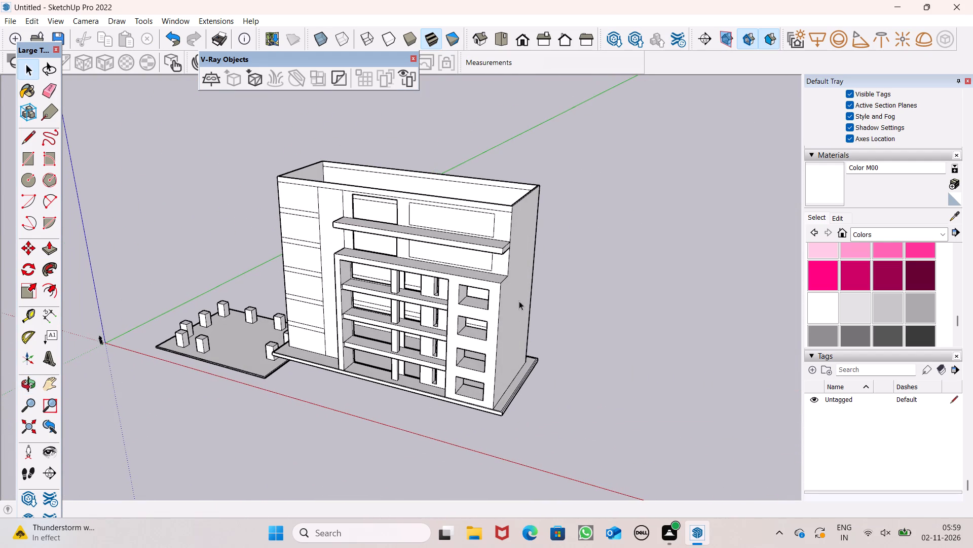
pyautogui.moveTo(450, 269); pyautogui.dragTo(557, 173, button='middle')
pyautogui.scroll(2, 399, 220)
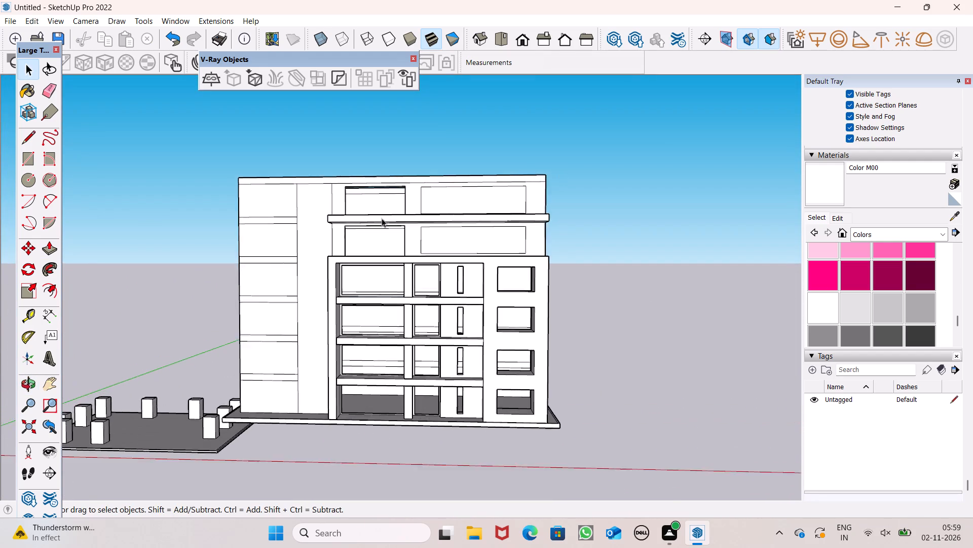
pyautogui.scroll(1, 382, 218)
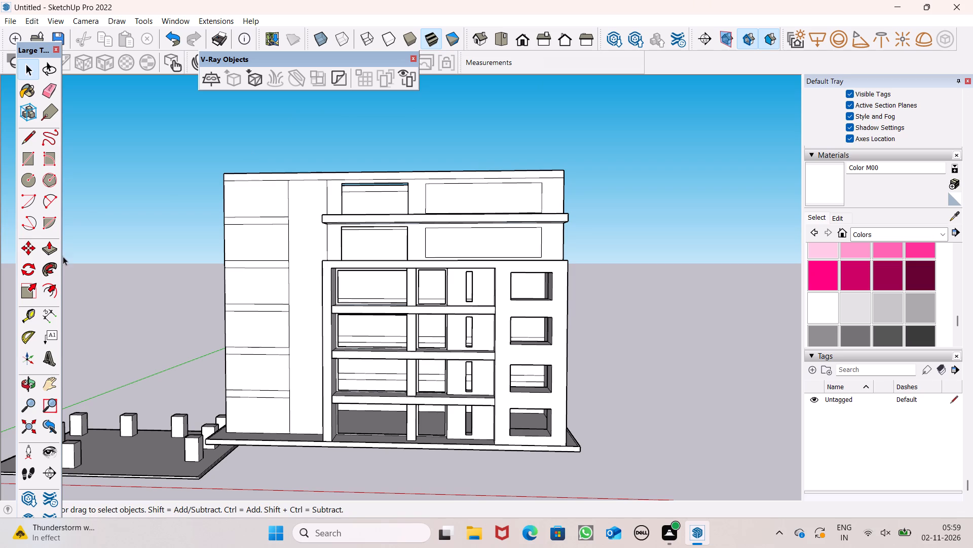
# Push the wider rectangles on both upper storeys 7 13/16" through the wall to make window openings.
pyautogui.moveTo(49, 247); pyautogui.dragTo(51, 243)
pyautogui.moveTo(552, 149); pyautogui.dragTo(541, 202, button='middle')
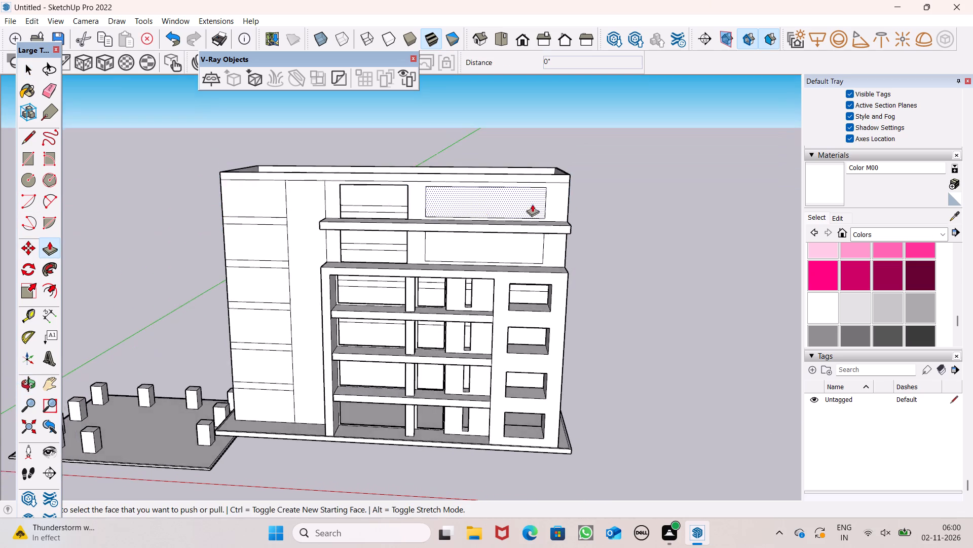
pyautogui.scroll(7, 481, 201)
pyautogui.moveTo(390, 227); pyautogui.dragTo(439, 219)
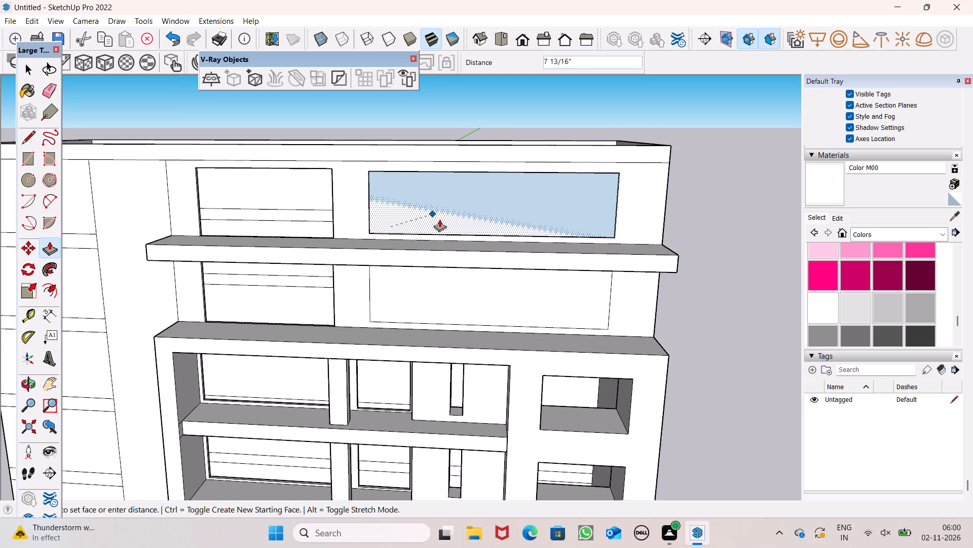
pyautogui.moveTo(439, 219); pyautogui.dragTo(436, 216)
pyautogui.moveTo(386, 310); pyautogui.dragTo(404, 304)
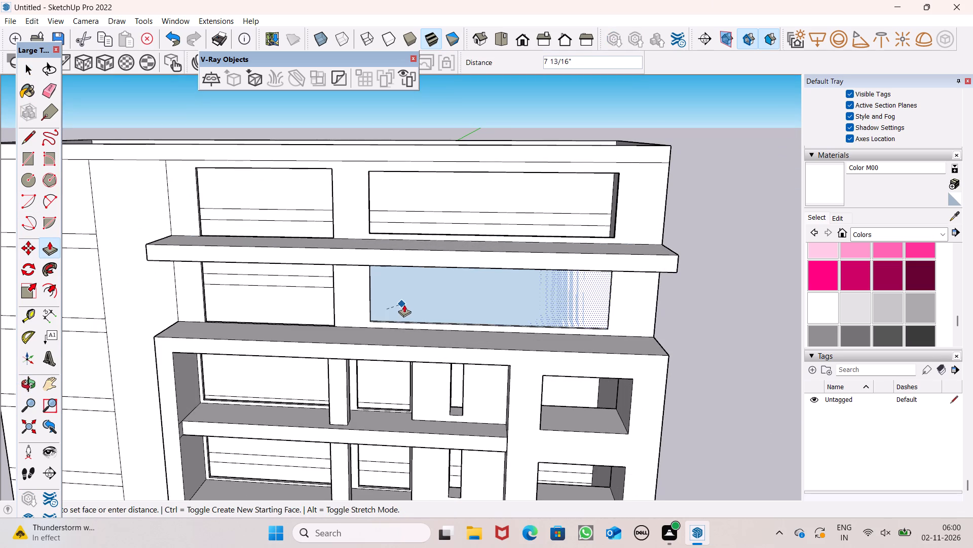
pyautogui.moveTo(404, 304); pyautogui.dragTo(443, 319)
# Lower the sill of the top storey's wider opening by about 1'1 1/8", down to the projecting slab.
pyautogui.moveTo(484, 212); pyautogui.dragTo(443, 353, button='middle')
pyautogui.scroll(3, 365, 301)
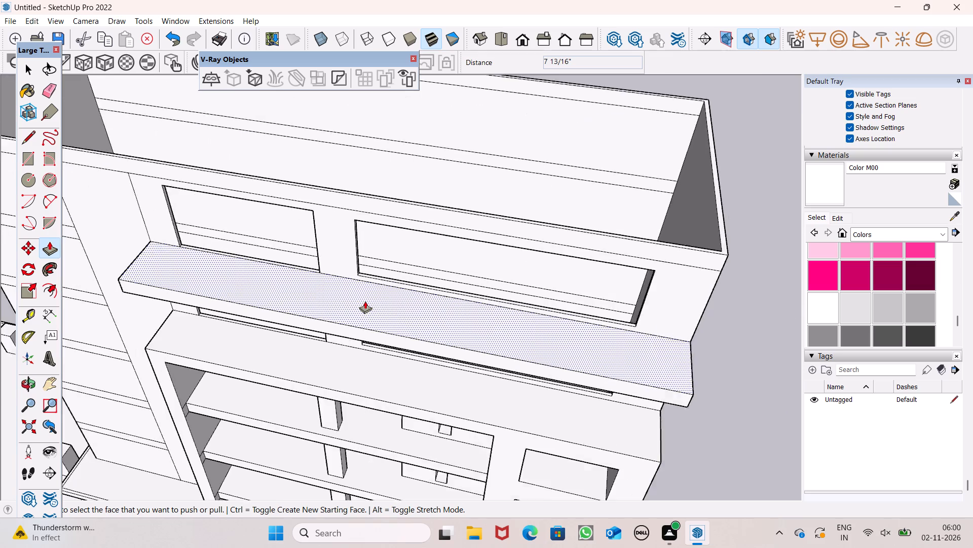
pyautogui.scroll(5, 365, 301)
pyautogui.scroll(7, 351, 258)
pyautogui.moveTo(355, 245); pyautogui.dragTo(355, 260)
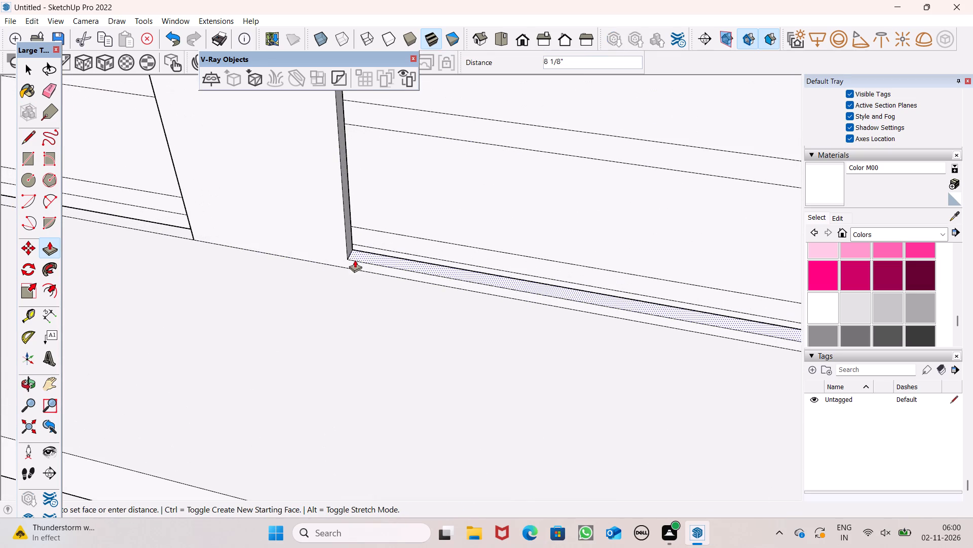
pyautogui.moveTo(355, 260); pyautogui.dragTo(355, 272)
# Lower the sill of the wider opening on the storey below by about 1'3 1/8", down to the bay frame's top.
pyautogui.scroll(-8, 432, 186)
pyautogui.scroll(-3, 447, 227)
pyautogui.moveTo(444, 292); pyautogui.dragTo(475, 166, button='middle')
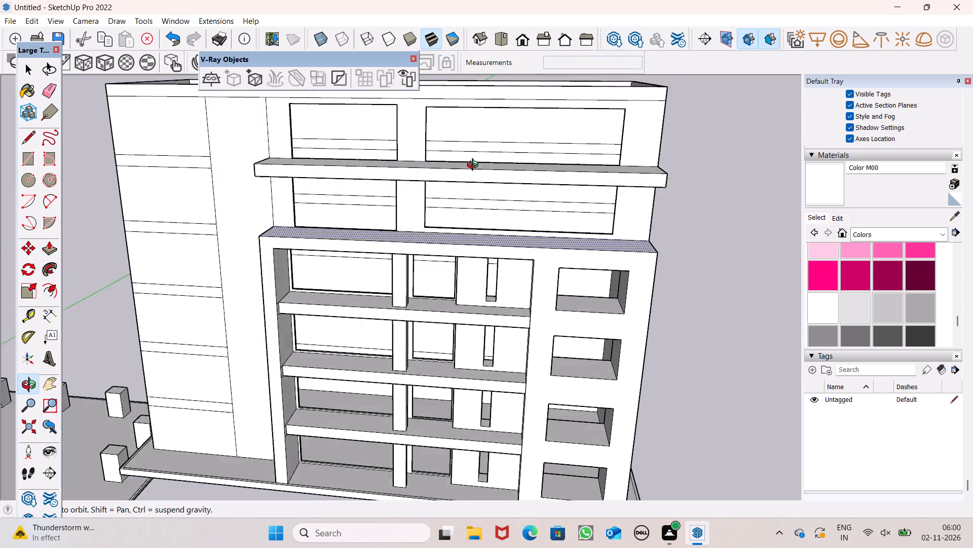
pyautogui.moveTo(475, 166); pyautogui.dragTo(477, 161, button='middle')
pyautogui.scroll(8, 423, 222)
pyautogui.moveTo(440, 256); pyautogui.dragTo(405, 297, button='middle')
pyautogui.scroll(8, 401, 293)
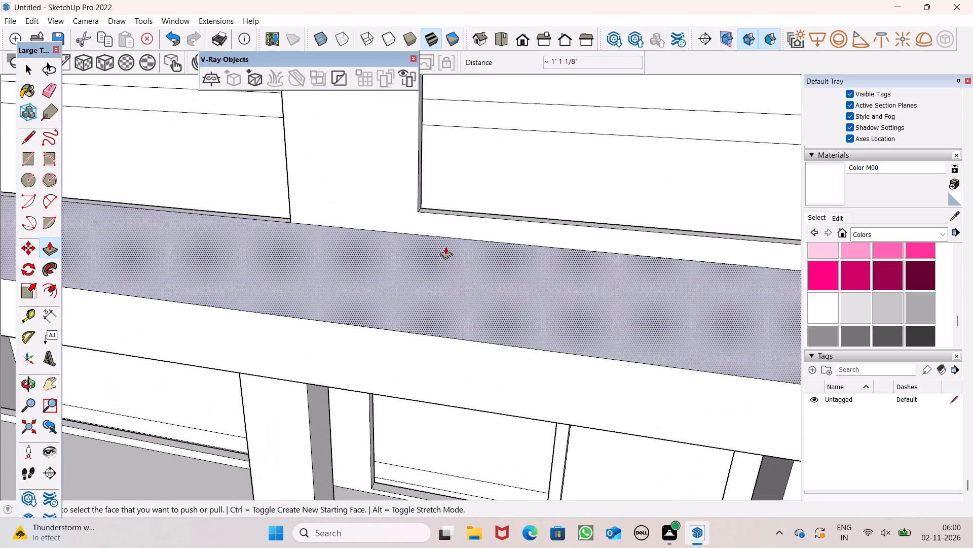
pyautogui.moveTo(426, 209); pyautogui.dragTo(420, 237)
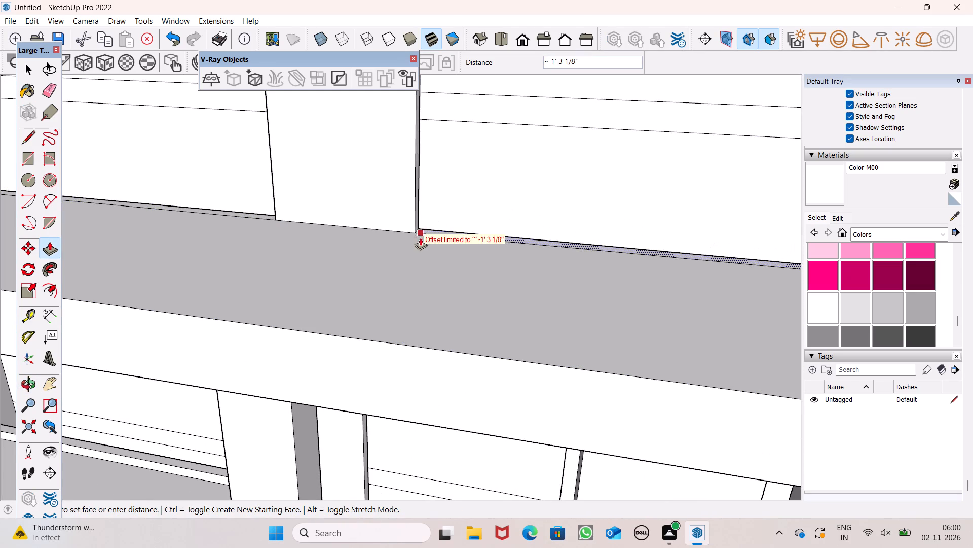
pyautogui.moveTo(420, 237); pyautogui.dragTo(419, 237)
# Review the whole building front with its upper window openings, leaving the Push/Pull tool and clearing the selection.
pyautogui.scroll(-7, 408, 200)
pyautogui.moveTo(403, 250); pyautogui.dragTo(444, 242, button='middle')
pyautogui.scroll(-12, 440, 183)
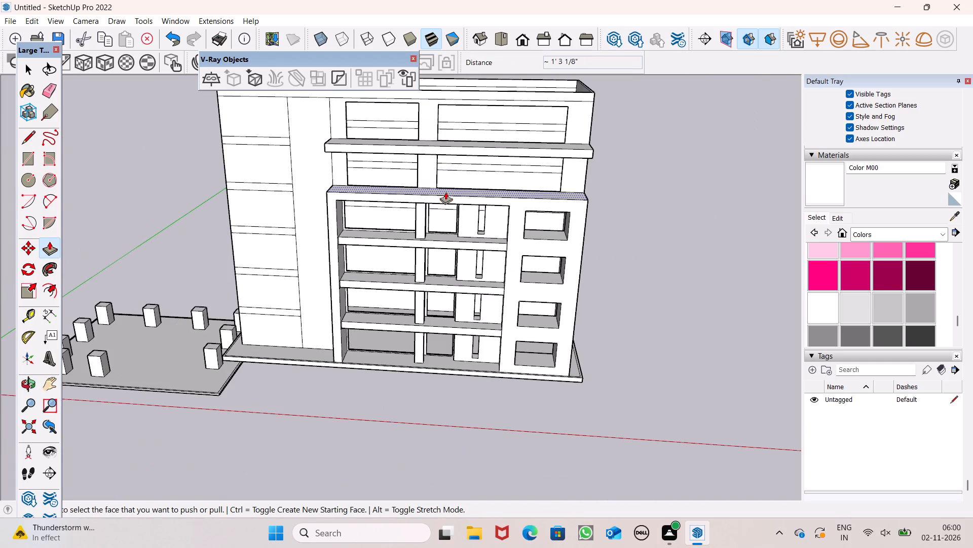
pyautogui.scroll(-4, 454, 192)
pyautogui.moveTo(491, 202); pyautogui.dragTo(506, 182, button='middle')
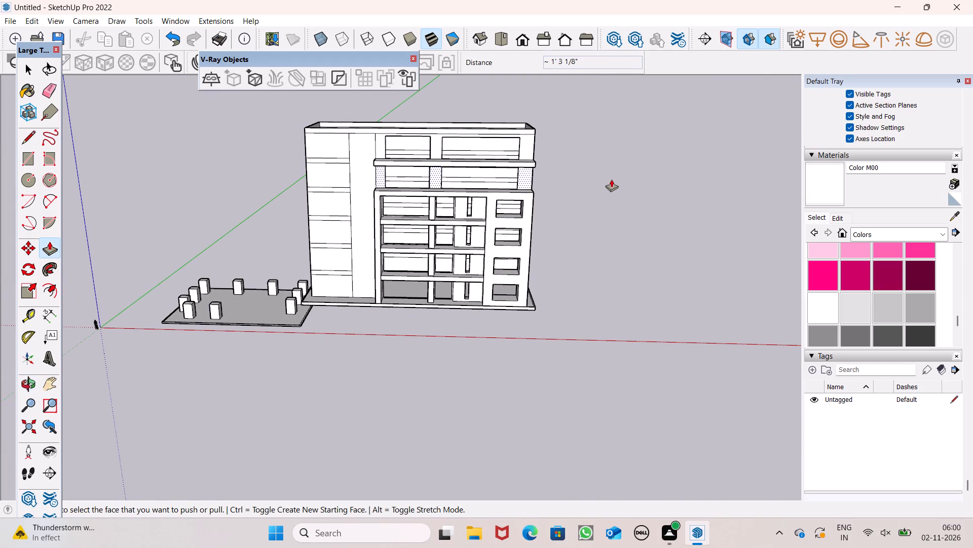
pyautogui.press('space')
pyautogui.click(613, 181)
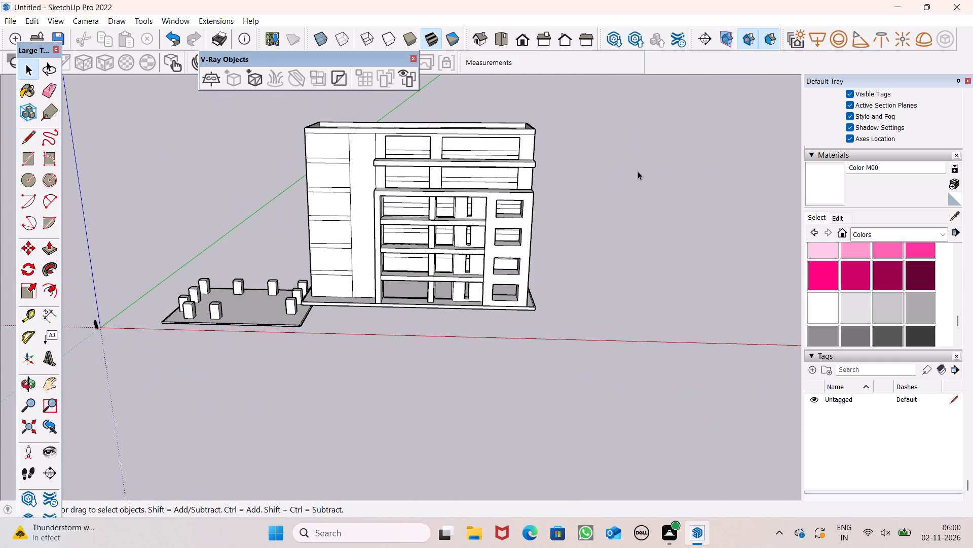
# Draw a 105' vertical line on the plain wall strip beside the bays, just inside its outer edge, from the top band to the base.
pyautogui.scroll(-5, 641, 168)
pyautogui.scroll(2, 642, 173)
pyautogui.scroll(-6, 642, 174)
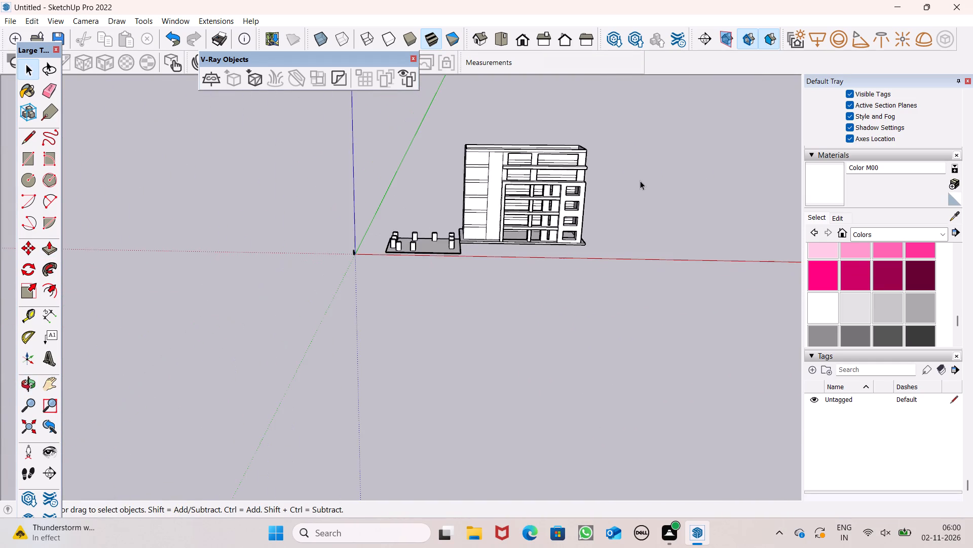
pyautogui.scroll(2, 364, 269)
pyautogui.scroll(15, 525, 136)
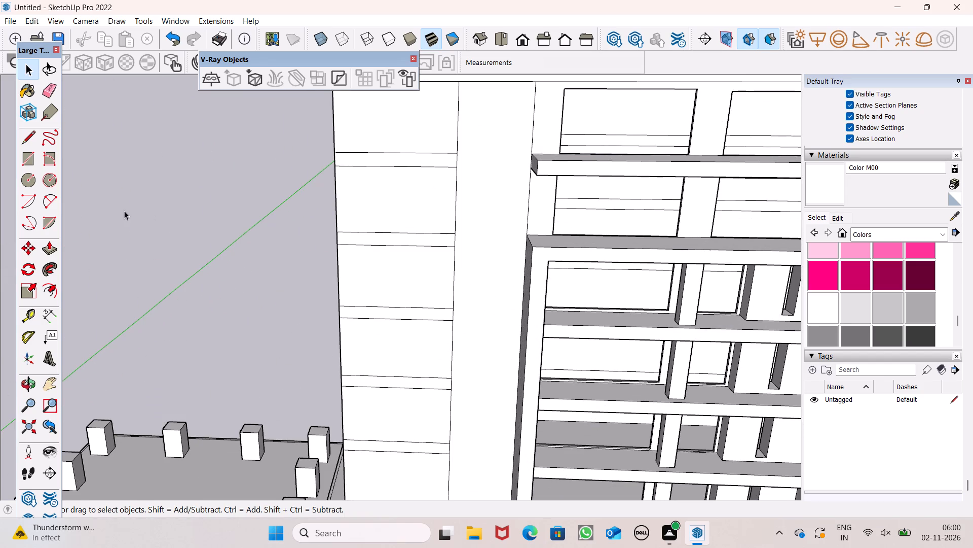
pyautogui.click(28, 140)
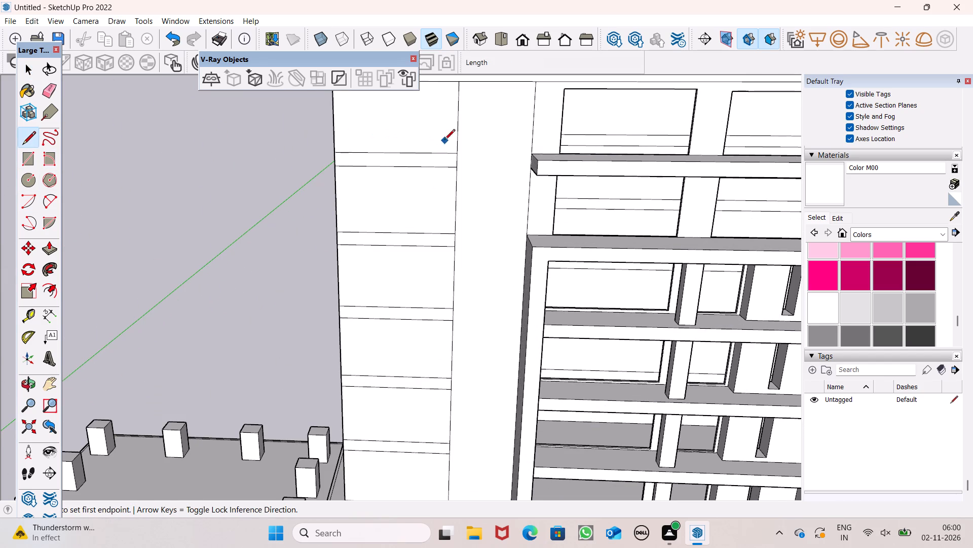
pyautogui.scroll(-1, 446, 186)
pyautogui.scroll(5, 497, 92)
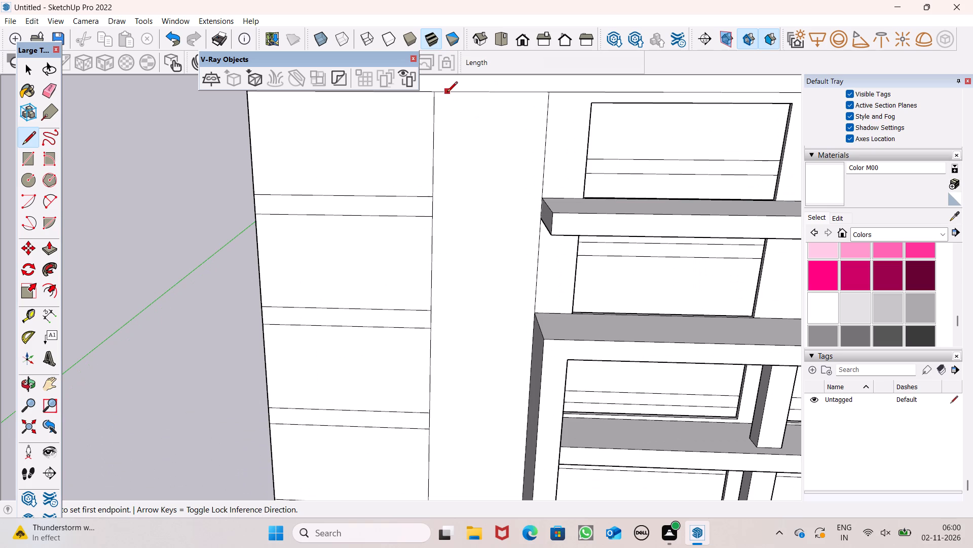
pyautogui.click(445, 93)
pyautogui.scroll(-8, 472, 154)
pyautogui.scroll(-1, 465, 272)
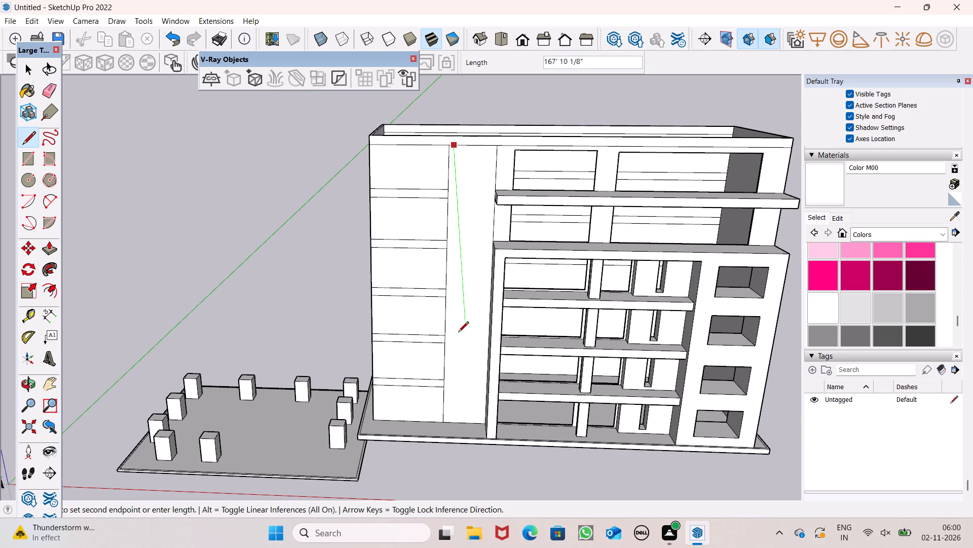
pyautogui.scroll(5, 445, 422)
pyautogui.click(449, 421)
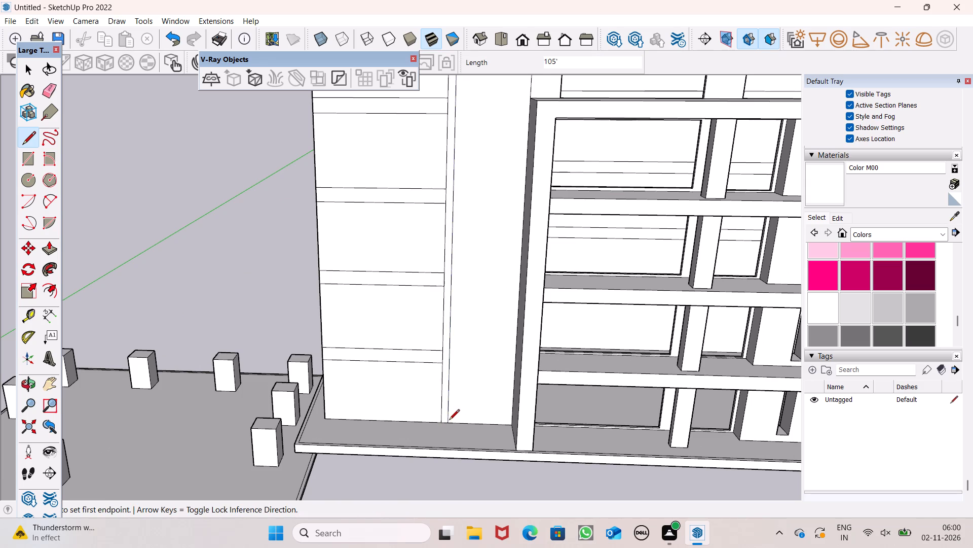
pyautogui.scroll(-7, 446, 398)
pyautogui.scroll(6, 484, 37)
pyautogui.press('space')
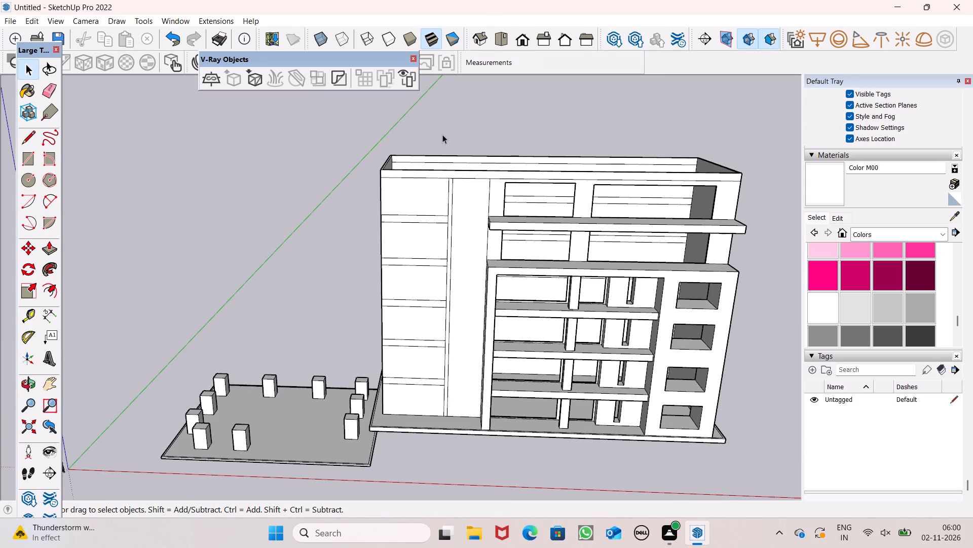
# Move the new vertical line about 9" closer to the plain strip's outer edge.
pyautogui.scroll(8, 442, 135)
pyautogui.scroll(9, 465, 267)
pyautogui.scroll(7, 455, 216)
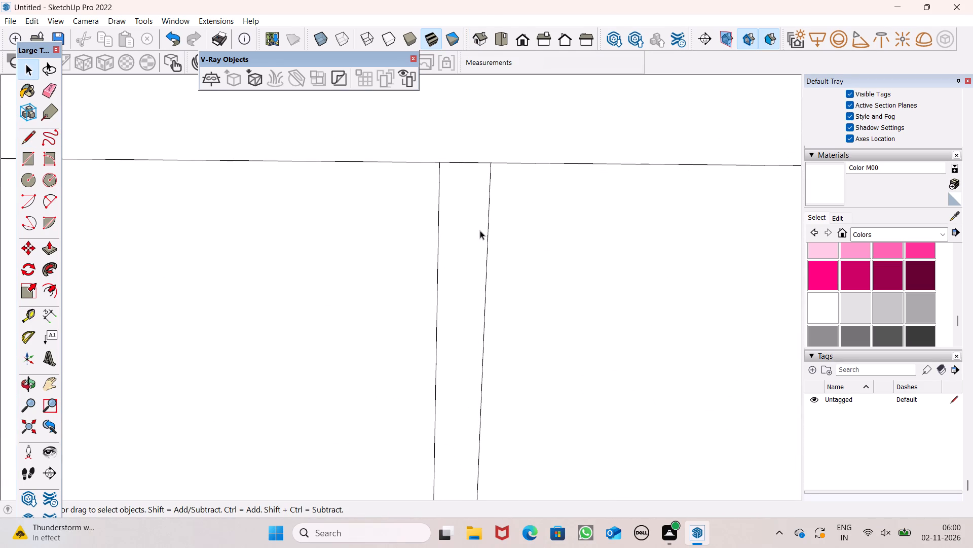
pyautogui.click(490, 210)
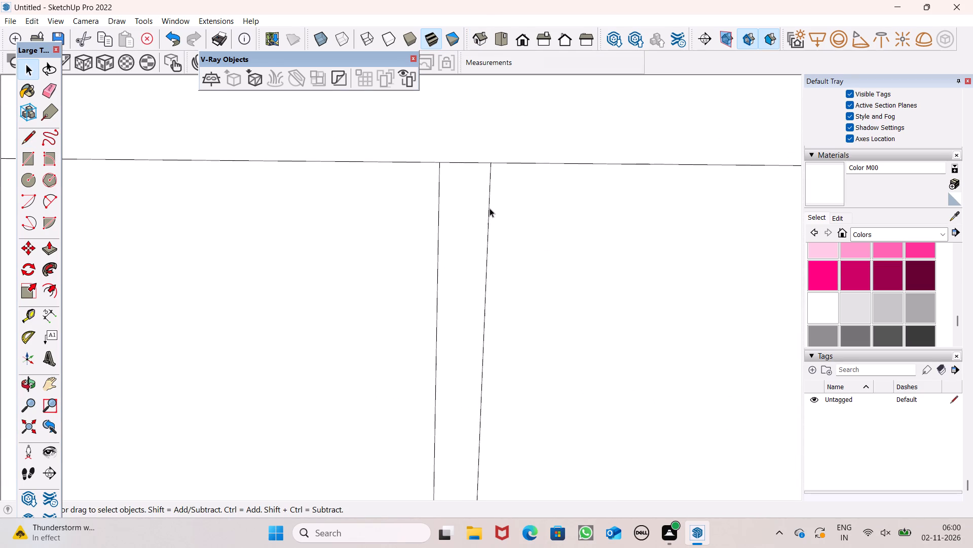
pyautogui.press('m')
pyautogui.press('Return')
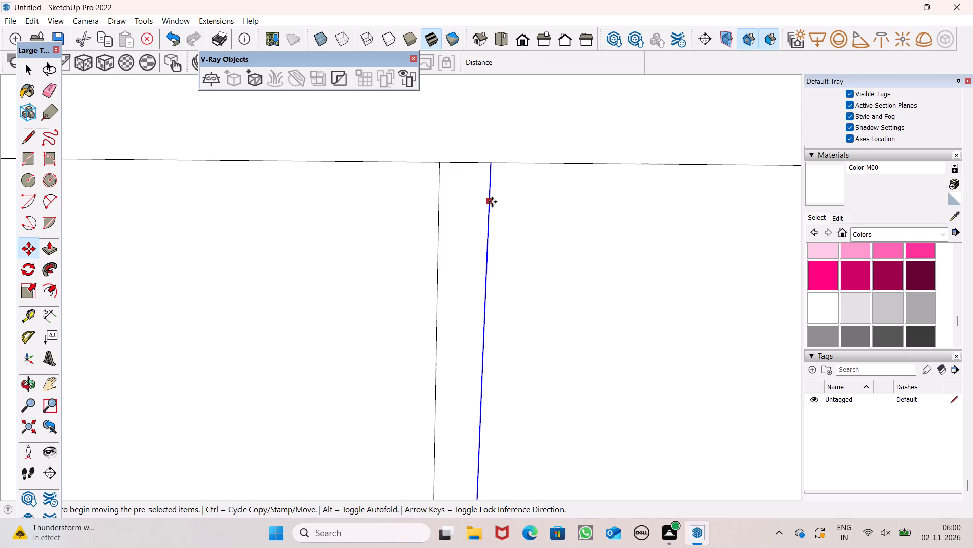
pyautogui.moveTo(492, 201); pyautogui.dragTo(470, 200)
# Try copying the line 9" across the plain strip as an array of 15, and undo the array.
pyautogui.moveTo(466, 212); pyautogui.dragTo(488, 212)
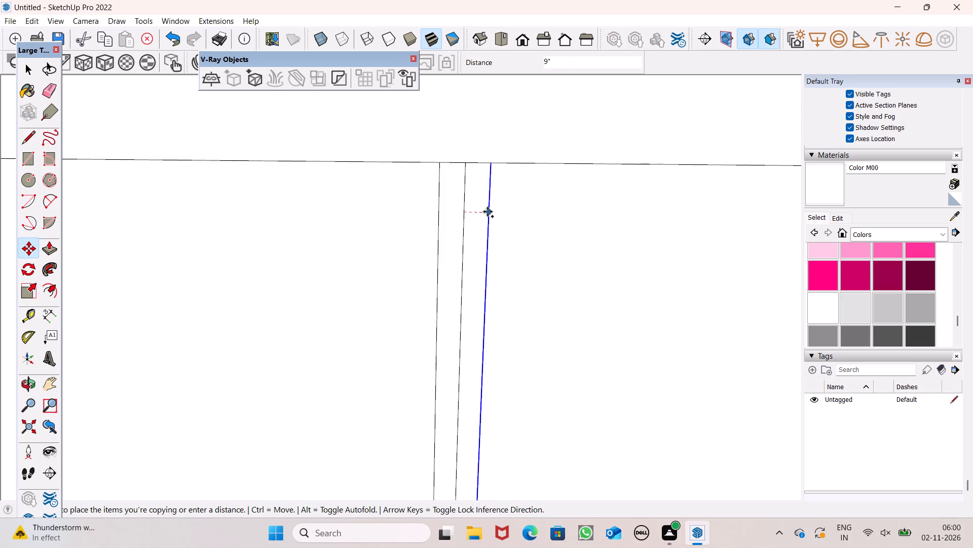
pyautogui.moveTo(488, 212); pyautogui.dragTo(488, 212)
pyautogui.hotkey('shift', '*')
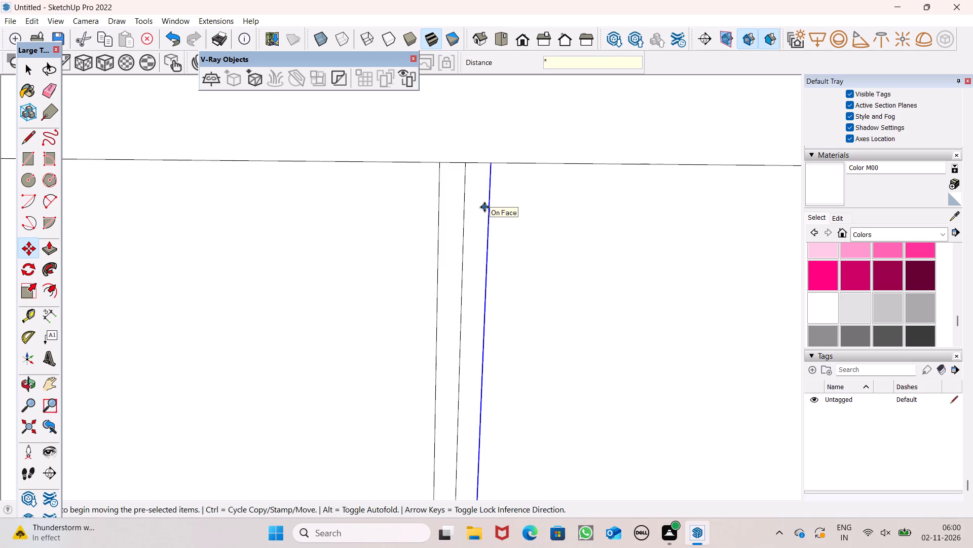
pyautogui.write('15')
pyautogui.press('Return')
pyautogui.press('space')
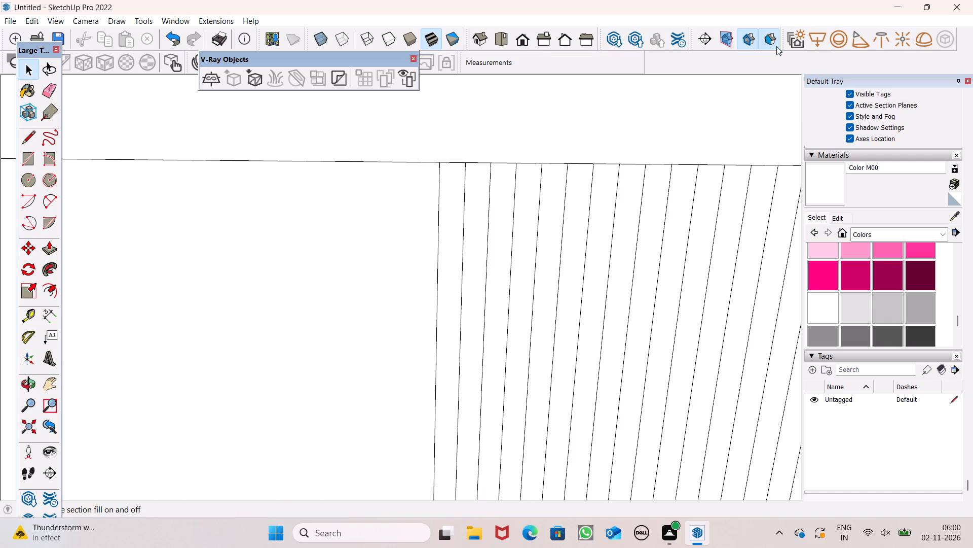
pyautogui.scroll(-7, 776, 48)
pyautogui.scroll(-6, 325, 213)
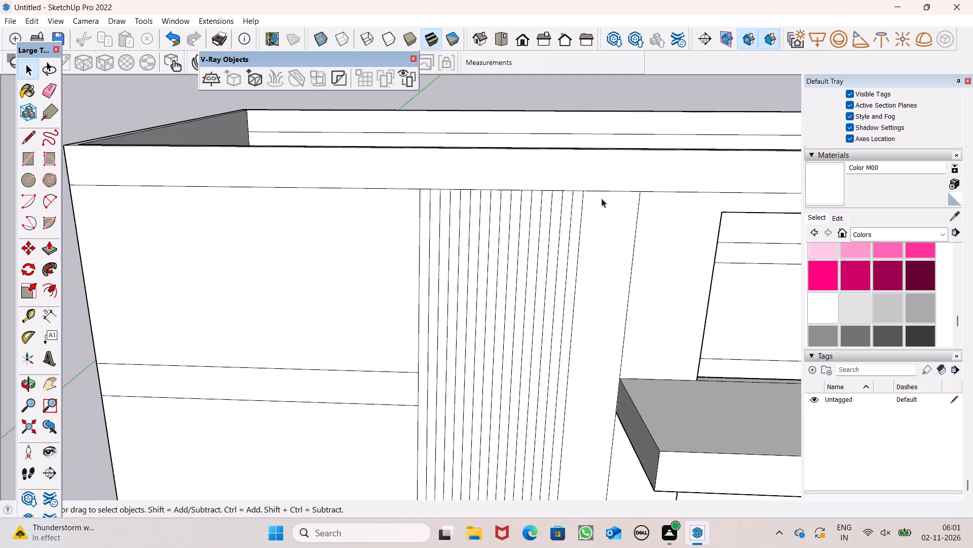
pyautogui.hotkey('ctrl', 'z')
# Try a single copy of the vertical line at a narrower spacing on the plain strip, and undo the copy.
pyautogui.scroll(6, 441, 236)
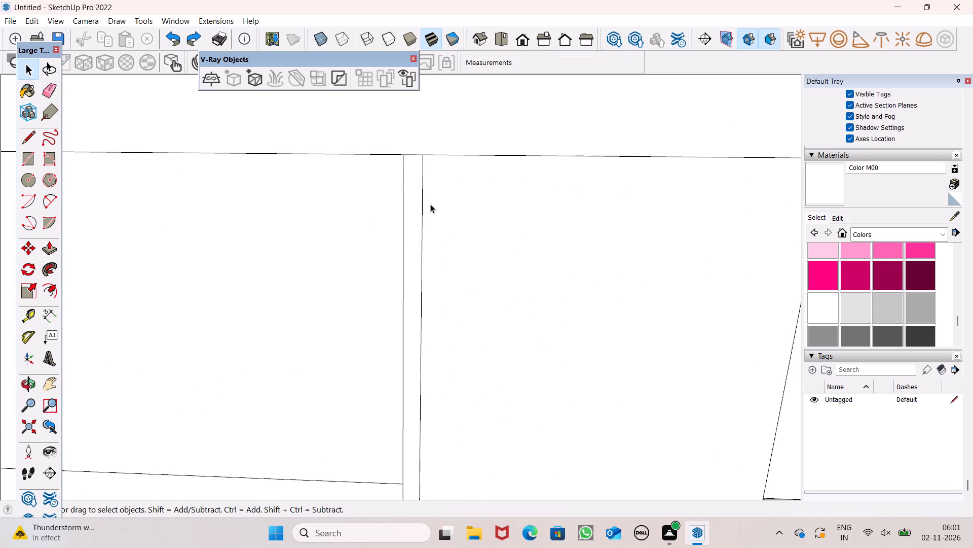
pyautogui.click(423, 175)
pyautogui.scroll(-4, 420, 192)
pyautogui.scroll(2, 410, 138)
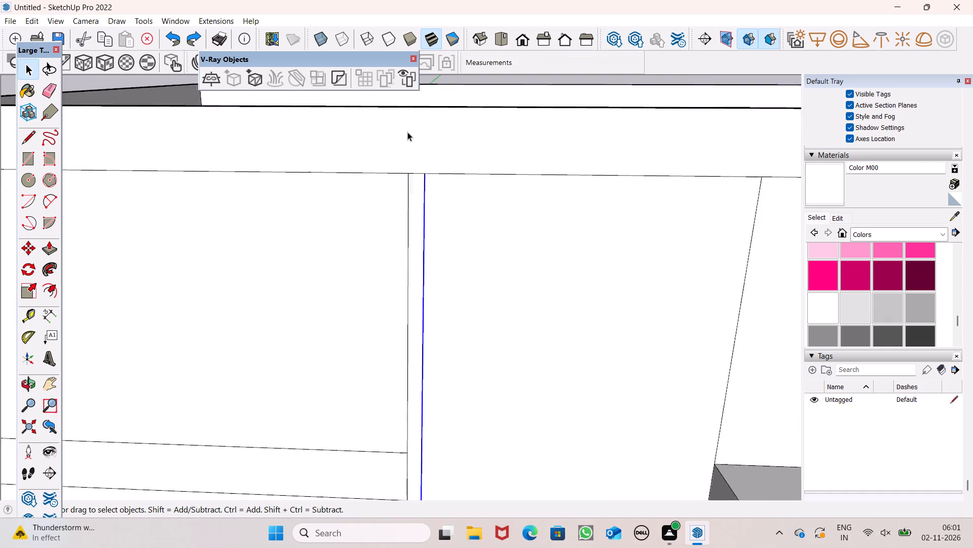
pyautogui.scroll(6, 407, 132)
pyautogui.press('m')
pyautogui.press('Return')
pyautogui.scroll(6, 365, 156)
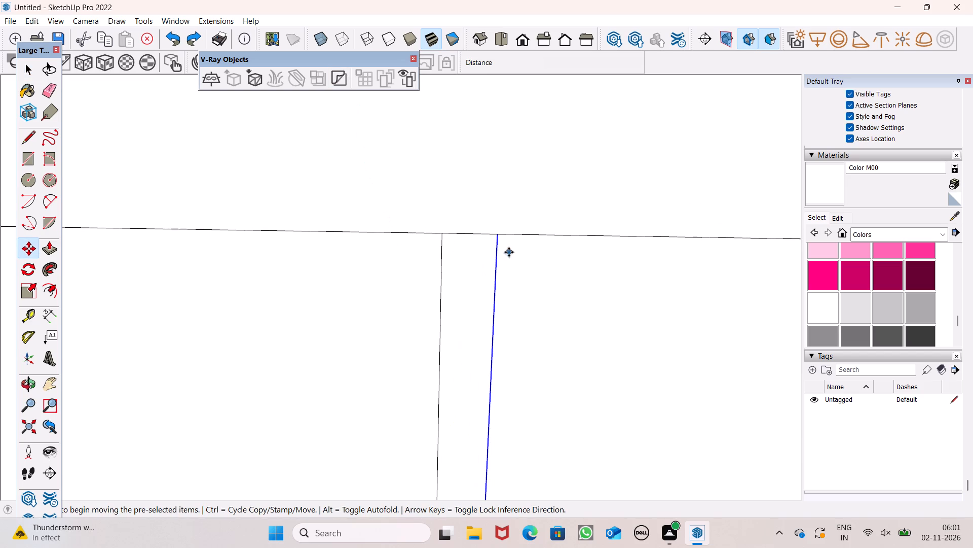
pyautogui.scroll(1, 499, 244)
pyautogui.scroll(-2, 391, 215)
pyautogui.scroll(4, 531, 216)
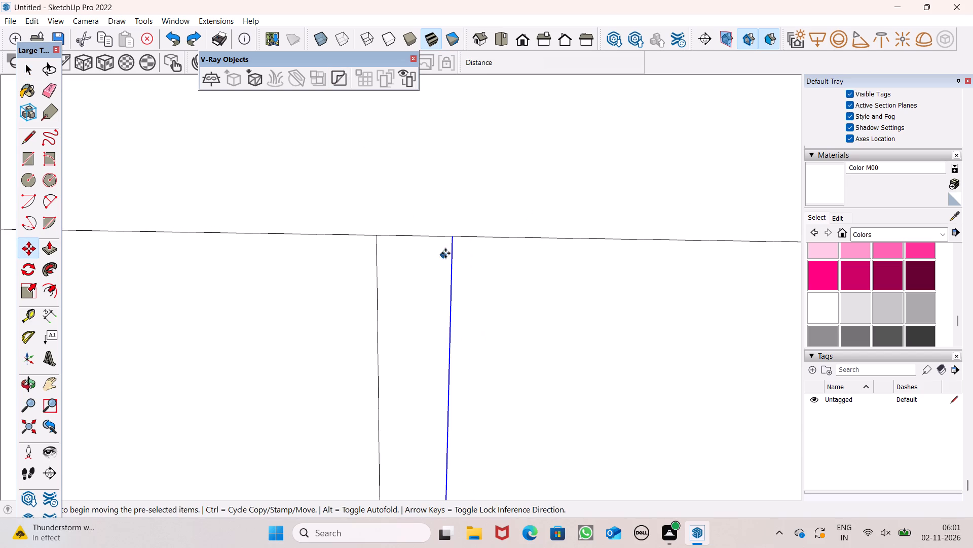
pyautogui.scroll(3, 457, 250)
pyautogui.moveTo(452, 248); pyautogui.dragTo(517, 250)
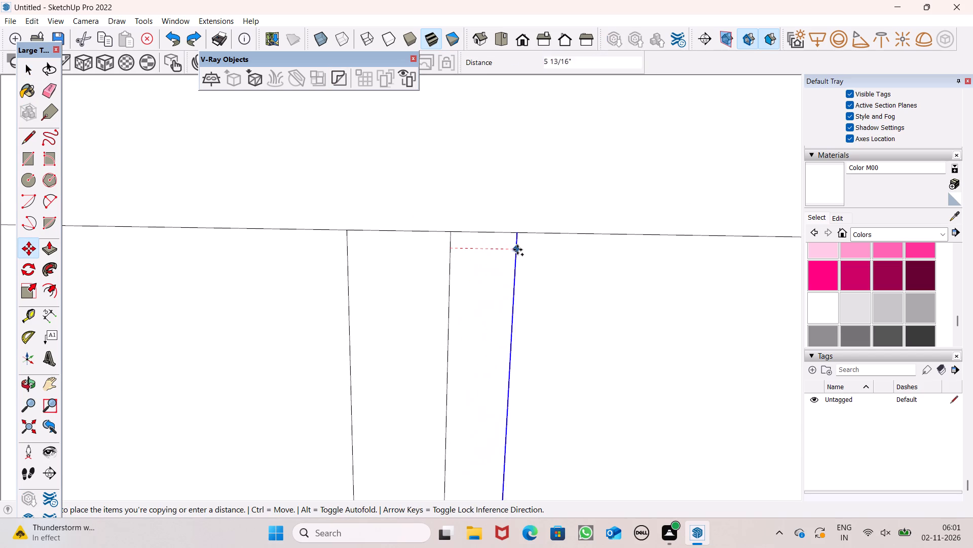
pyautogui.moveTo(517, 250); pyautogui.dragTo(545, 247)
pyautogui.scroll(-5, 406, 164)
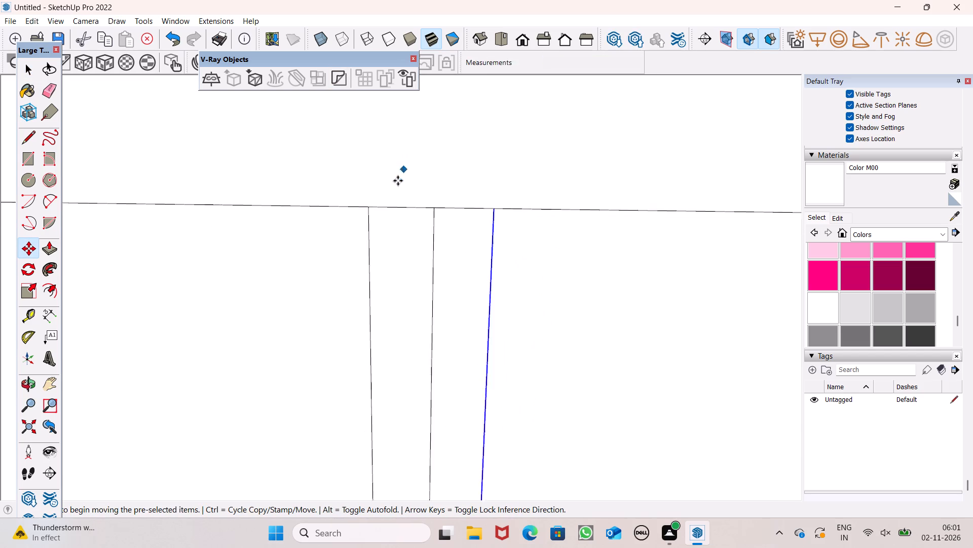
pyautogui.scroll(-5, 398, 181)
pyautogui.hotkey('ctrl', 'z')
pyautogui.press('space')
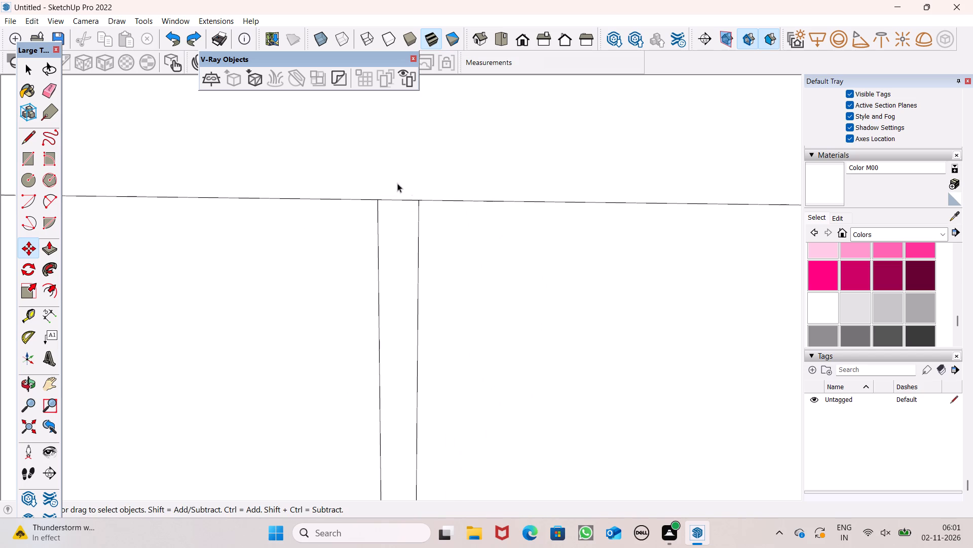
# Copy the vertical line 7 1/2" across the plain strip and array it 27 times.
pyautogui.scroll(5, 443, 194)
pyautogui.click(402, 240)
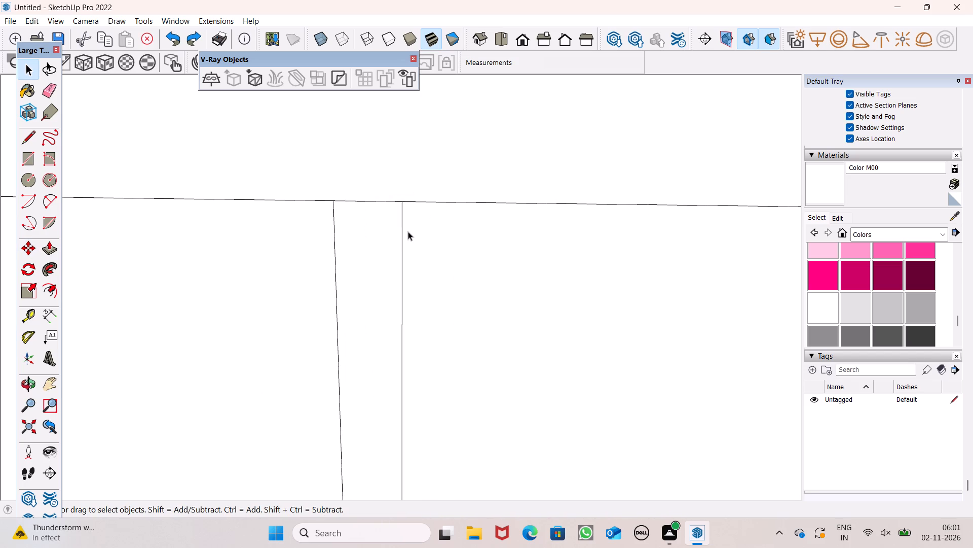
pyautogui.press('m')
pyautogui.press('Return')
pyautogui.scroll(6, 378, 204)
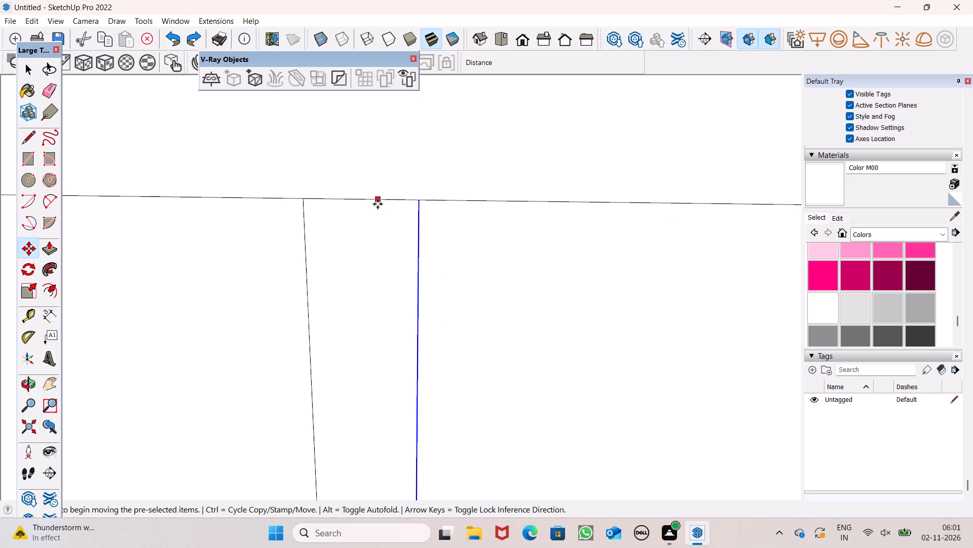
pyautogui.moveTo(425, 202); pyautogui.dragTo(491, 201)
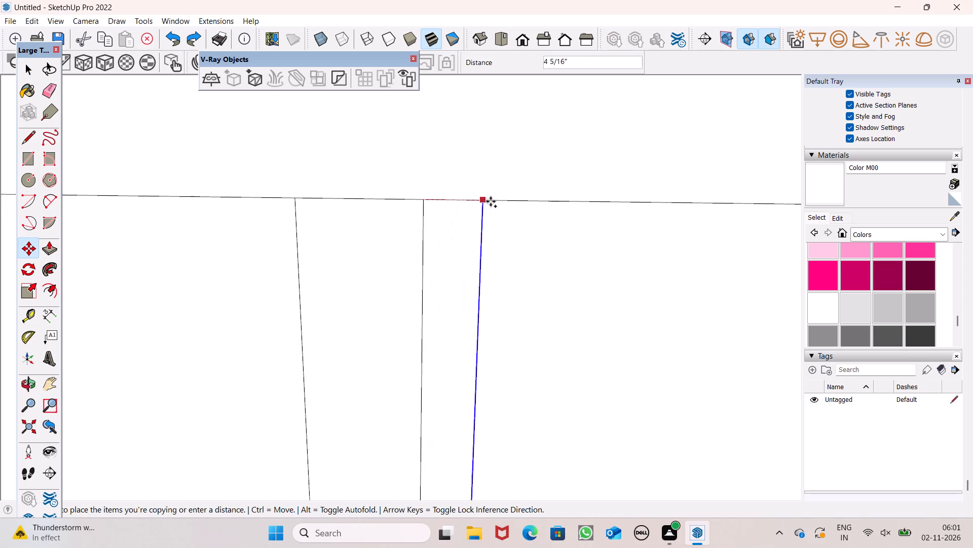
pyautogui.moveTo(491, 201); pyautogui.dragTo(531, 197)
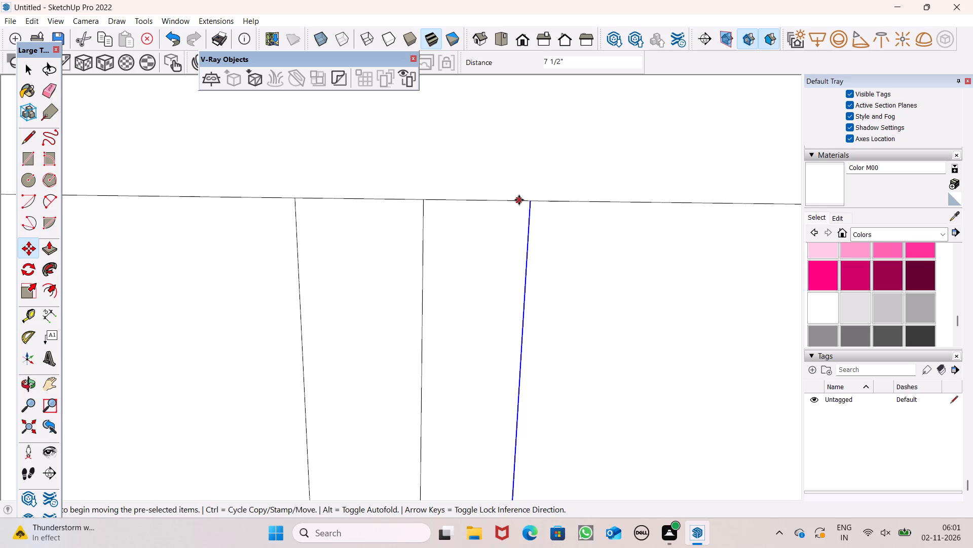
pyautogui.hotkey('shift', '*')
pyautogui.press('2')
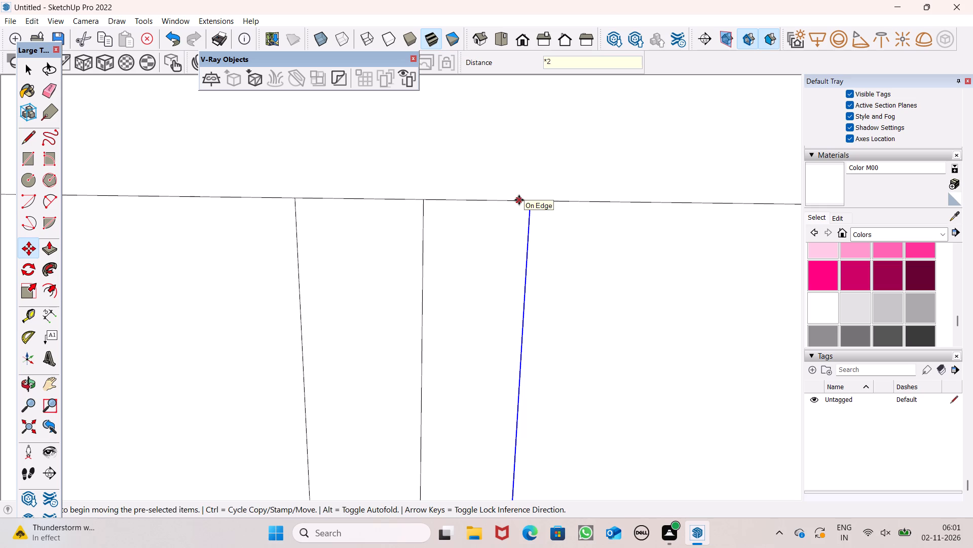
pyautogui.press('7')
pyautogui.press('Return')
pyautogui.press('space')
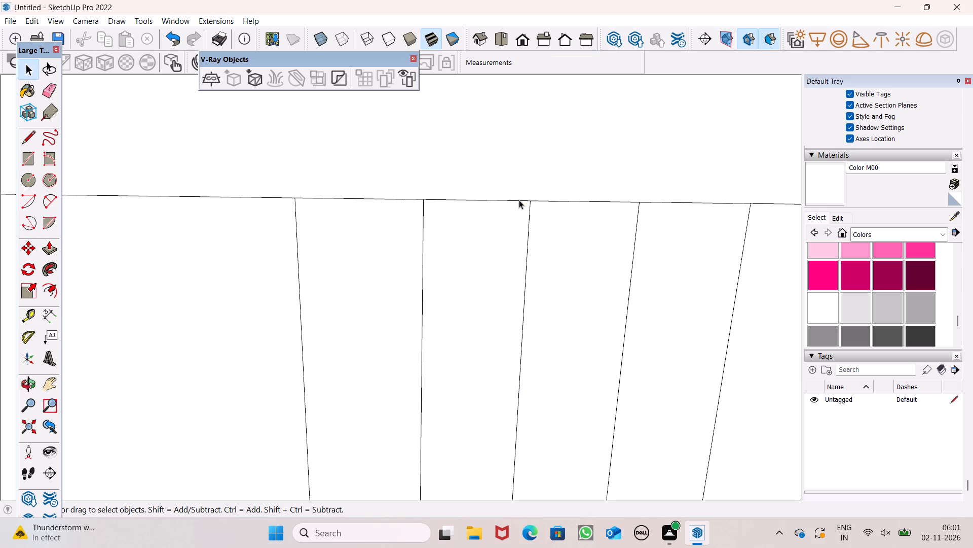
# Erase the surplus vertical lines beyond the plain strip's inner edge above the projecting slab.
pyautogui.scroll(-14, 505, 200)
pyautogui.scroll(-14, 408, 184)
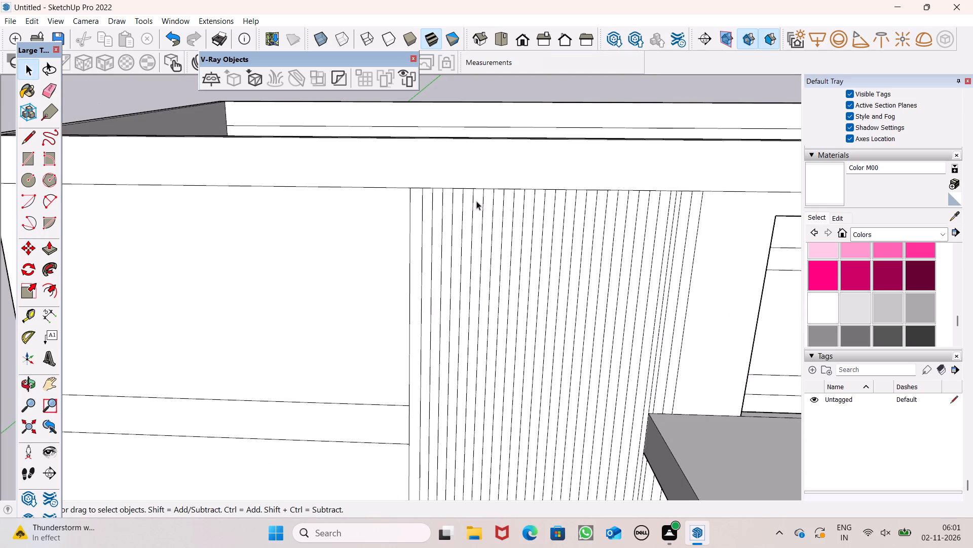
pyautogui.scroll(6, 652, 241)
pyautogui.scroll(-3, 580, 196)
pyautogui.moveTo(656, 235); pyautogui.dragTo(587, 182, button='middle')
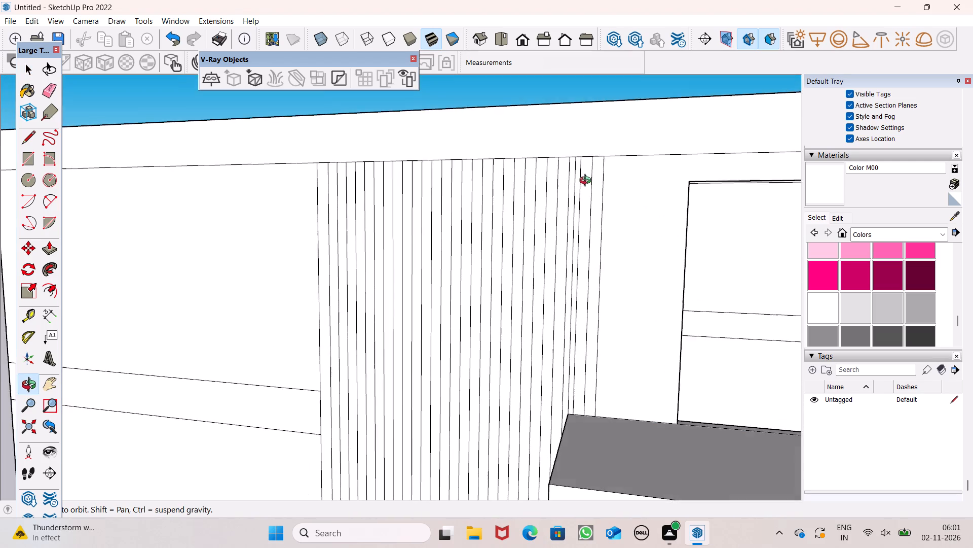
pyautogui.moveTo(587, 182); pyautogui.dragTo(616, 217, button='middle')
pyautogui.click(49, 93)
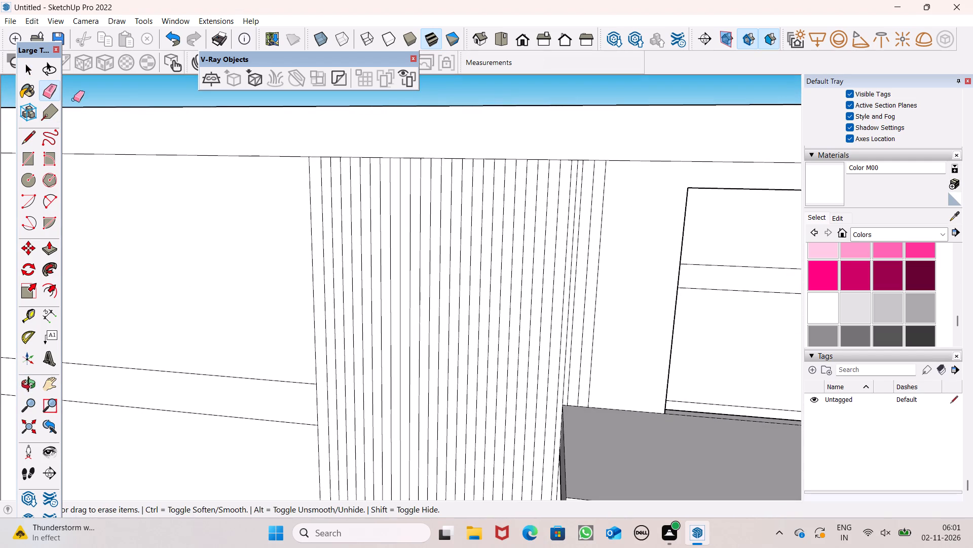
pyautogui.scroll(11, 572, 405)
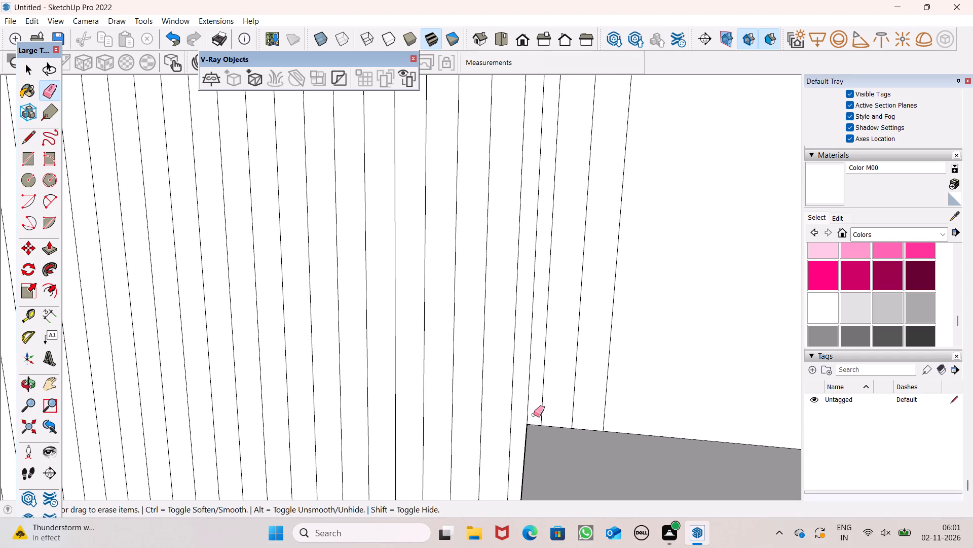
pyautogui.moveTo(539, 413); pyautogui.dragTo(608, 397)
pyautogui.scroll(-7, 606, 378)
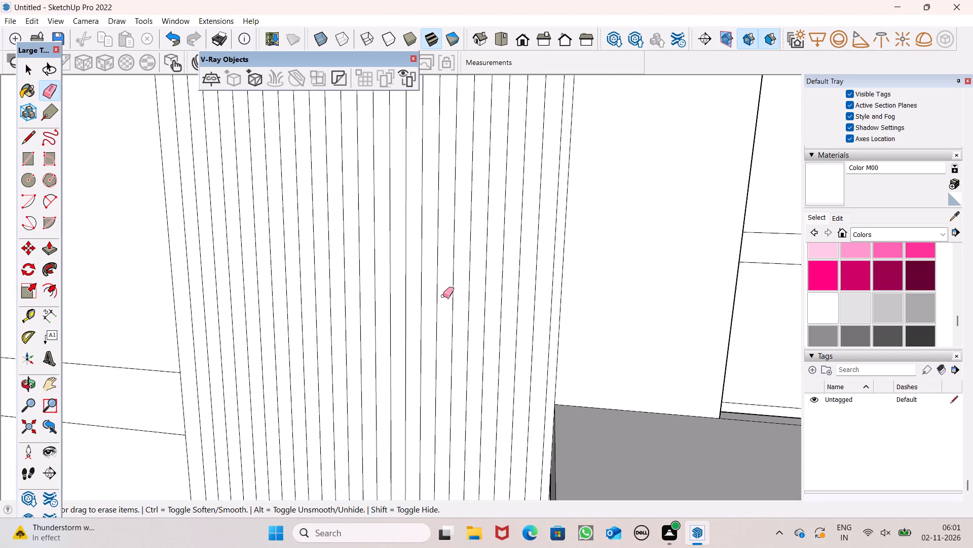
# Erase the surplus vertical lines below the projecting slab, beyond the plain strip's inner edge.
pyautogui.scroll(-11, 443, 296)
pyautogui.moveTo(522, 288); pyautogui.dragTo(573, 206, button='middle')
pyautogui.scroll(6, 547, 335)
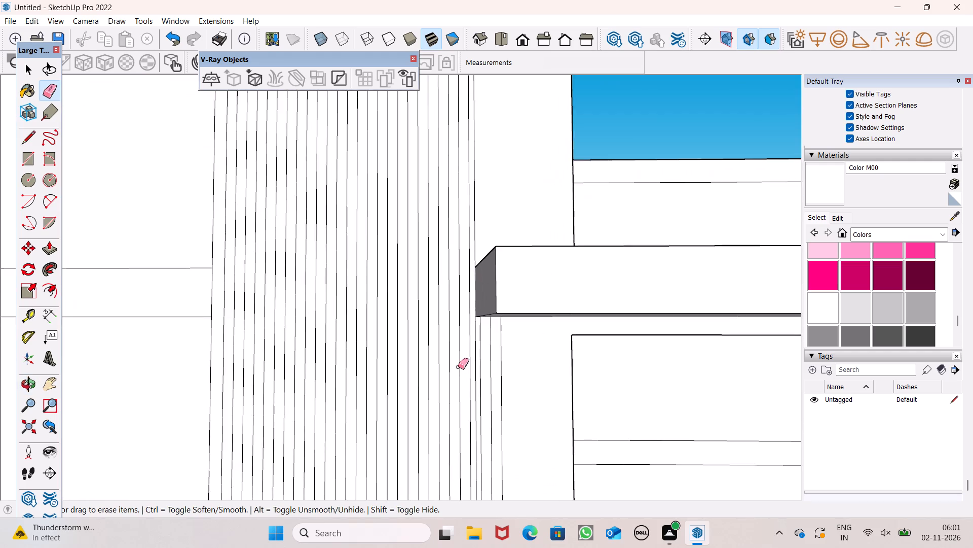
pyautogui.scroll(7, 483, 331)
pyautogui.moveTo(498, 323); pyautogui.dragTo(532, 319)
pyautogui.moveTo(476, 319); pyautogui.dragTo(486, 318)
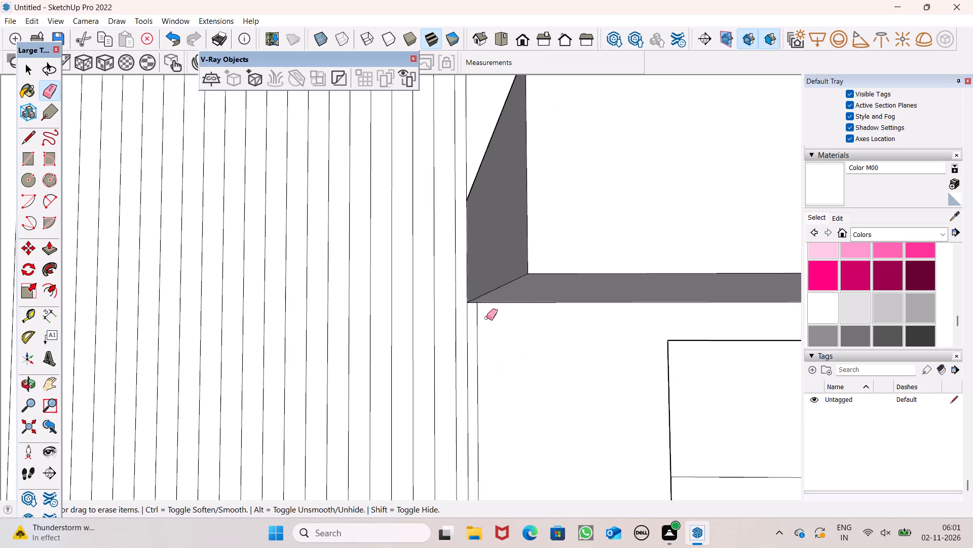
pyautogui.moveTo(486, 318); pyautogui.dragTo(489, 317)
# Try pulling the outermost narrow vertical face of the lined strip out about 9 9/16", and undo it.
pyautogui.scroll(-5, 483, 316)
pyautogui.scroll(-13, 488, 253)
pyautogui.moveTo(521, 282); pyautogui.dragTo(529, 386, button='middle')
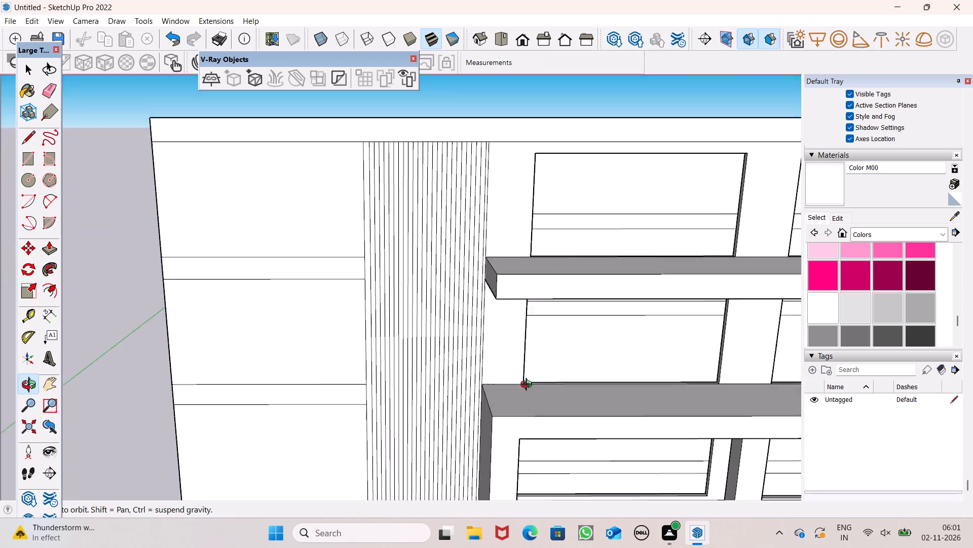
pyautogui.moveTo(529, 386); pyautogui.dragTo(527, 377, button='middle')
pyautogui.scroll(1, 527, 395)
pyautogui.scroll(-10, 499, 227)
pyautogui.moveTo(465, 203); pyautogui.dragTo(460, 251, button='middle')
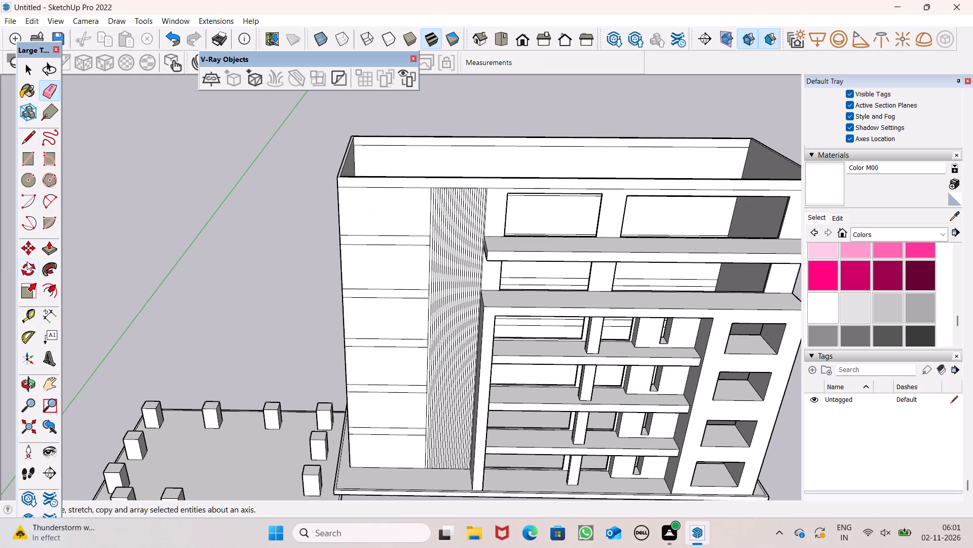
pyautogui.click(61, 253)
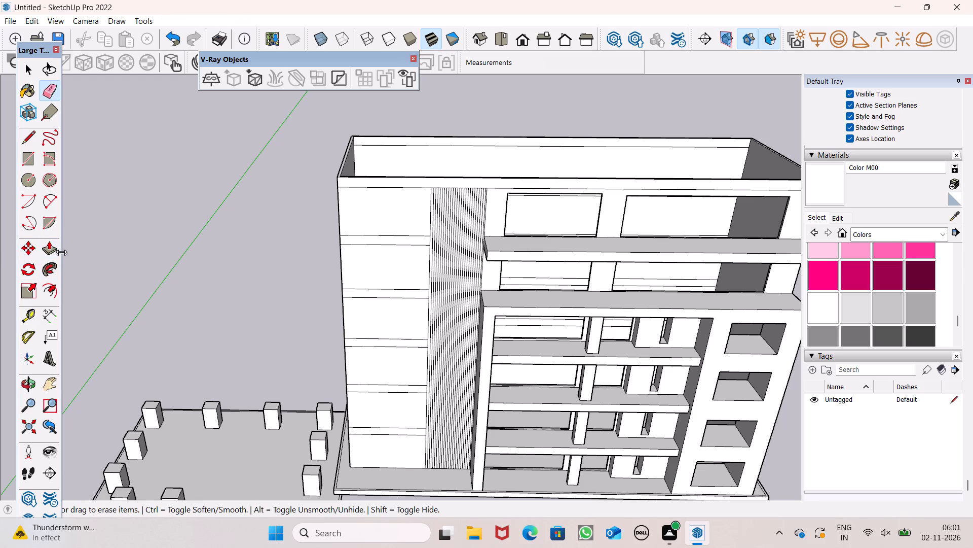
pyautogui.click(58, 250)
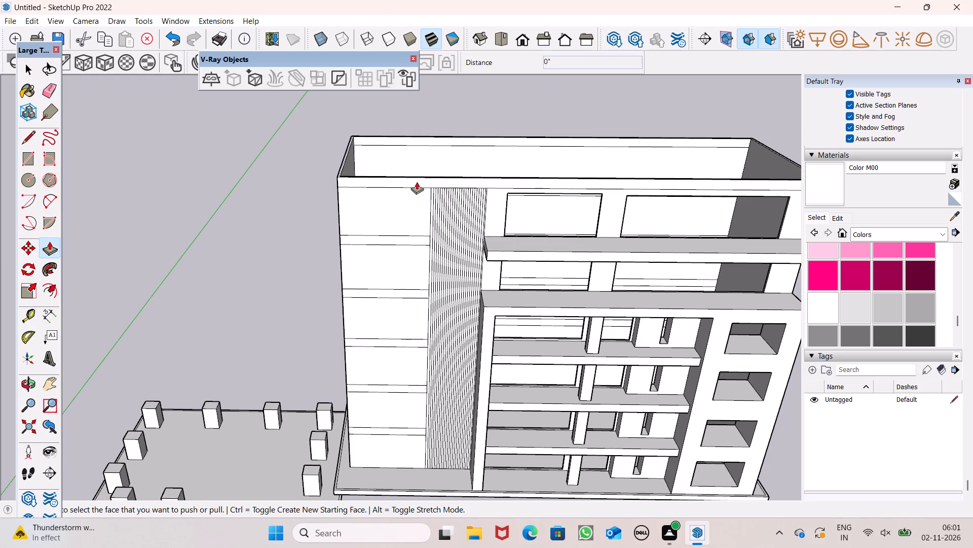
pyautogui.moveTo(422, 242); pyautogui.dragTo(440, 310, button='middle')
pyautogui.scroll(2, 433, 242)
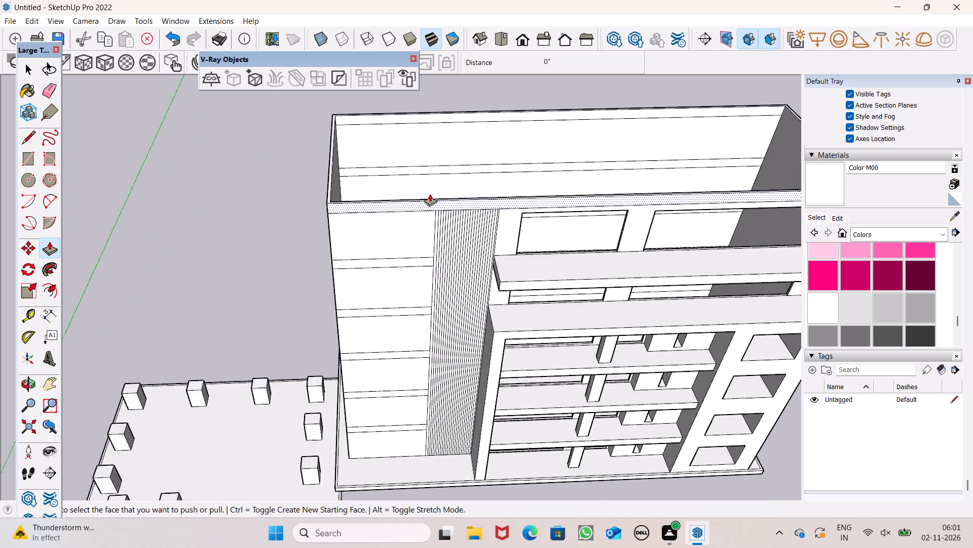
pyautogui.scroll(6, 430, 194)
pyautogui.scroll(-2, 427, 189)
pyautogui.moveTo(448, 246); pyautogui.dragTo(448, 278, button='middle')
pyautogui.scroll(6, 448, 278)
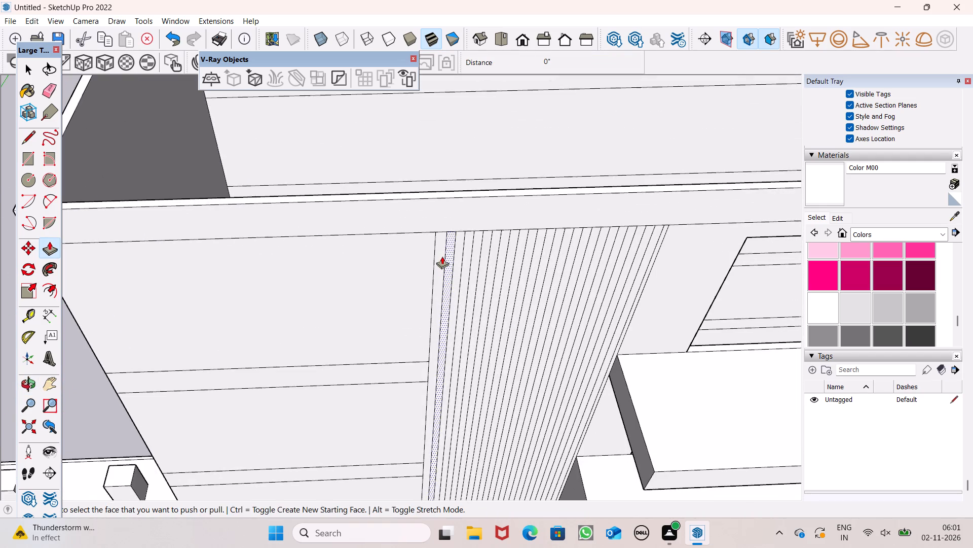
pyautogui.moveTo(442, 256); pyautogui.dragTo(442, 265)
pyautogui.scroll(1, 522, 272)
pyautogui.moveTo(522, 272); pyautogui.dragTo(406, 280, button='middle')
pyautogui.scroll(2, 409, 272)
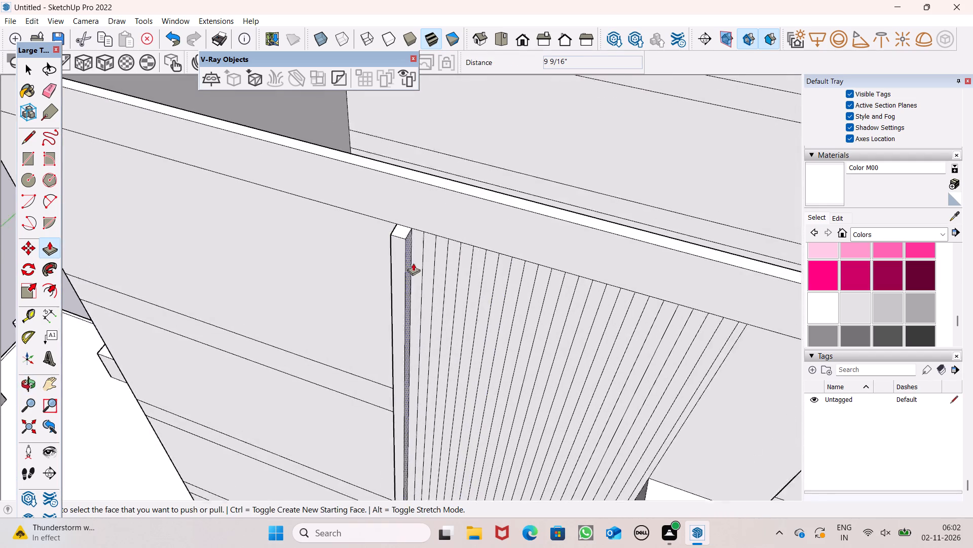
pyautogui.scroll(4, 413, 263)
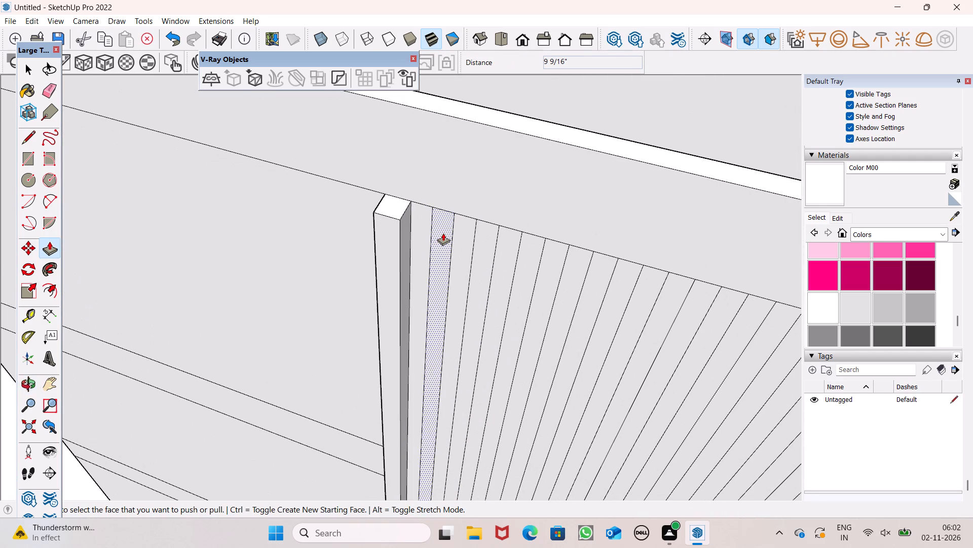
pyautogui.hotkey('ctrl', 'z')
# Push/Pull the first five alternate vertical faces of the lined strip out about 7 1/4", starting at the outer edge.
pyautogui.moveTo(406, 229); pyautogui.dragTo(406, 243)
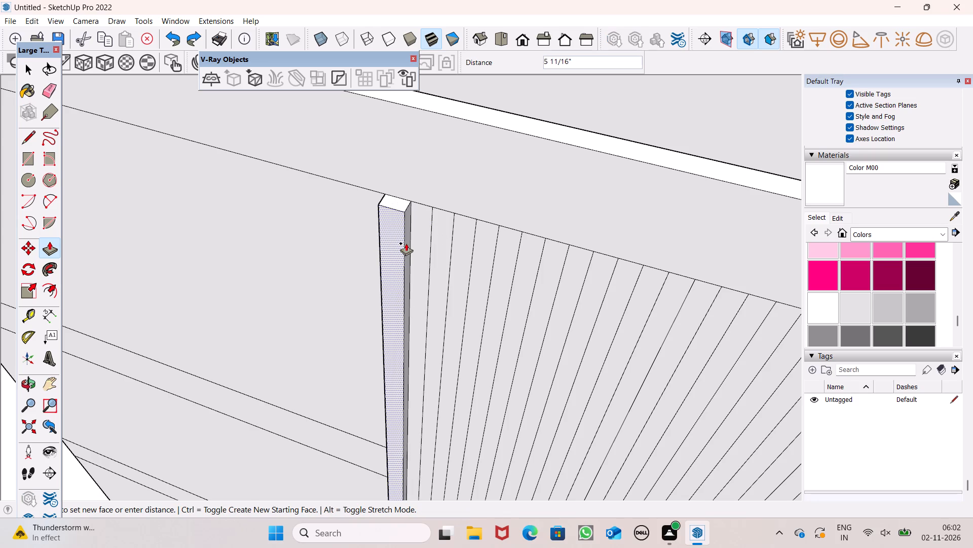
pyautogui.moveTo(406, 243); pyautogui.dragTo(402, 245)
pyautogui.scroll(4, 446, 217)
pyautogui.moveTo(440, 222); pyautogui.dragTo(422, 231)
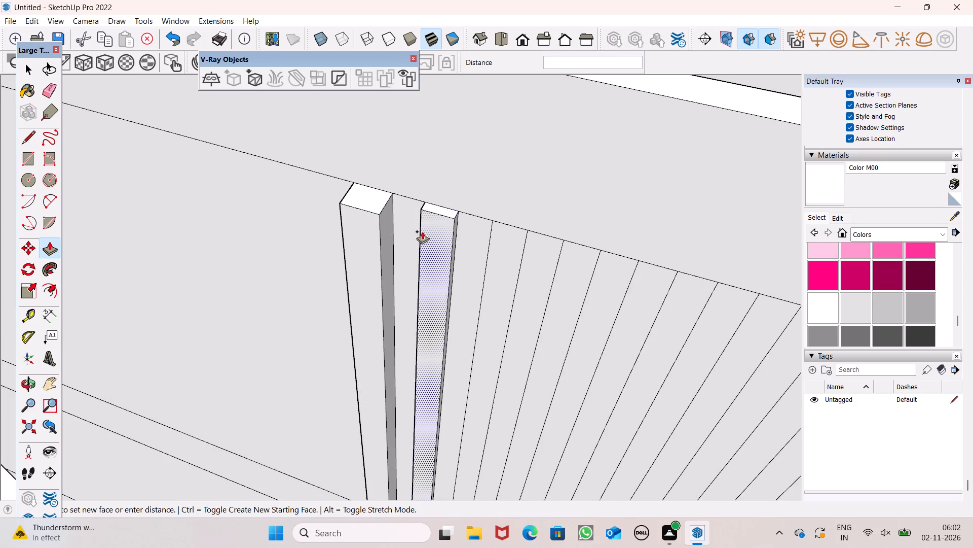
pyautogui.moveTo(422, 231); pyautogui.dragTo(380, 218)
pyautogui.moveTo(504, 264); pyautogui.dragTo(462, 266)
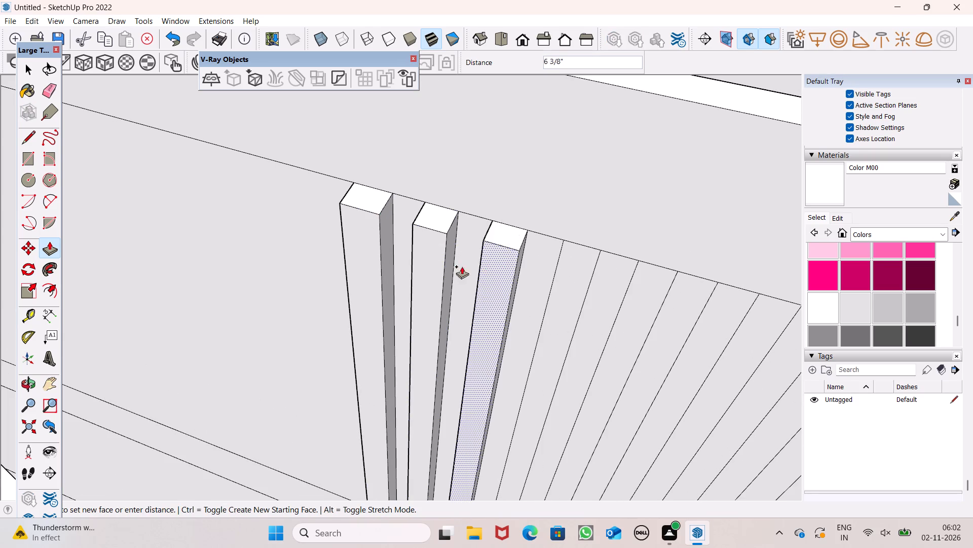
pyautogui.moveTo(462, 266); pyautogui.dragTo(440, 229)
pyautogui.scroll(-7, 363, 174)
pyautogui.scroll(7, 453, 219)
pyautogui.moveTo(471, 226); pyautogui.dragTo(413, 215)
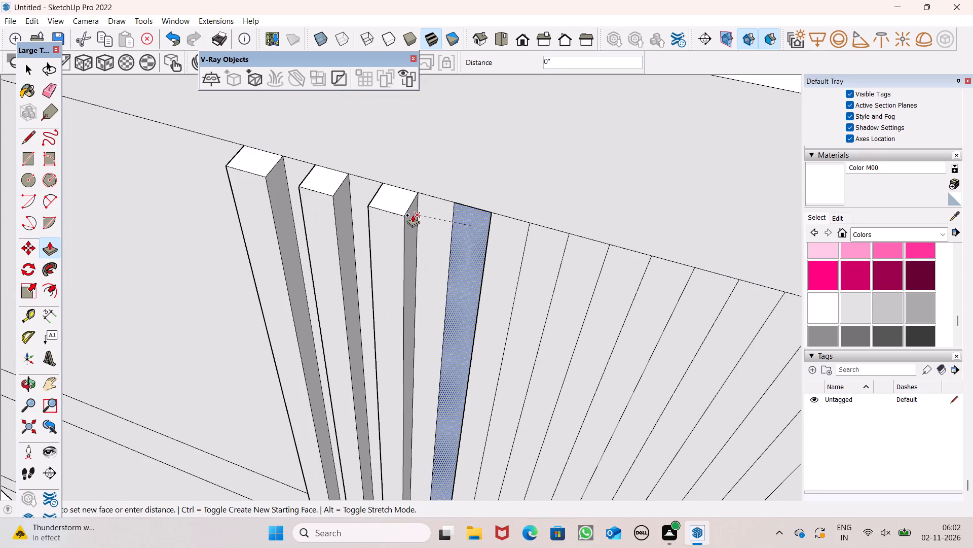
pyautogui.moveTo(413, 215); pyautogui.dragTo(400, 215)
pyautogui.moveTo(546, 252); pyautogui.dragTo(530, 262)
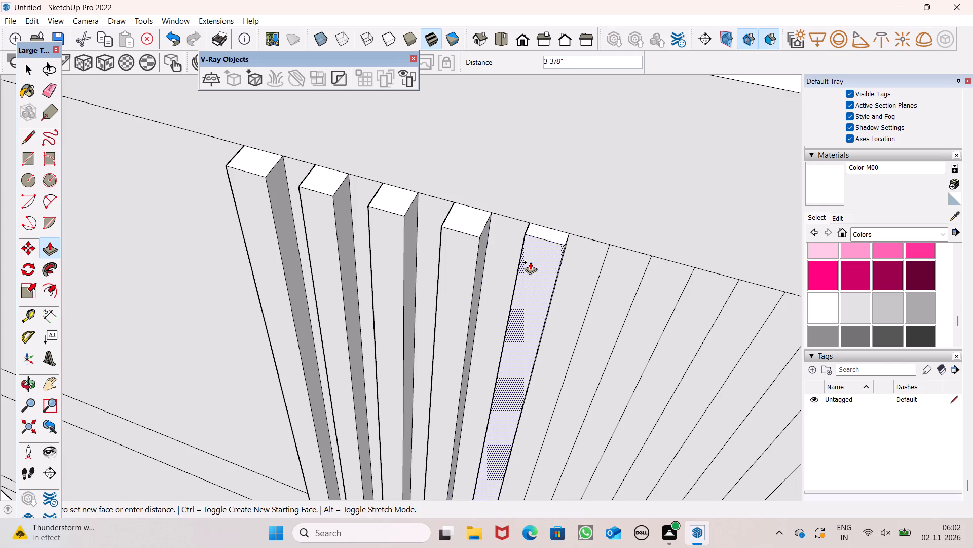
pyautogui.moveTo(530, 262); pyautogui.dragTo(484, 237)
# Pull the next four alternate faces of the lined strip out 7 1/4", matching the existing fins.
pyautogui.scroll(-7, 442, 166)
pyautogui.scroll(6, 533, 207)
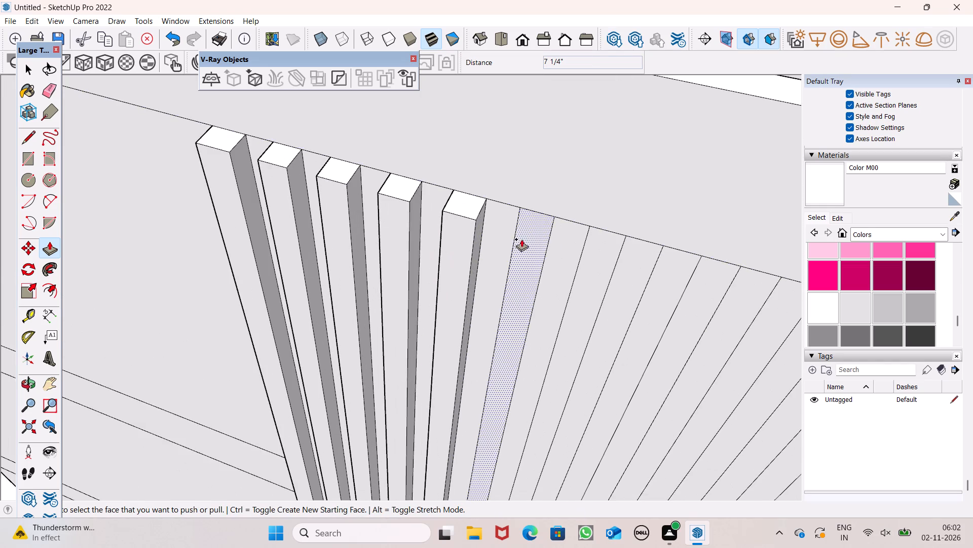
pyautogui.moveTo(521, 242); pyautogui.dragTo(469, 219)
pyautogui.scroll(-8, 436, 191)
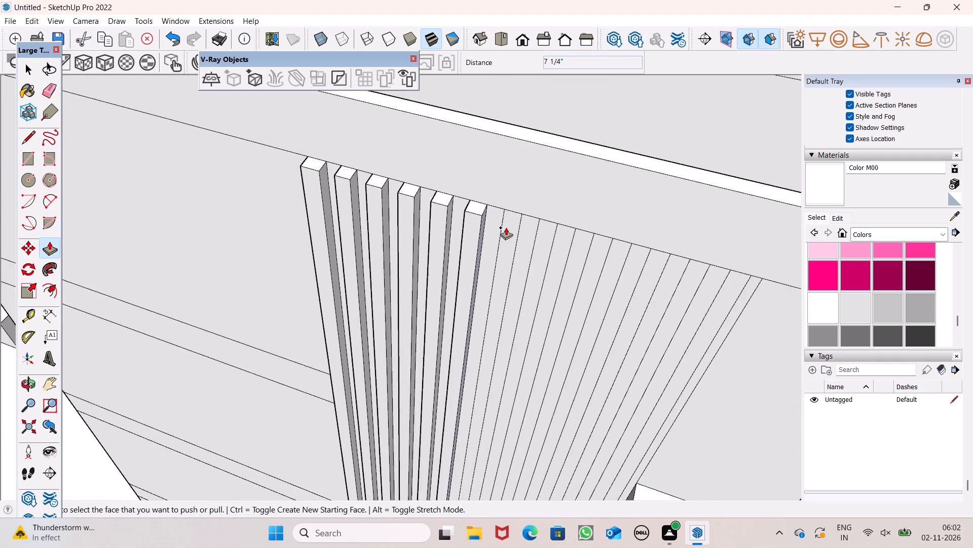
pyautogui.scroll(5, 506, 227)
pyautogui.moveTo(511, 227); pyautogui.dragTo(462, 204)
pyautogui.scroll(-6, 397, 174)
pyautogui.scroll(2, 538, 218)
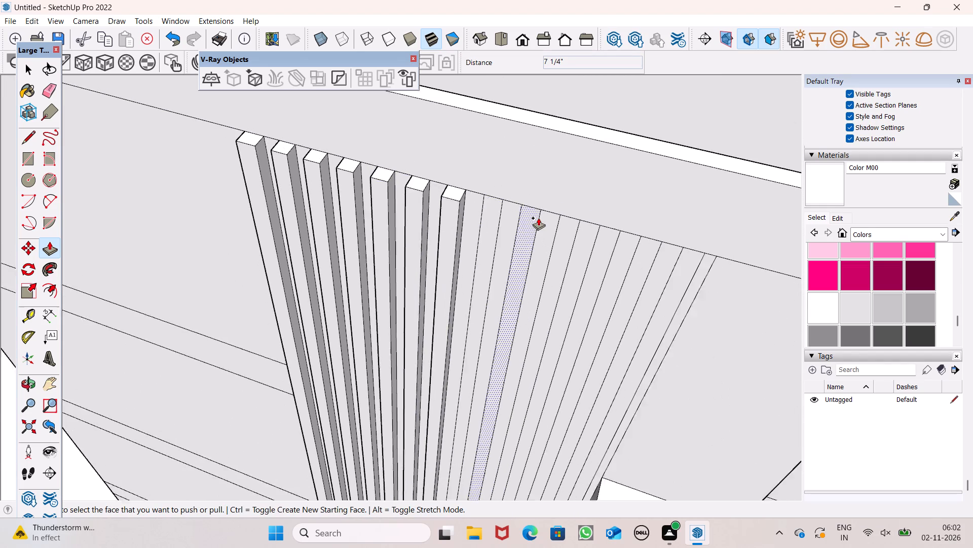
pyautogui.scroll(1, 538, 218)
pyautogui.scroll(5, 462, 175)
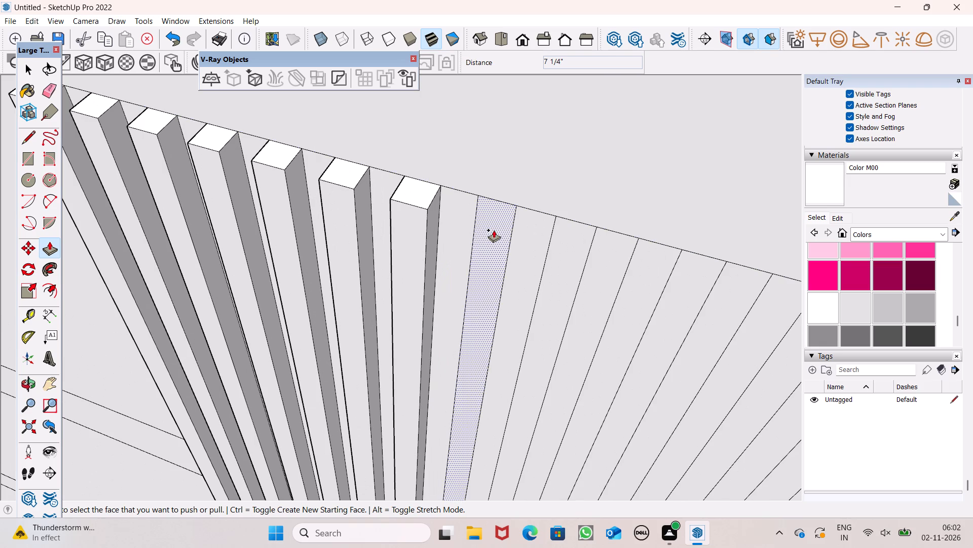
pyautogui.moveTo(494, 230); pyautogui.dragTo(428, 214)
pyautogui.scroll(-8, 417, 193)
pyautogui.scroll(6, 543, 204)
pyautogui.scroll(2, 436, 238)
pyautogui.moveTo(453, 227); pyautogui.dragTo(396, 226)
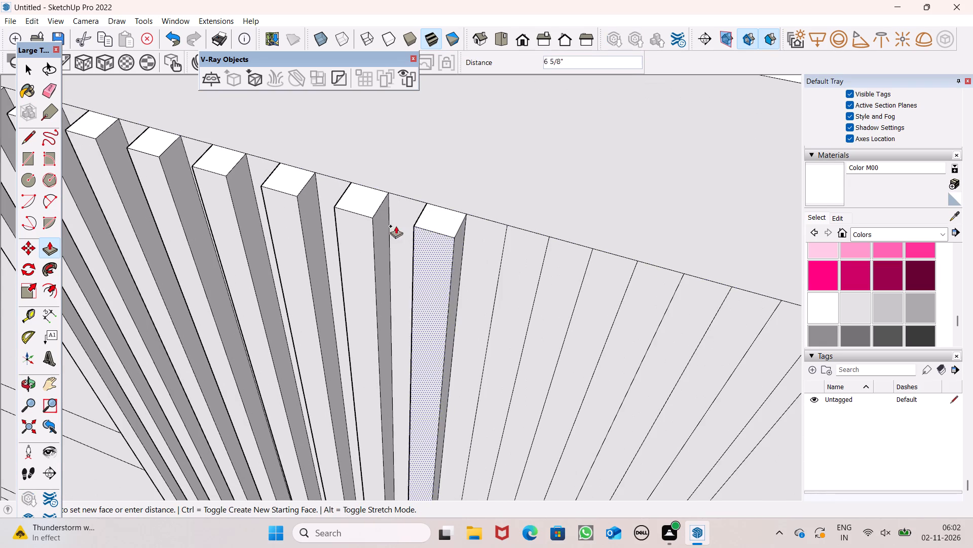
pyautogui.moveTo(396, 226); pyautogui.dragTo(367, 216)
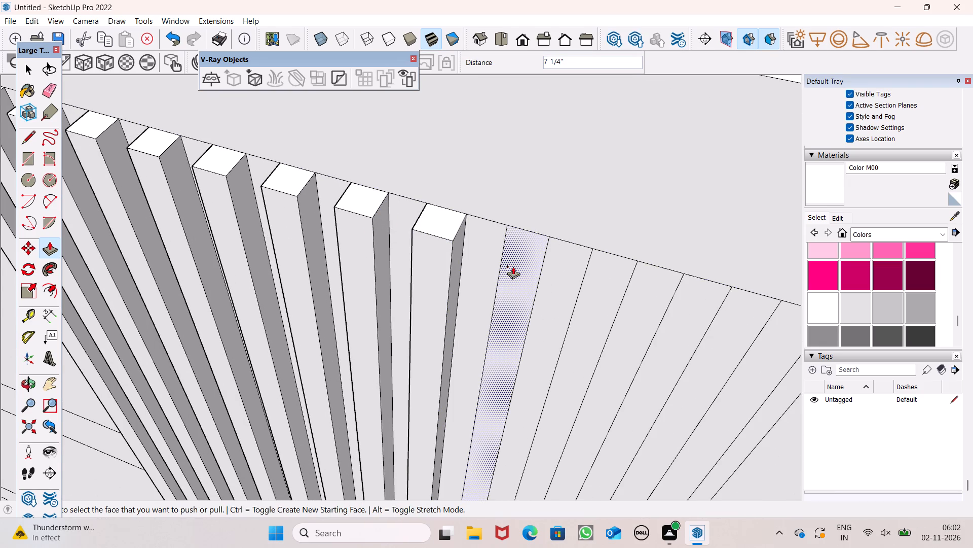
# Pull the last four alternate faces out 7 1/4" to complete the row of fins up to the inner edge.
pyautogui.moveTo(521, 265); pyautogui.dragTo(453, 245)
pyautogui.scroll(-5, 445, 210)
pyautogui.scroll(5, 516, 245)
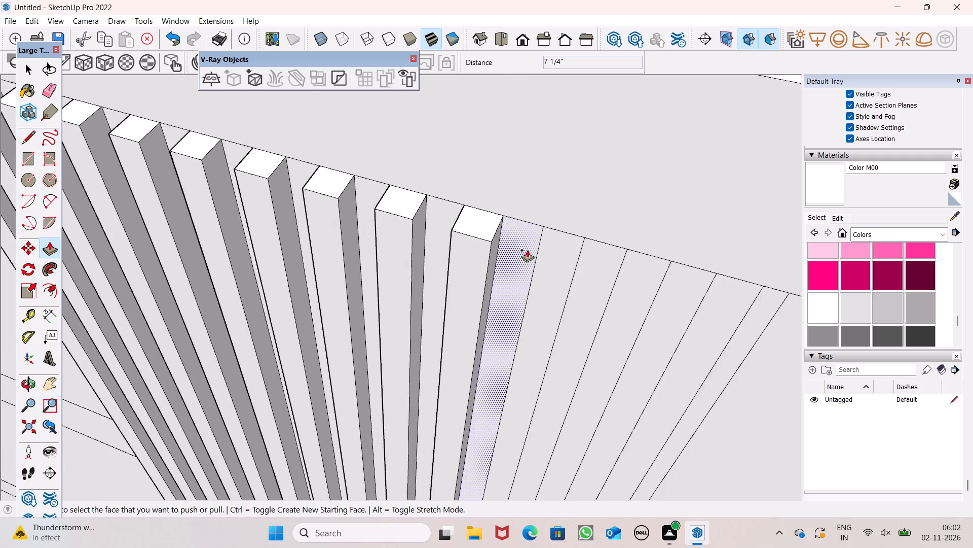
pyautogui.moveTo(577, 266); pyautogui.dragTo(489, 238)
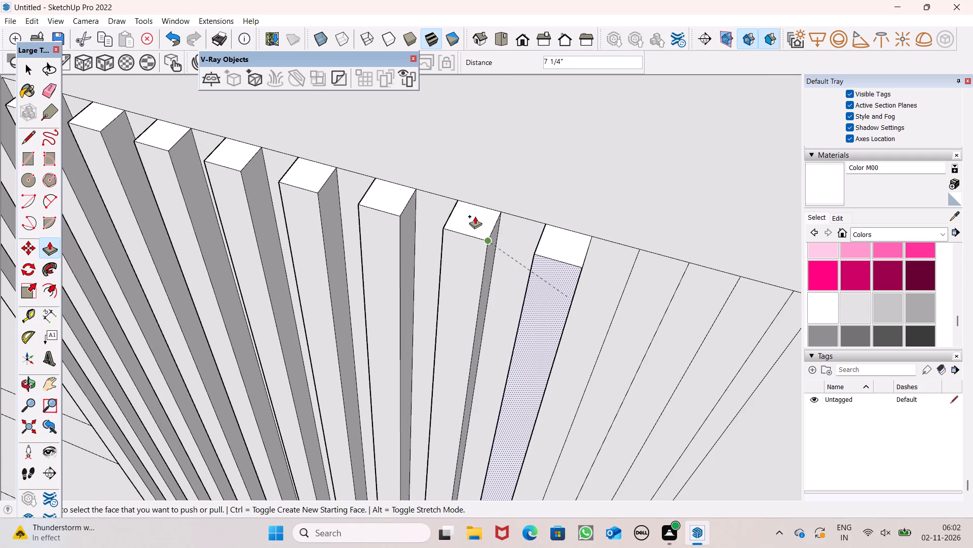
pyautogui.scroll(-4, 459, 203)
pyautogui.scroll(4, 544, 268)
pyautogui.moveTo(615, 254); pyautogui.dragTo(539, 240)
pyautogui.scroll(-3, 519, 228)
pyautogui.scroll(3, 668, 249)
pyautogui.moveTo(669, 276); pyautogui.dragTo(585, 262)
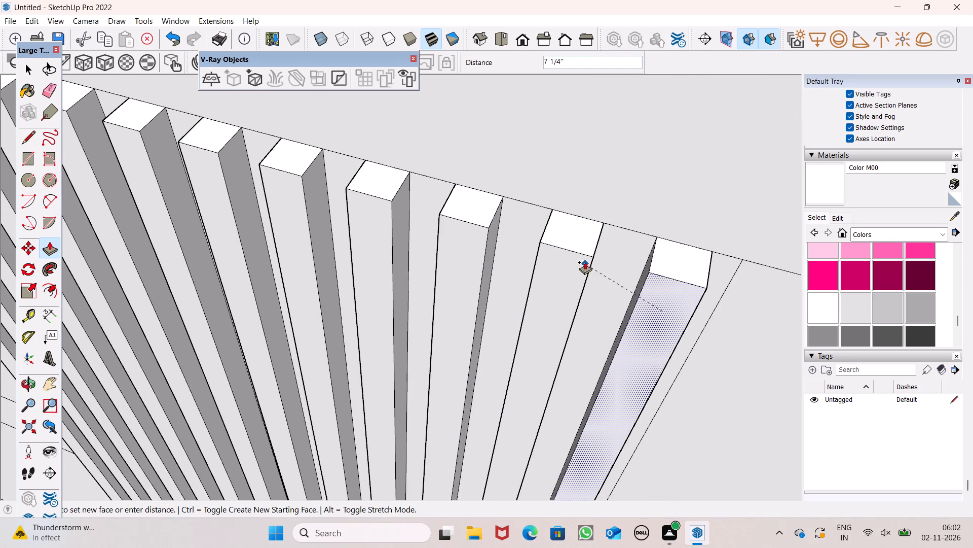
pyautogui.moveTo(585, 262); pyautogui.dragTo(587, 255)
# Examine the row of vertical fins and the whole building front from close up, the side and a distance.
pyautogui.scroll(-7, 583, 236)
pyautogui.moveTo(401, 307); pyautogui.dragTo(543, 180, button='middle')
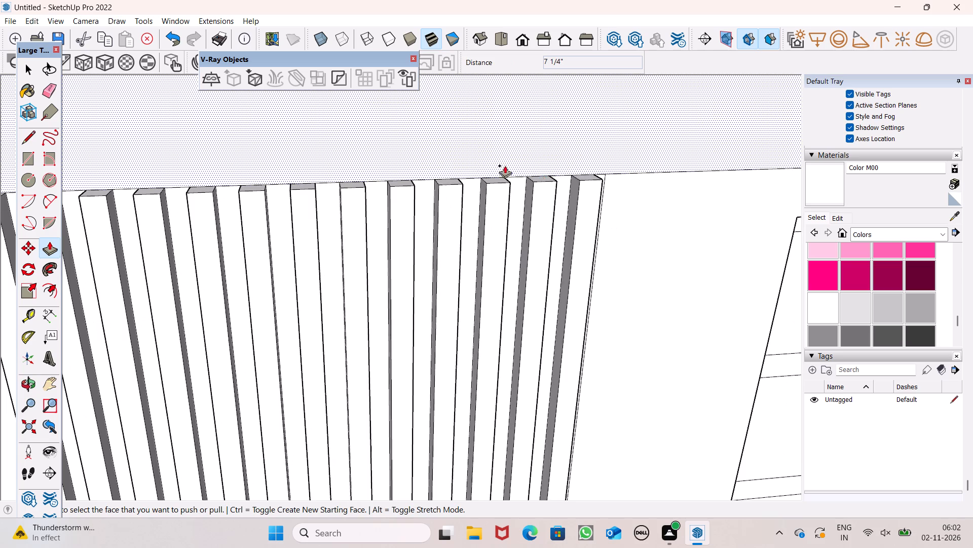
pyautogui.scroll(-7, 466, 156)
pyautogui.moveTo(448, 291); pyautogui.dragTo(408, 246, button='middle')
pyautogui.scroll(-7, 413, 219)
pyautogui.press('space')
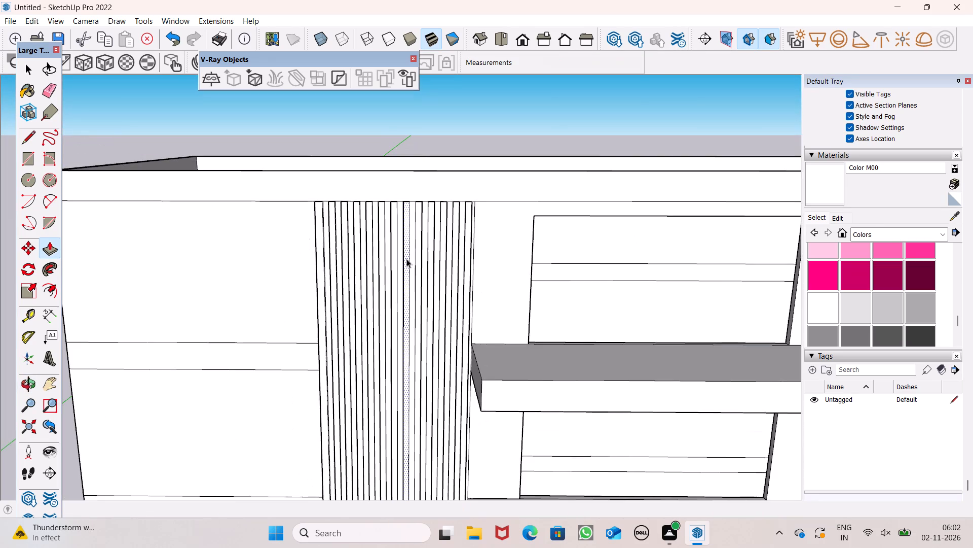
pyautogui.scroll(-16, 382, 183)
pyautogui.moveTo(462, 214); pyautogui.dragTo(453, 247, button='middle')
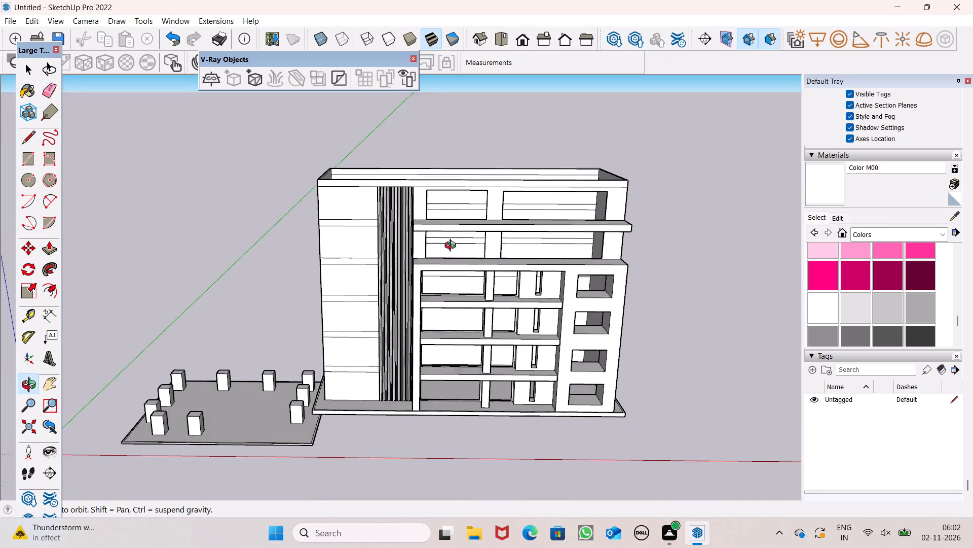
pyautogui.moveTo(453, 247); pyautogui.dragTo(741, 229, button='middle')
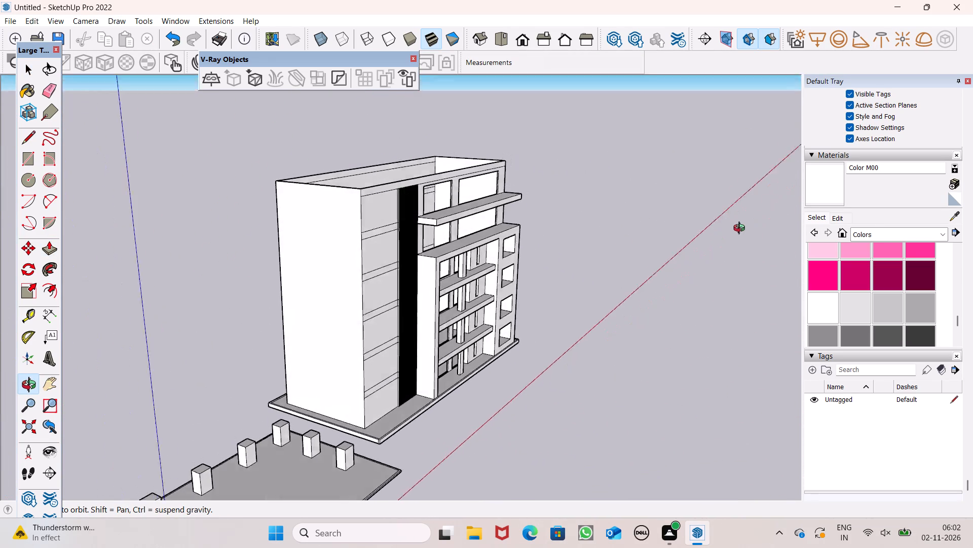
pyautogui.moveTo(741, 229); pyautogui.dragTo(446, 235, button='middle')
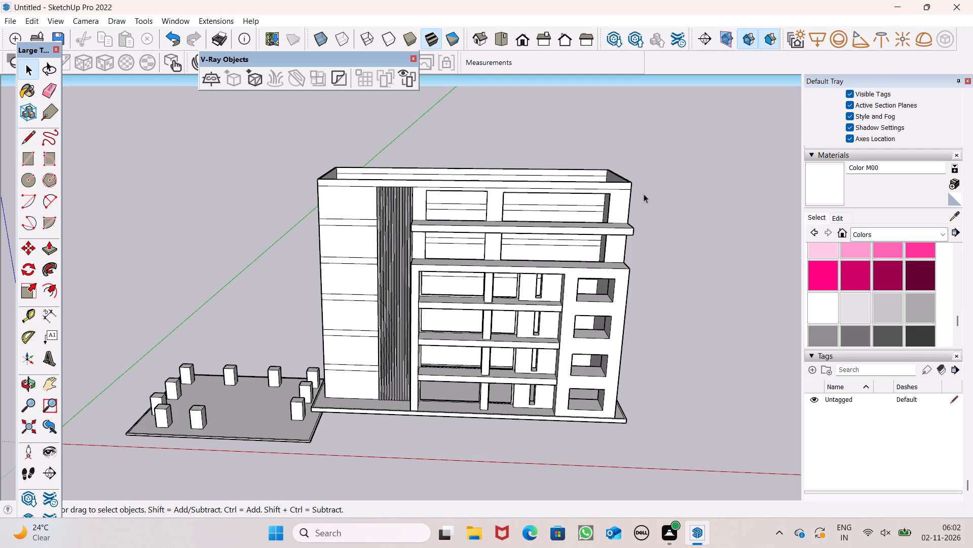
pyautogui.scroll(-2, 244, 251)
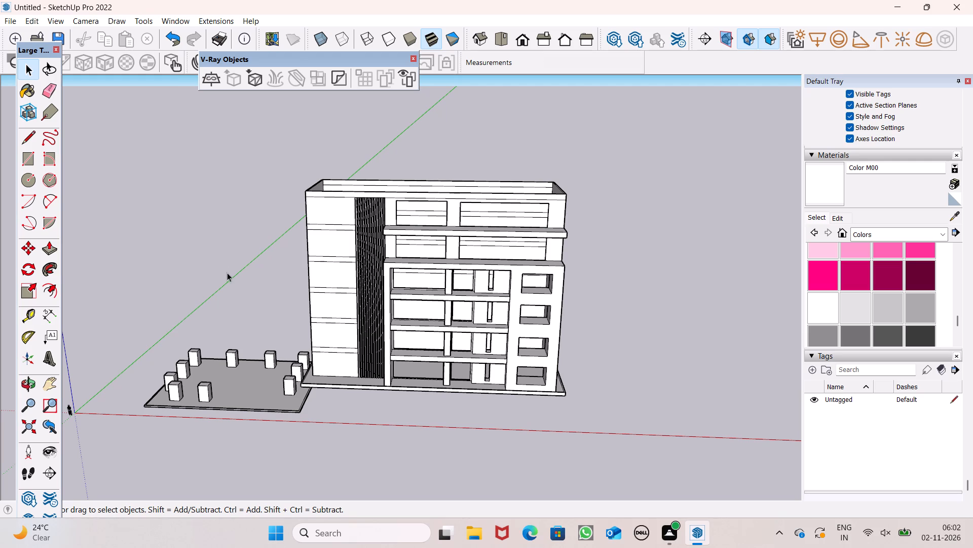
pyautogui.scroll(-2, 372, 193)
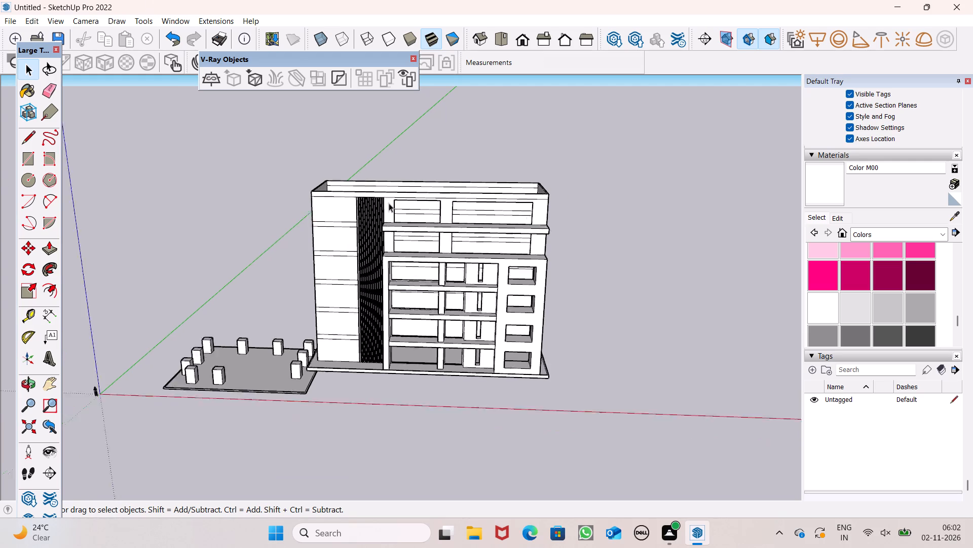
pyautogui.scroll(-3, 389, 203)
pyautogui.moveTo(254, 314); pyautogui.dragTo(383, 247, button='middle')
pyautogui.scroll(7, 438, 198)
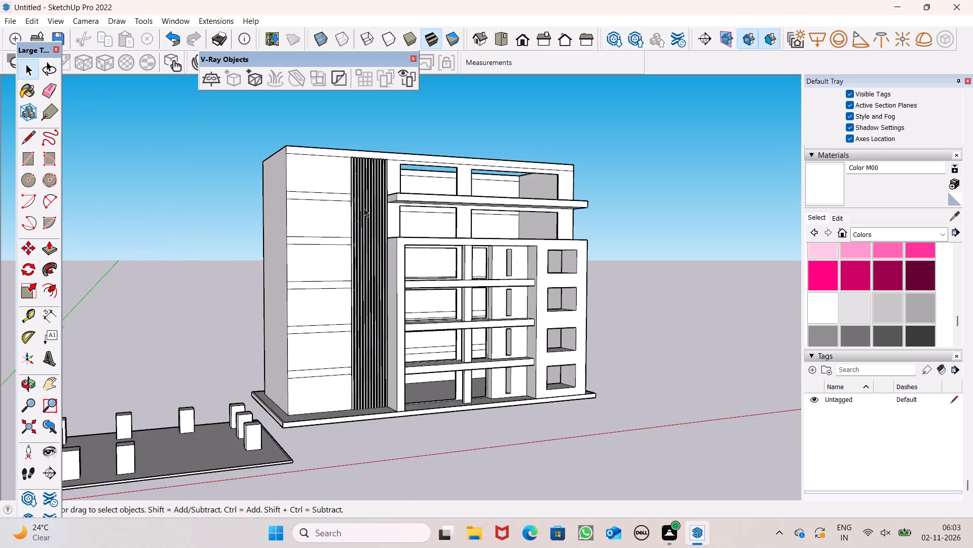
pyautogui.scroll(-5, 364, 208)
pyautogui.moveTo(293, 261); pyautogui.dragTo(293, 296, button='middle')
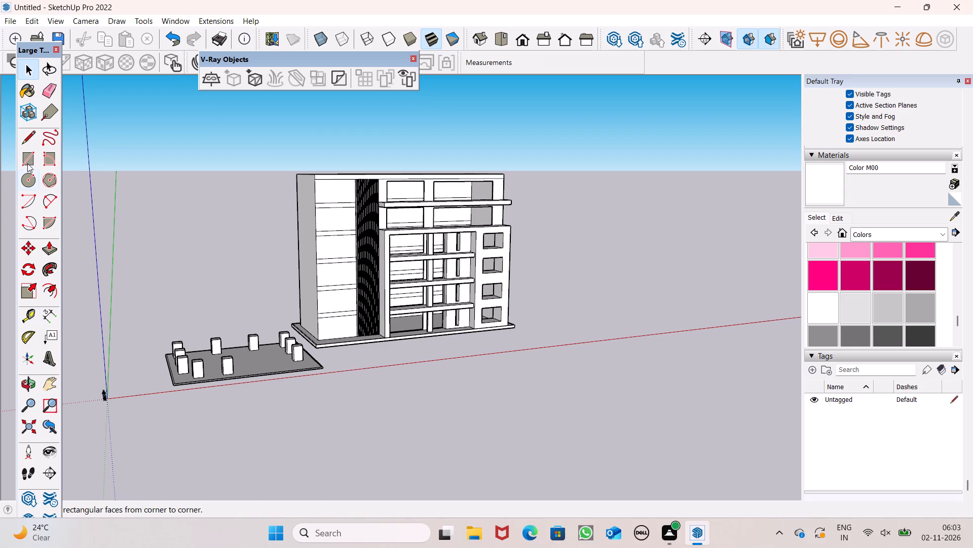
# Draw a 72' vertical line on the plain wall beside the fins, from a floor band's upper line down to the base.
pyautogui.click(22, 142)
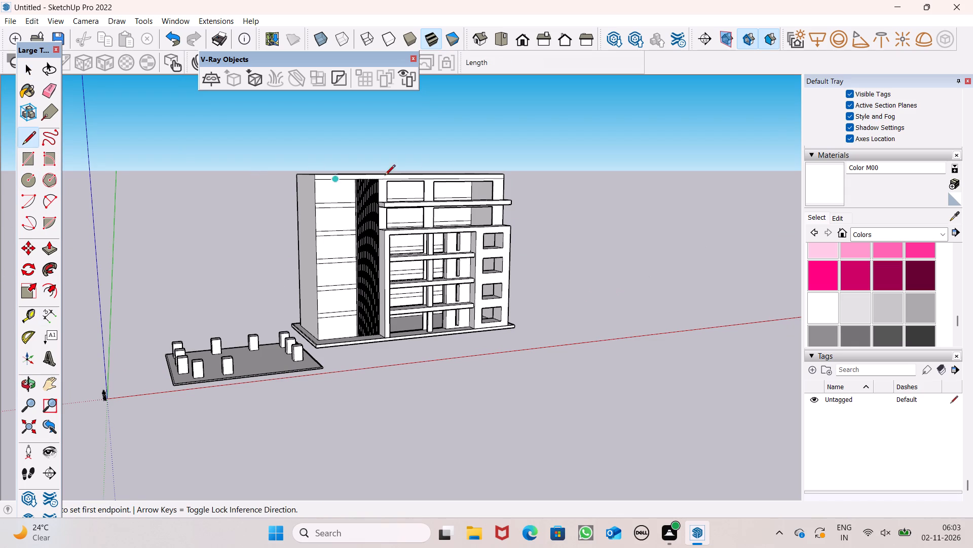
pyautogui.scroll(-6, 443, 176)
pyautogui.moveTo(451, 254); pyautogui.dragTo(395, 339, button='middle')
pyautogui.scroll(9, 346, 220)
pyautogui.scroll(2, 385, 241)
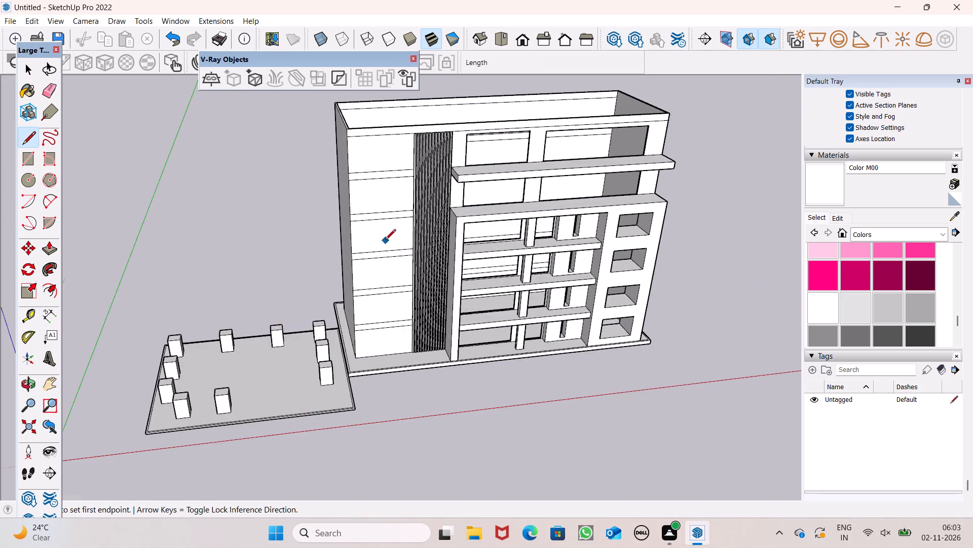
pyautogui.scroll(7, 385, 241)
pyautogui.scroll(-5, 401, 209)
pyautogui.scroll(-5, 414, 268)
pyautogui.scroll(3, 415, 233)
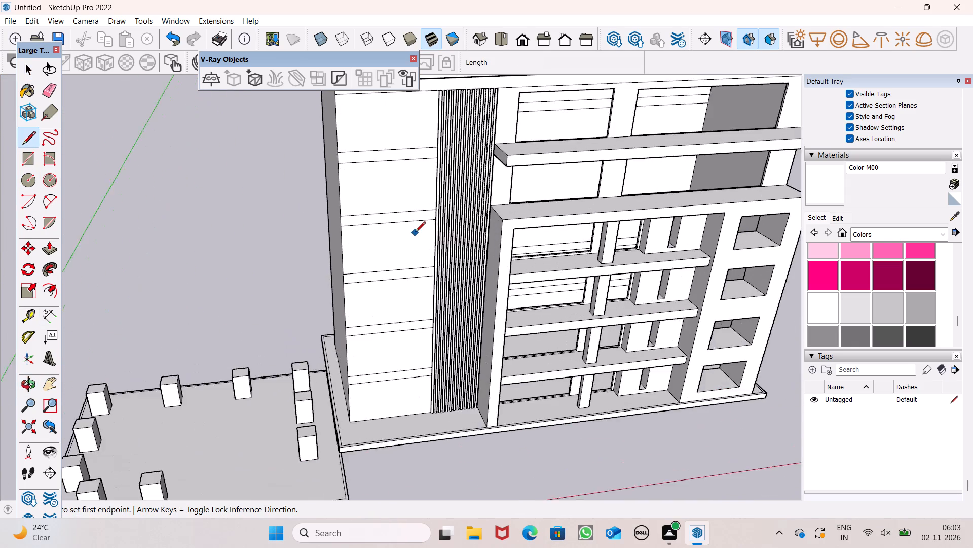
pyautogui.scroll(11, 415, 233)
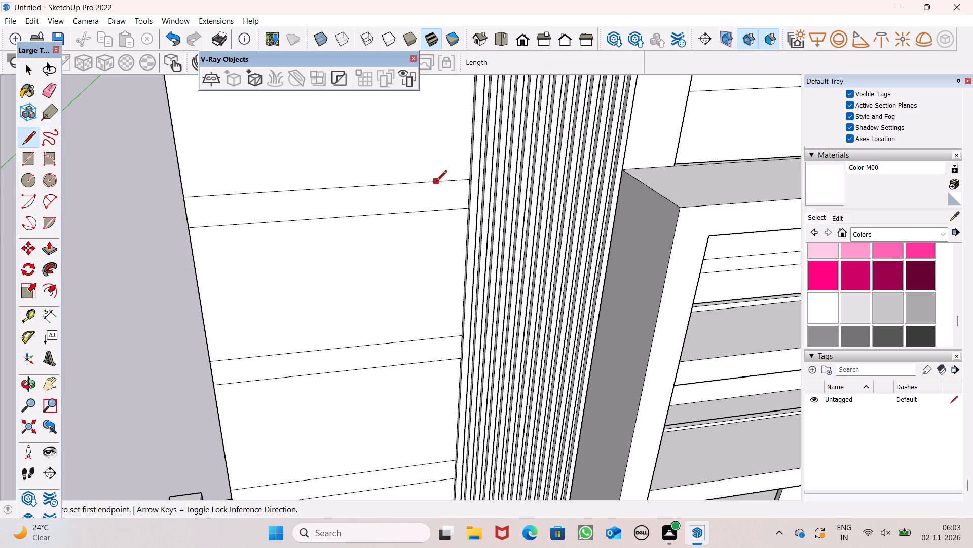
pyautogui.click(436, 182)
pyautogui.scroll(-7, 436, 214)
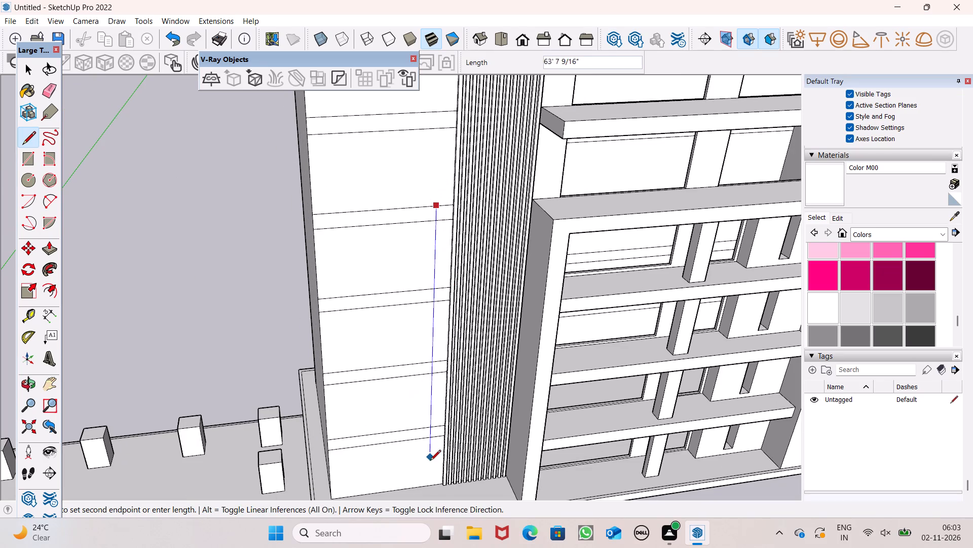
pyautogui.click(434, 486)
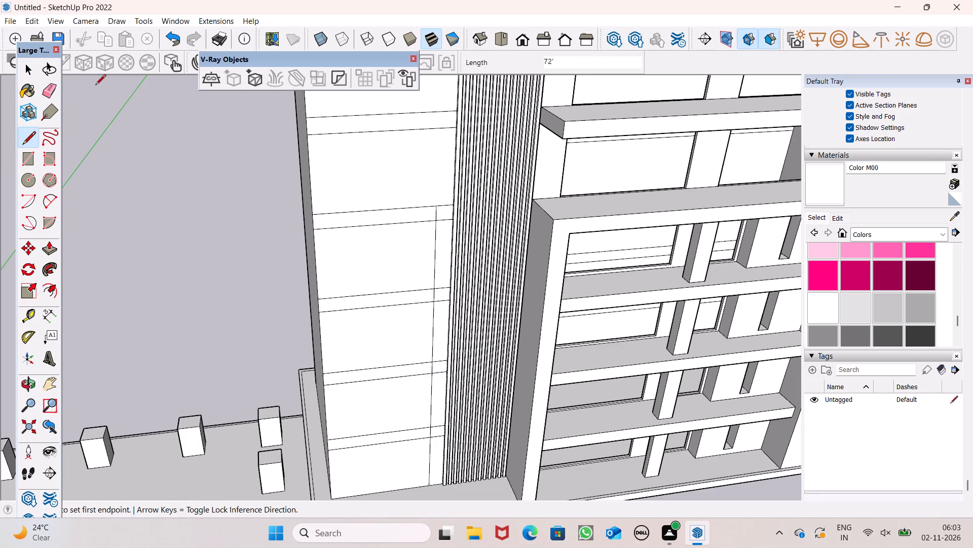
# Erase the line pieces crossing the floor band and the strip beside the fins, merging them into one L-shaped face.
pyautogui.click(61, 92)
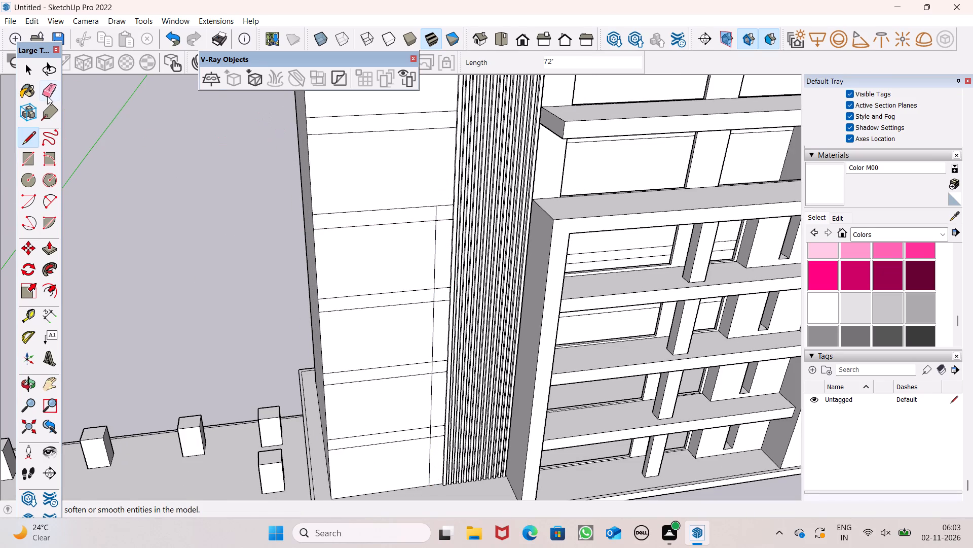
pyautogui.click(47, 93)
pyautogui.scroll(5, 350, 232)
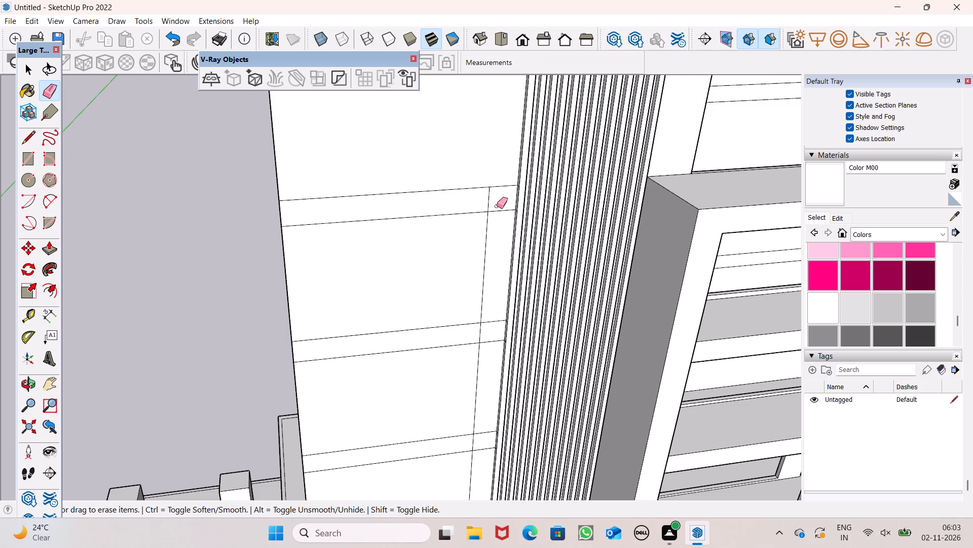
pyautogui.moveTo(489, 200); pyautogui.dragTo(496, 219)
pyautogui.scroll(-6, 471, 130)
pyautogui.scroll(2, 478, 312)
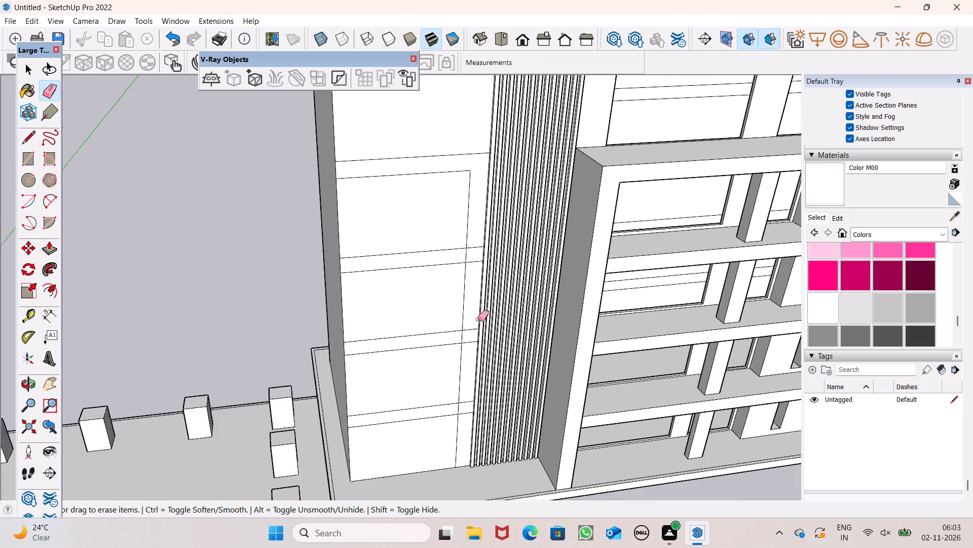
pyautogui.scroll(4, 478, 319)
pyautogui.moveTo(467, 179); pyautogui.dragTo(464, 226)
pyautogui.scroll(-2, 393, 157)
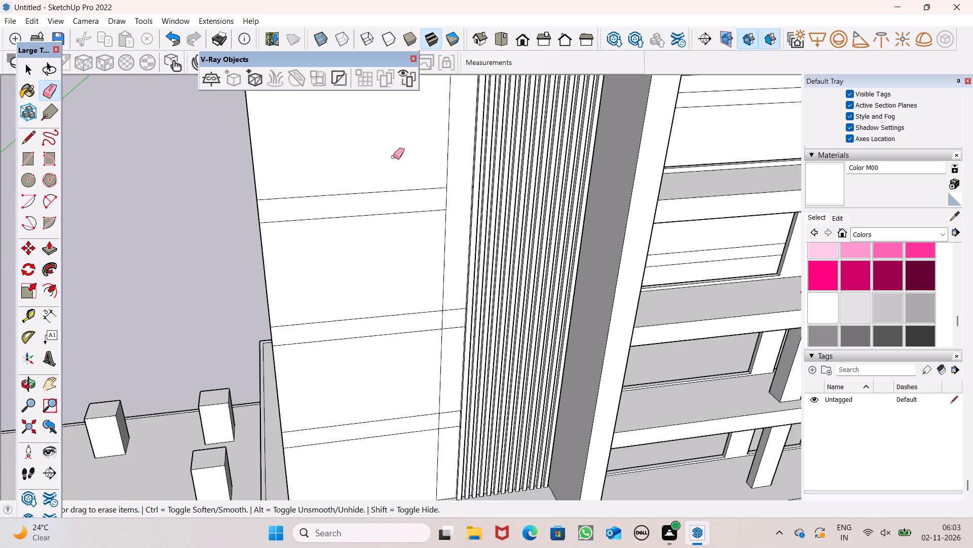
pyautogui.scroll(4, 431, 313)
pyautogui.moveTo(466, 288); pyautogui.dragTo(460, 324)
pyautogui.moveTo(458, 329); pyautogui.dragTo(458, 334)
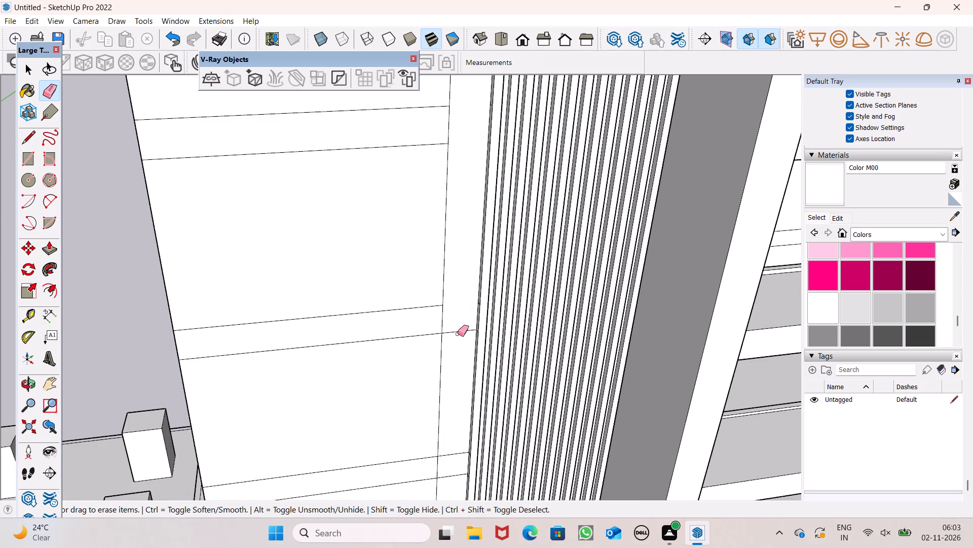
pyautogui.moveTo(458, 334); pyautogui.dragTo(456, 347)
pyautogui.moveTo(456, 438); pyautogui.dragTo(456, 472)
pyautogui.moveTo(456, 472); pyautogui.dragTo(456, 478)
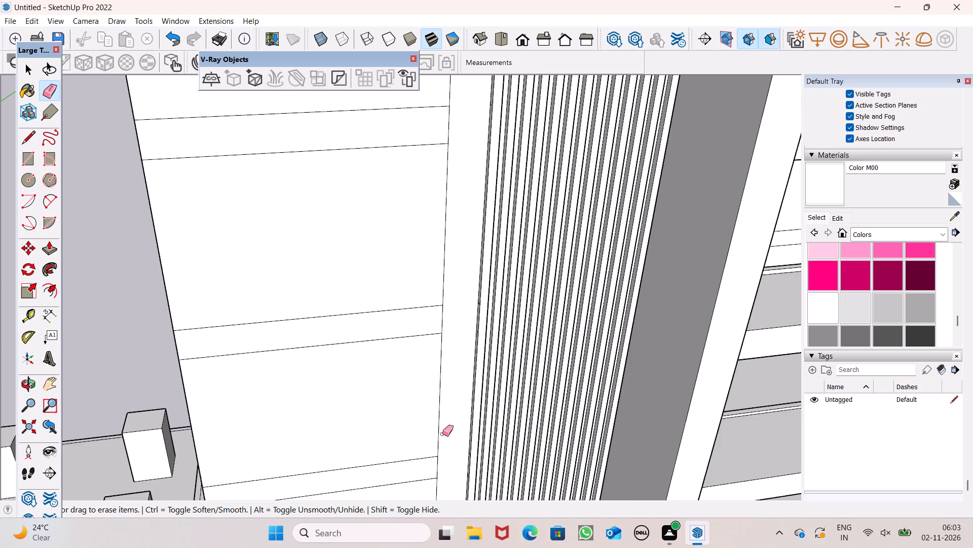
# Pull the L-shaped face of floor band and vertical strip out 10' 9 9/16".
pyautogui.scroll(-11, 426, 365)
pyautogui.moveTo(432, 366); pyautogui.dragTo(431, 408, button='middle')
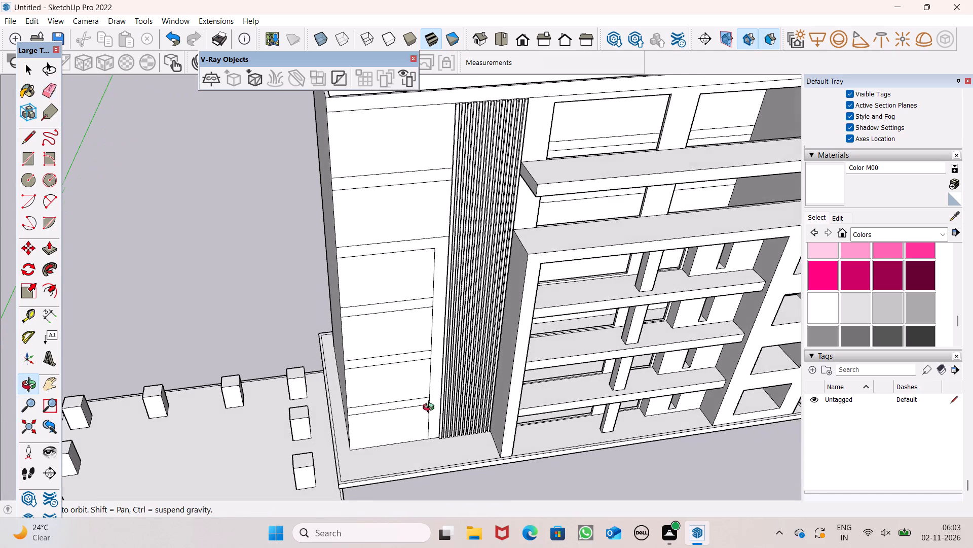
pyautogui.moveTo(431, 408); pyautogui.dragTo(431, 409, button='middle')
pyautogui.scroll(-1, 315, 336)
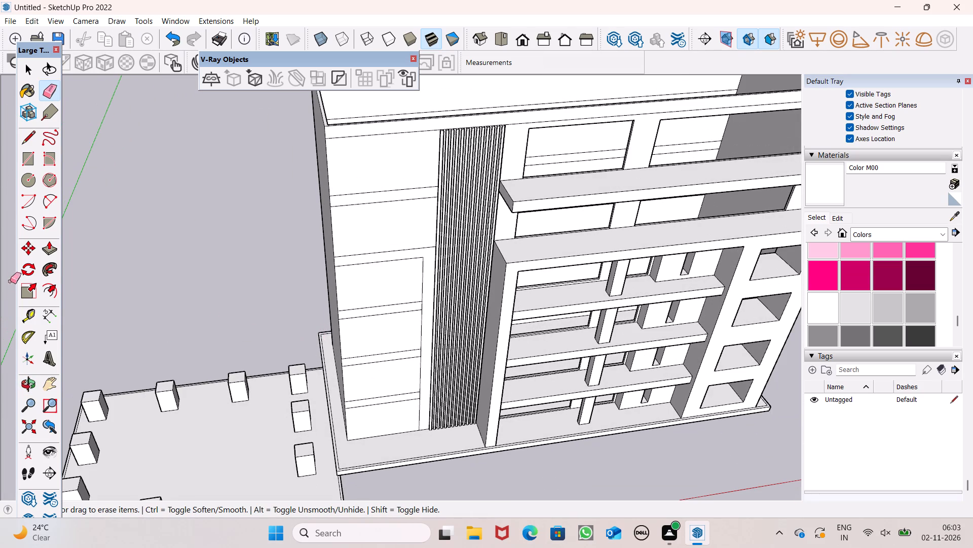
pyautogui.click(49, 256)
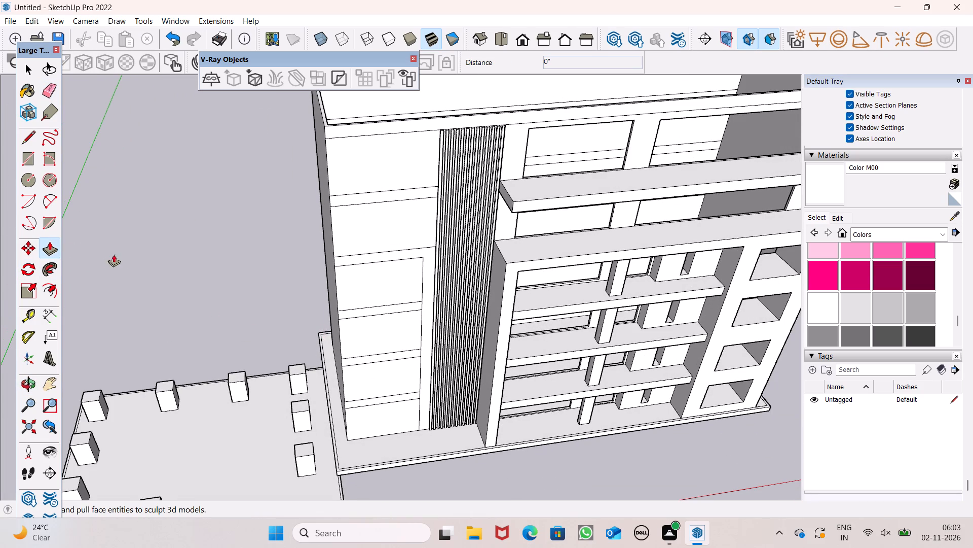
pyautogui.moveTo(427, 261); pyautogui.dragTo(501, 270)
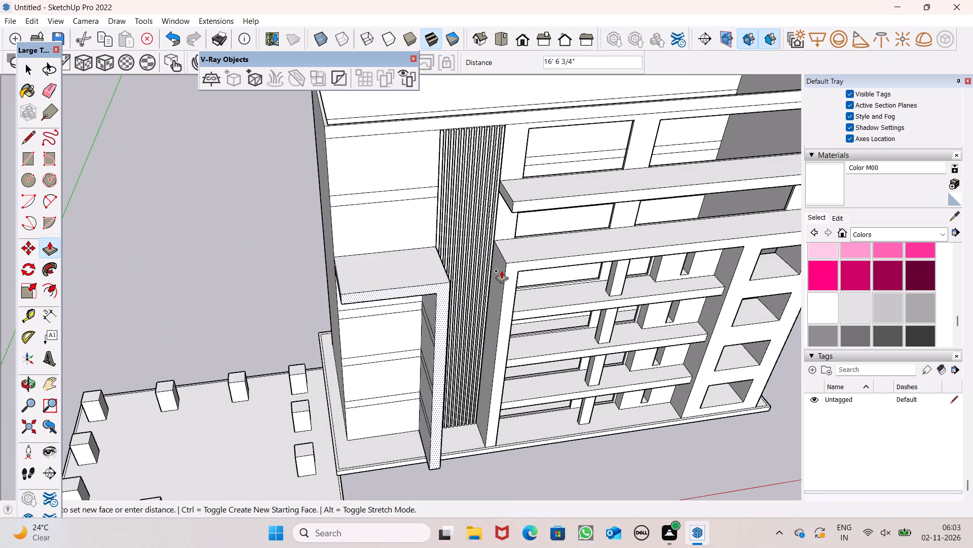
pyautogui.moveTo(501, 270); pyautogui.dragTo(504, 262)
# Pull the floor band above the L-shaped frame out 10' 9 9/16", matching the frame's projection.
pyautogui.scroll(-3, 452, 236)
pyautogui.moveTo(437, 334); pyautogui.dragTo(404, 229, button='middle')
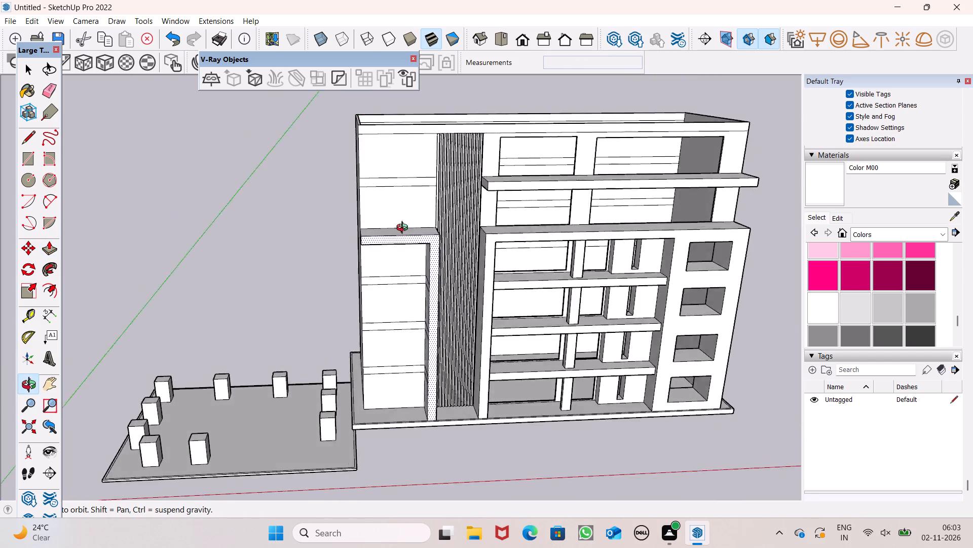
pyautogui.moveTo(404, 229); pyautogui.dragTo(345, 154, button='middle')
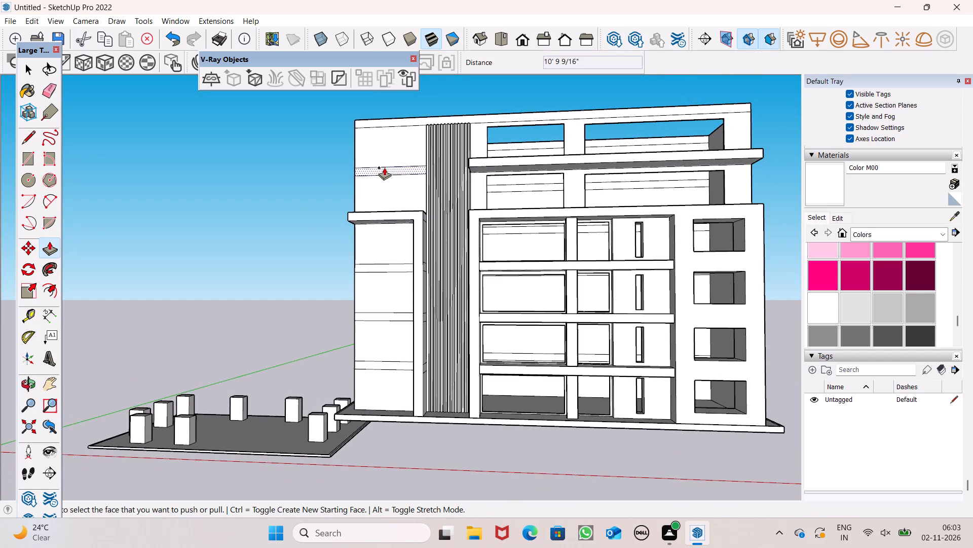
pyautogui.moveTo(388, 180); pyautogui.dragTo(432, 299, button='middle')
pyautogui.scroll(3, 432, 216)
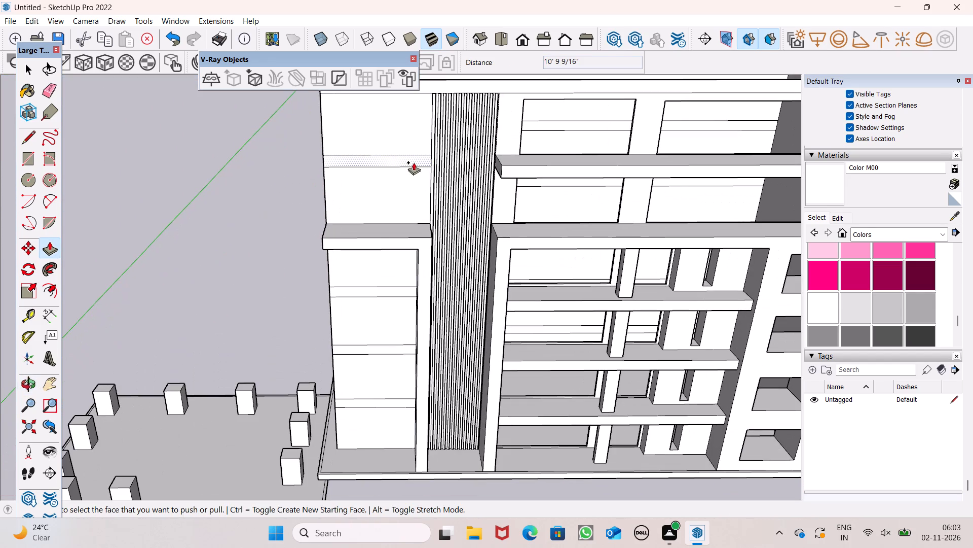
pyautogui.moveTo(414, 162); pyautogui.dragTo(439, 191)
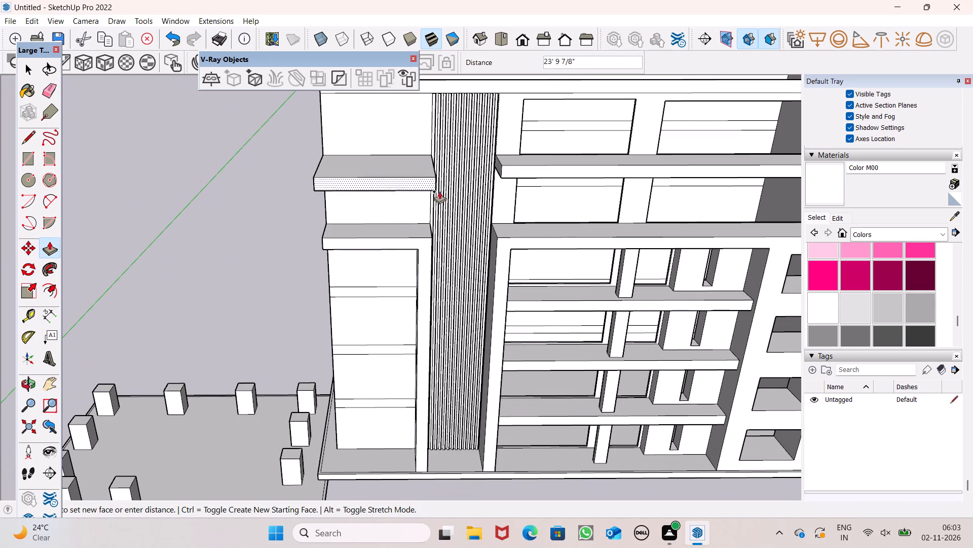
pyautogui.moveTo(439, 191); pyautogui.dragTo(501, 243)
# Draw a 3' vertical line from the outermost fin's top corner up to the building's roof edge.
pyautogui.scroll(-5, 417, 213)
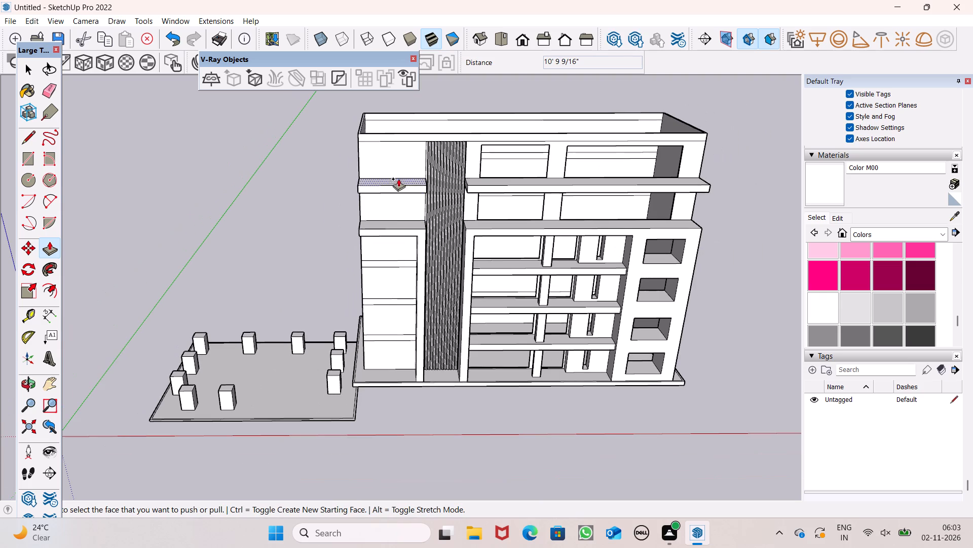
pyautogui.scroll(1, 398, 171)
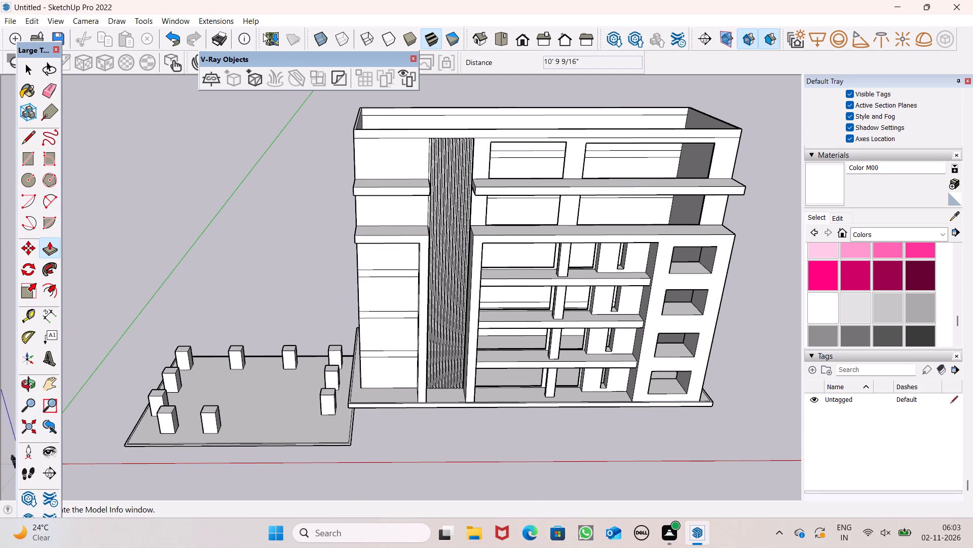
pyautogui.click(28, 135)
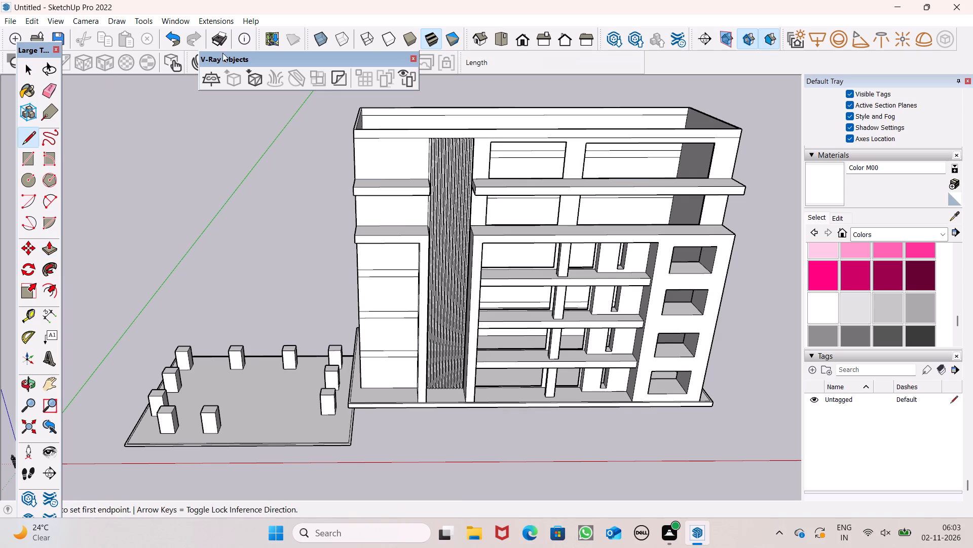
pyautogui.scroll(4, 293, 28)
pyautogui.scroll(-4, 306, 55)
pyautogui.moveTo(394, 98); pyautogui.dragTo(392, 295, button='middle')
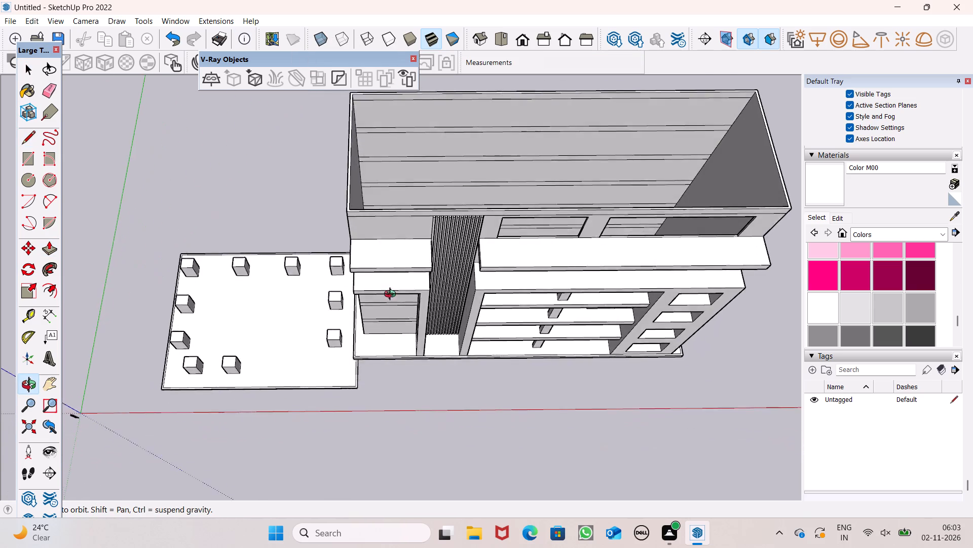
pyautogui.moveTo(392, 295); pyautogui.dragTo(388, 300, button='middle')
pyautogui.scroll(8, 466, 224)
pyautogui.scroll(8, 427, 207)
pyautogui.scroll(2, 371, 226)
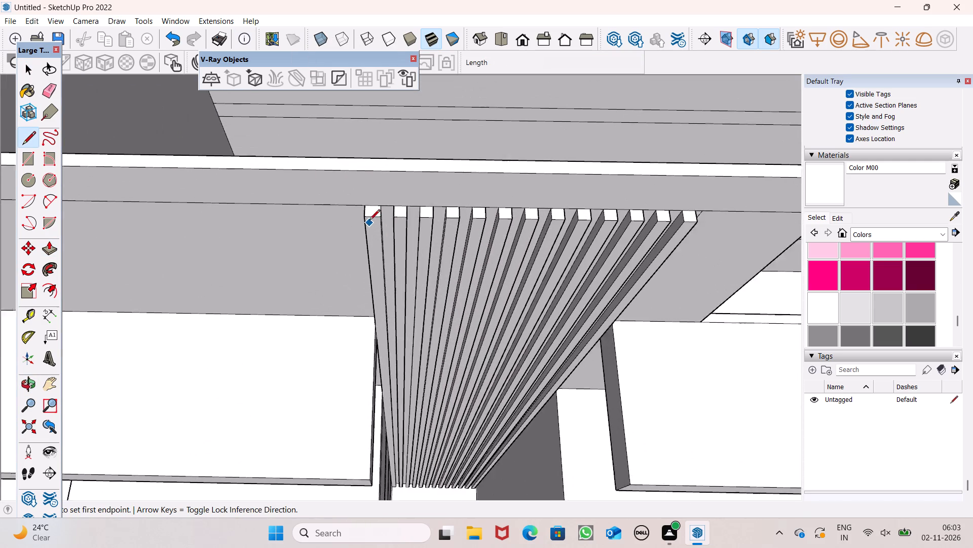
pyautogui.scroll(5, 369, 221)
pyautogui.moveTo(366, 200); pyautogui.dragTo(365, 193)
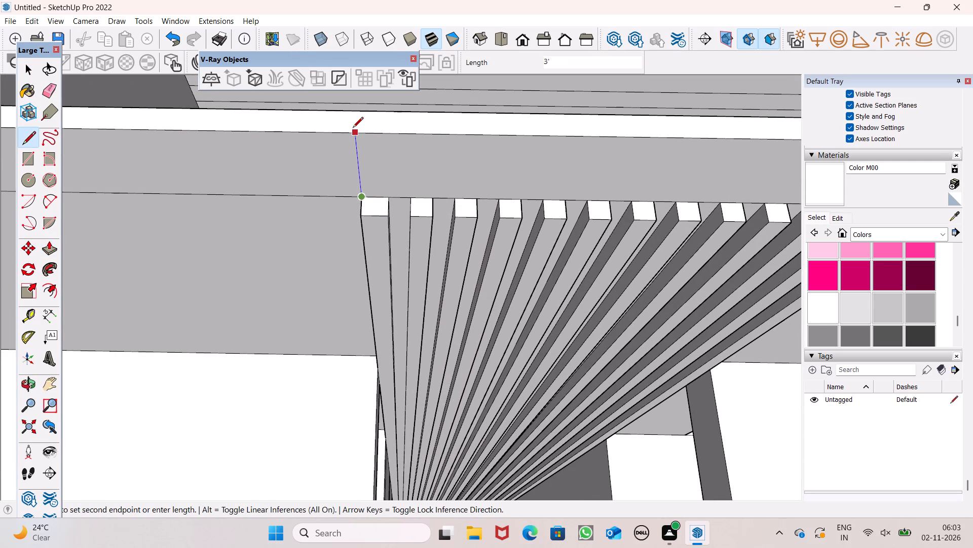
pyautogui.click(353, 132)
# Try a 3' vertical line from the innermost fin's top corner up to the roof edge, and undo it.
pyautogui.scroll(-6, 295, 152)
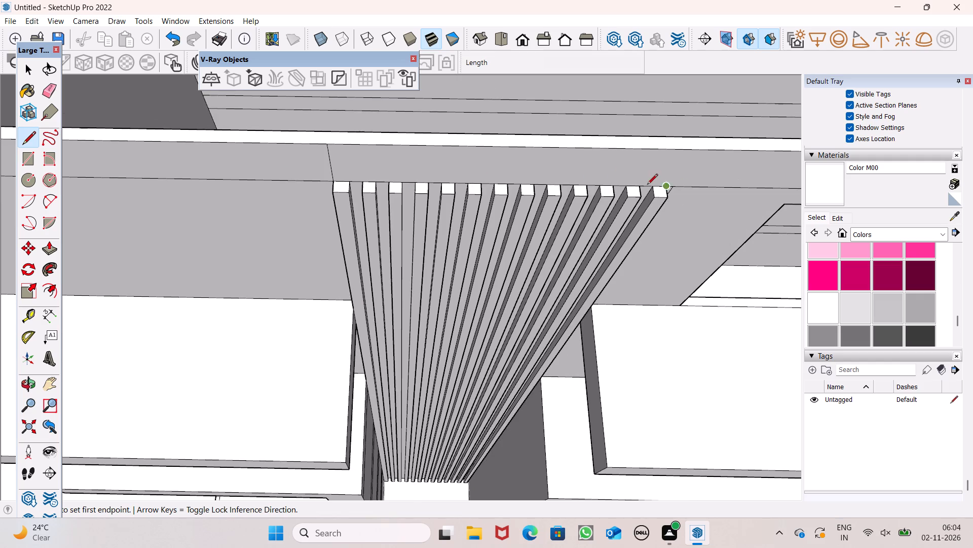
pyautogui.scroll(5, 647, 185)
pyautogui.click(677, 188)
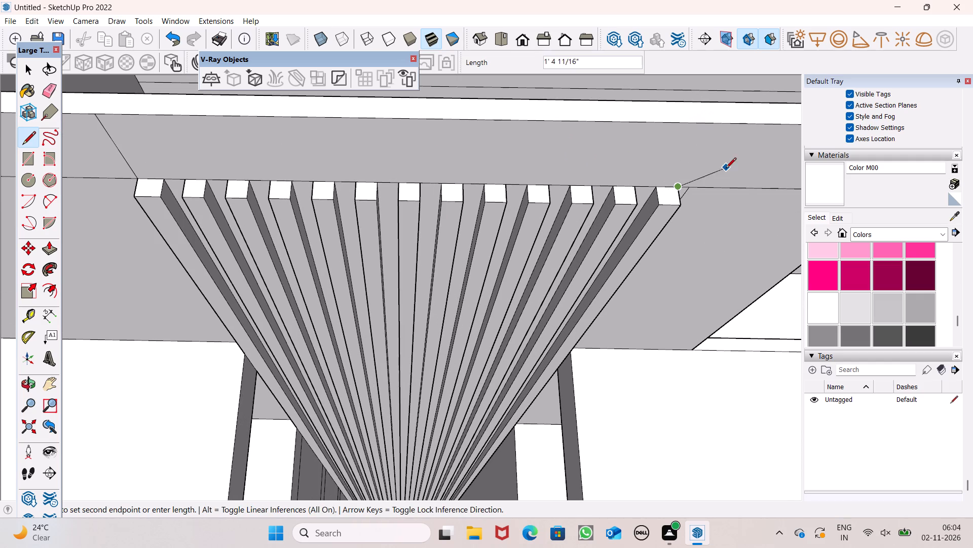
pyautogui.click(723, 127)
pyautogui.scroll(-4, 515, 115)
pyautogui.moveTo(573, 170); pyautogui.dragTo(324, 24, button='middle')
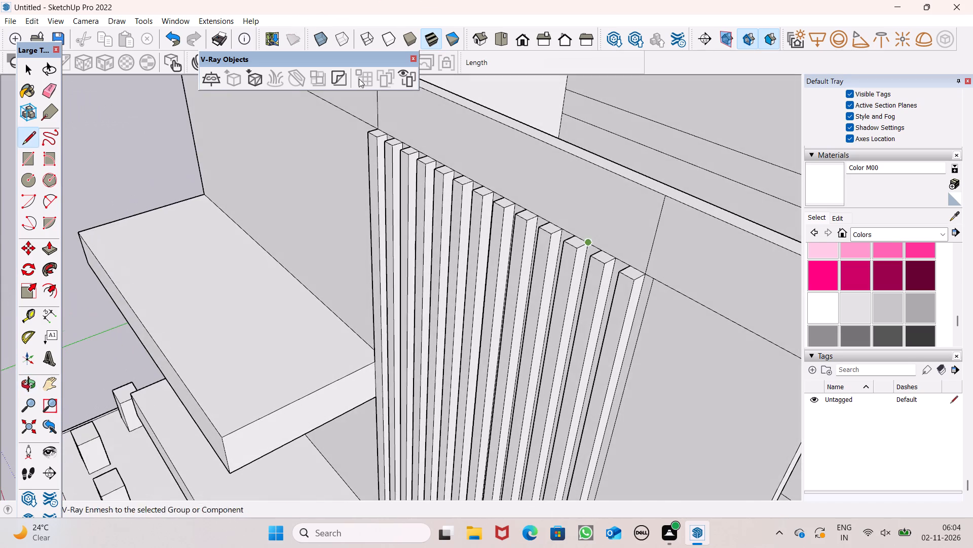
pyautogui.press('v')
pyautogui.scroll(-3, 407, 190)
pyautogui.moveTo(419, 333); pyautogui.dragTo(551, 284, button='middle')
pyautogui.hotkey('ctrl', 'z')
# Draw a vertical line from the inner edge of the fin strip up to the roof edge, closing the panel above the fins.
pyautogui.scroll(3, 617, 162)
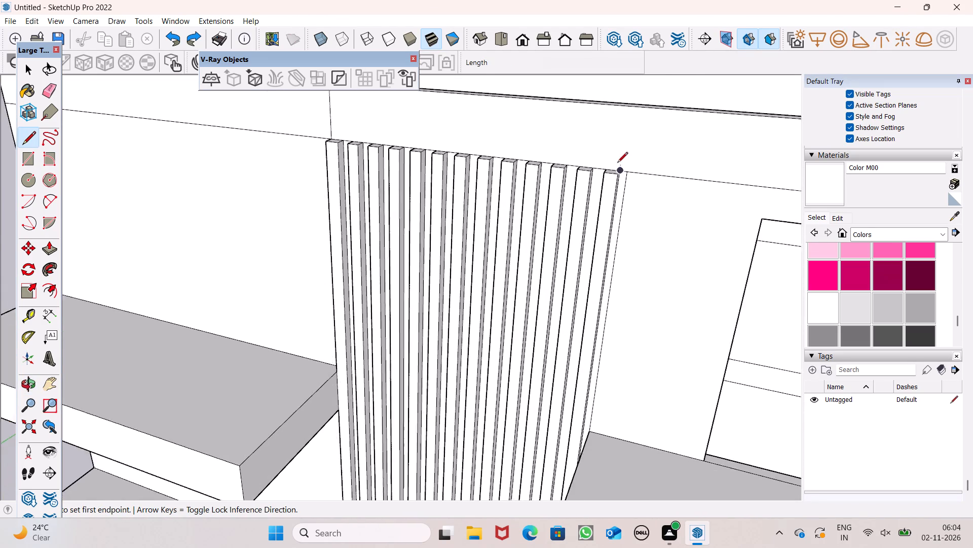
pyautogui.scroll(3, 617, 163)
pyautogui.moveTo(630, 174); pyautogui.dragTo(630, 166)
pyautogui.scroll(-6, 628, 132)
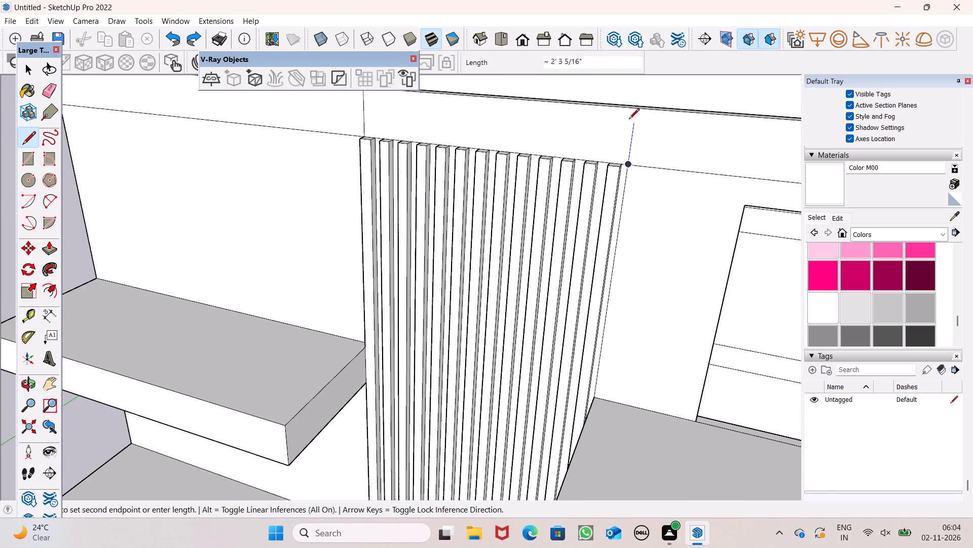
pyautogui.scroll(2, 635, 119)
pyautogui.click(634, 106)
pyautogui.moveTo(600, 138); pyautogui.dragTo(556, 186)
pyautogui.press('space')
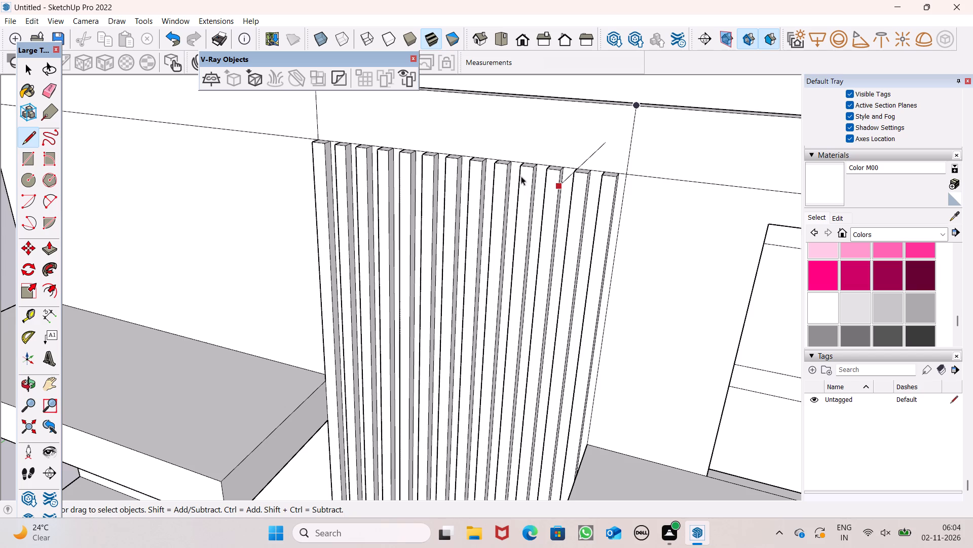
# Pull the roof-edge band over the blank bay beside the fins out 10' 9 9/16", matching the slab below.
pyautogui.scroll(-4, 421, 218)
pyautogui.moveTo(328, 245); pyautogui.dragTo(550, 236, button='middle')
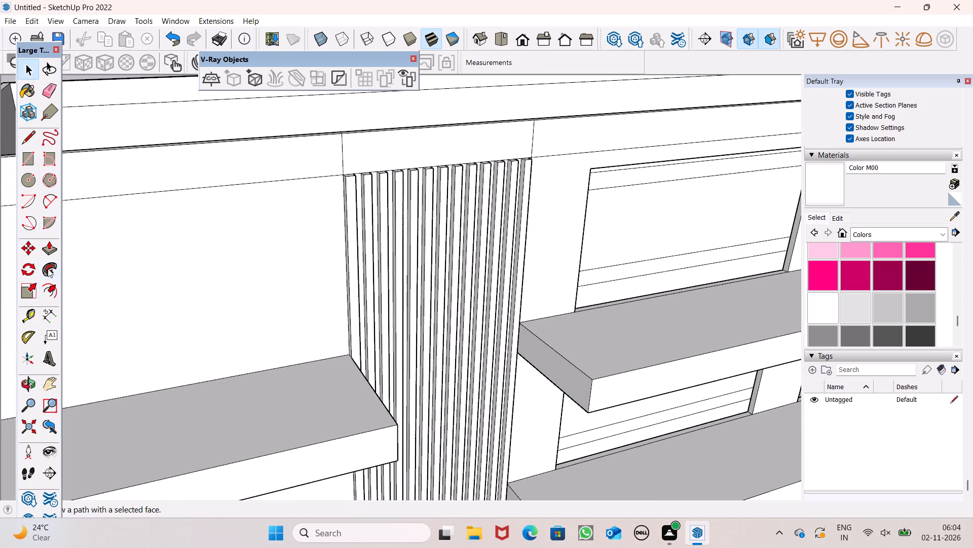
pyautogui.click(54, 251)
pyautogui.scroll(-11, 495, 152)
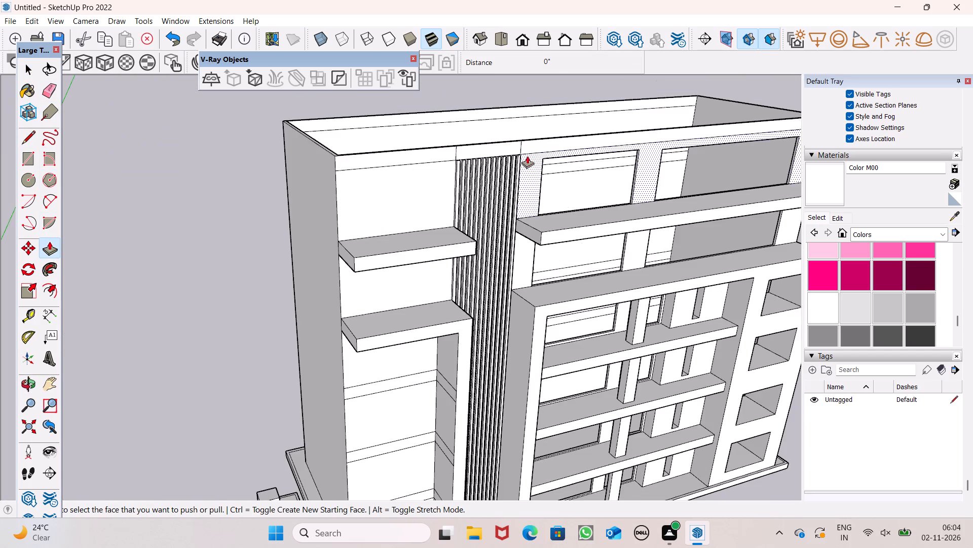
pyautogui.moveTo(514, 167); pyautogui.dragTo(490, 264, button='middle')
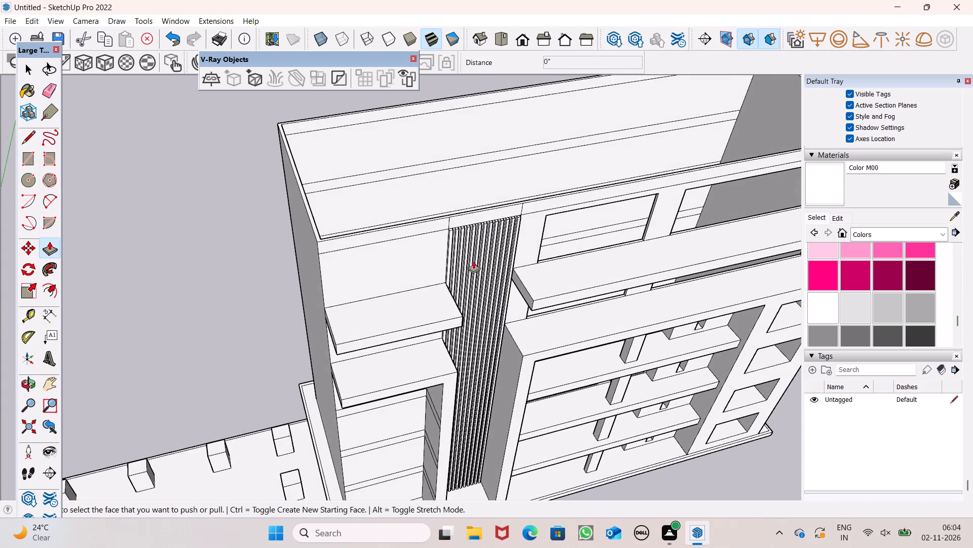
pyautogui.scroll(-5, 505, 234)
pyautogui.scroll(4, 367, 260)
pyautogui.scroll(3, 466, 245)
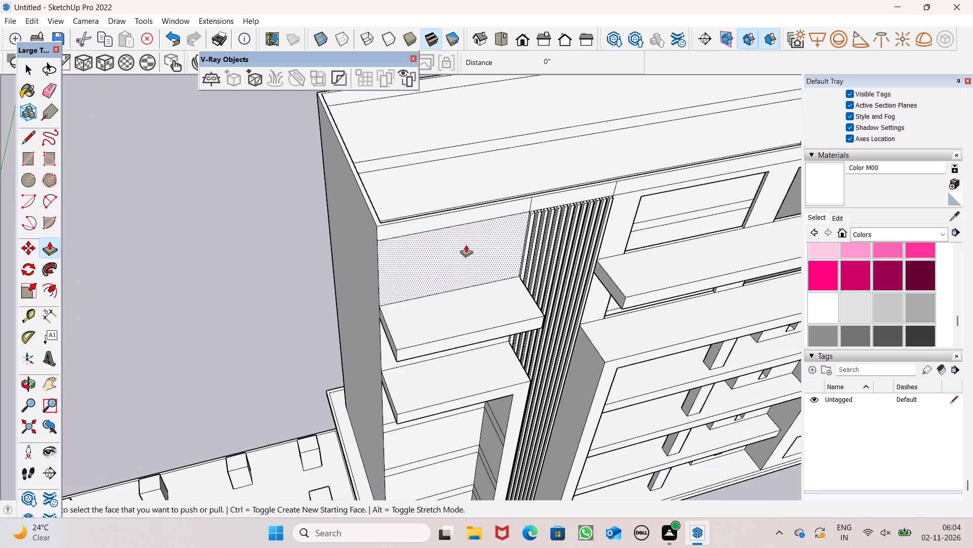
pyautogui.scroll(-4, 466, 231)
pyautogui.moveTo(494, 288); pyautogui.dragTo(480, 252, button='middle')
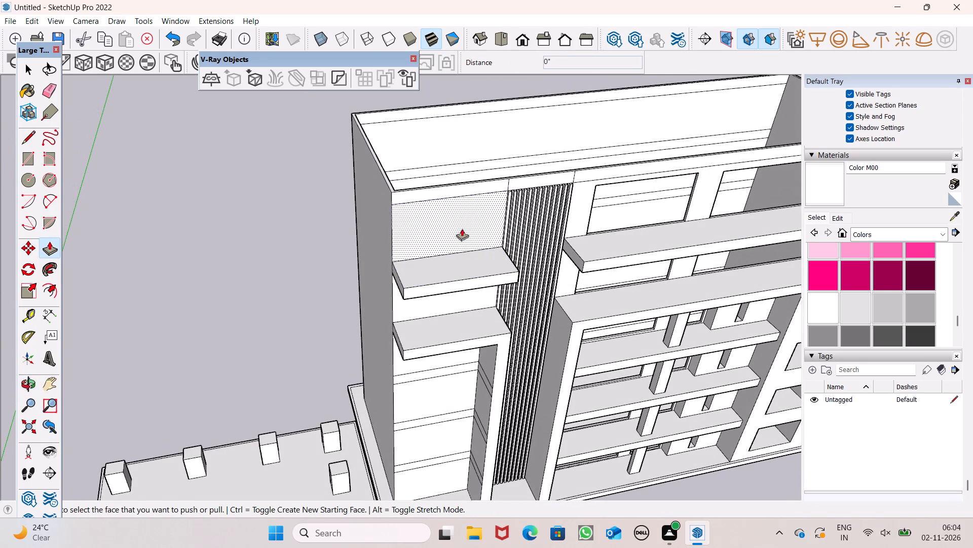
pyautogui.moveTo(412, 195); pyautogui.dragTo(408, 298)
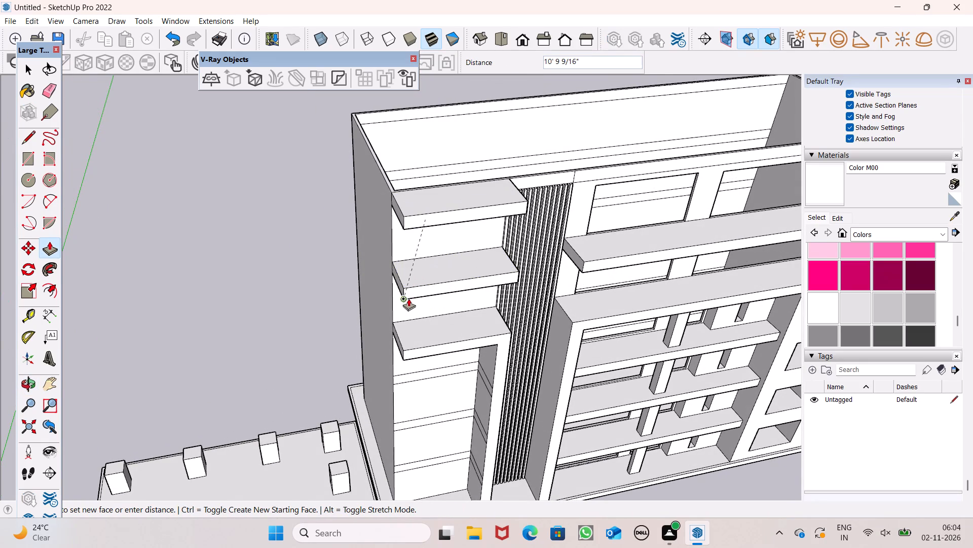
pyautogui.moveTo(408, 298); pyautogui.dragTo(403, 296)
# Pull the roof-edge band over the upper windows, on the other side of the fins, out 10' 9 9/16".
pyautogui.scroll(-4, 363, 231)
pyautogui.moveTo(561, 158); pyautogui.dragTo(423, 179, button='middle')
pyautogui.scroll(6, 429, 246)
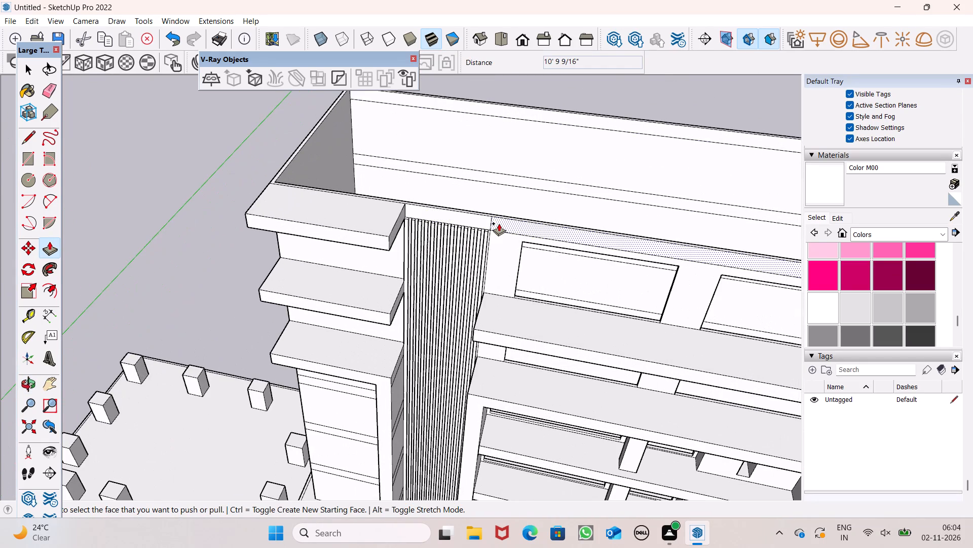
pyautogui.moveTo(499, 223); pyautogui.dragTo(381, 238)
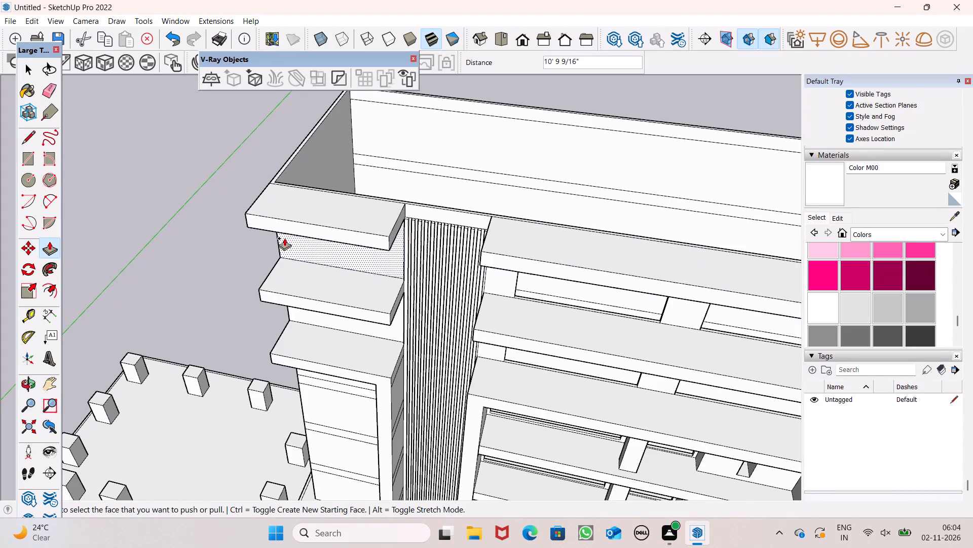
# Draw a vertical line about 3' long across the short roof slab's end face, near its outer front corner.
pyautogui.click(19, 141)
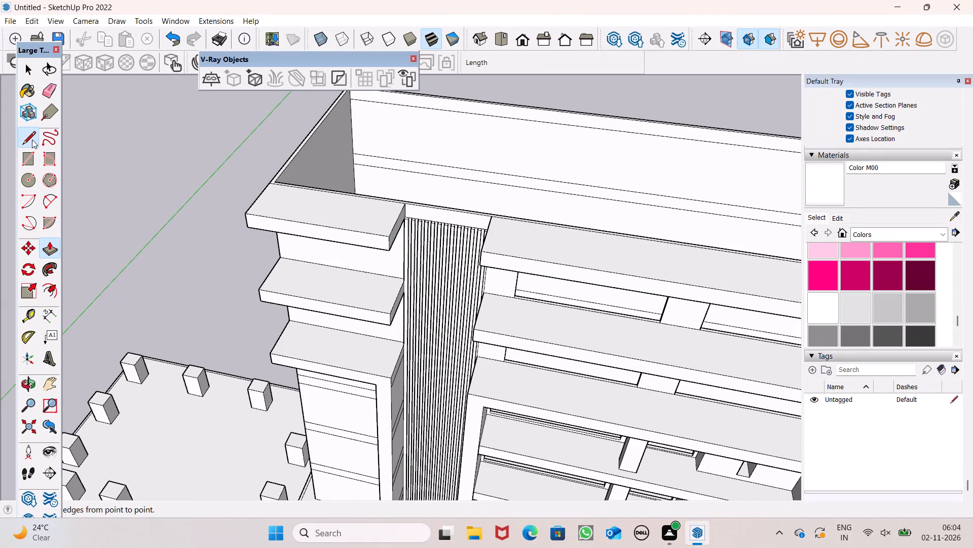
pyautogui.click(32, 139)
pyautogui.moveTo(364, 221); pyautogui.dragTo(147, 205, button='middle')
pyautogui.scroll(7, 248, 222)
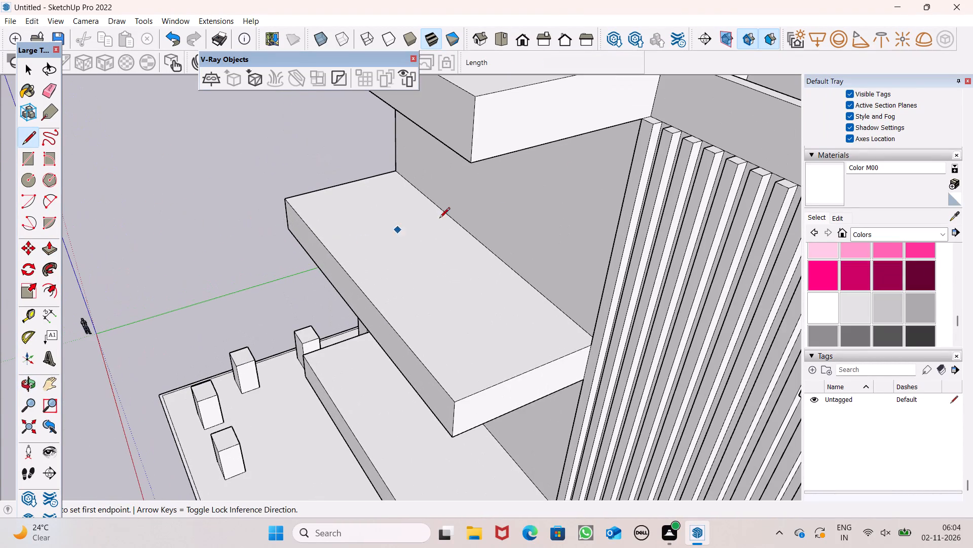
pyautogui.scroll(6, 495, 106)
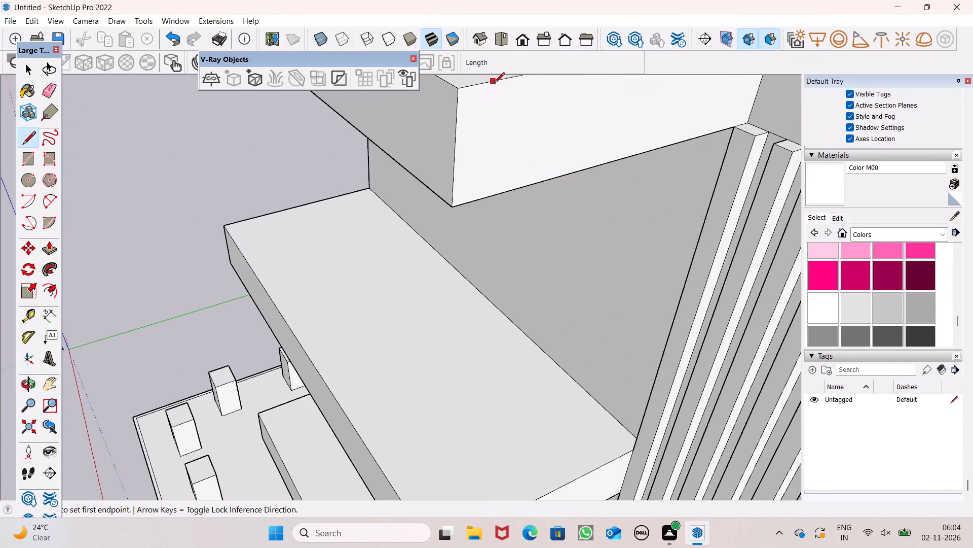
pyautogui.click(494, 82)
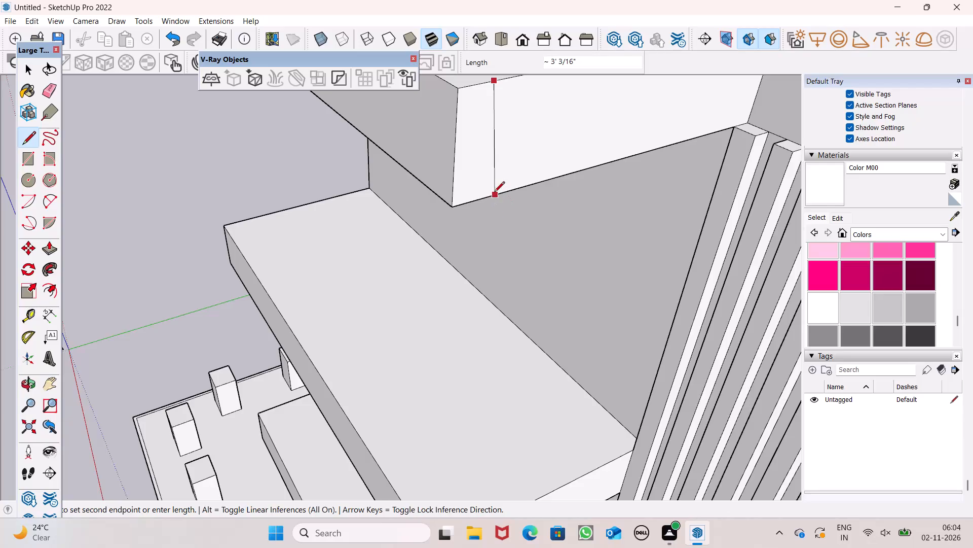
pyautogui.click(489, 196)
pyautogui.scroll(-8, 308, 193)
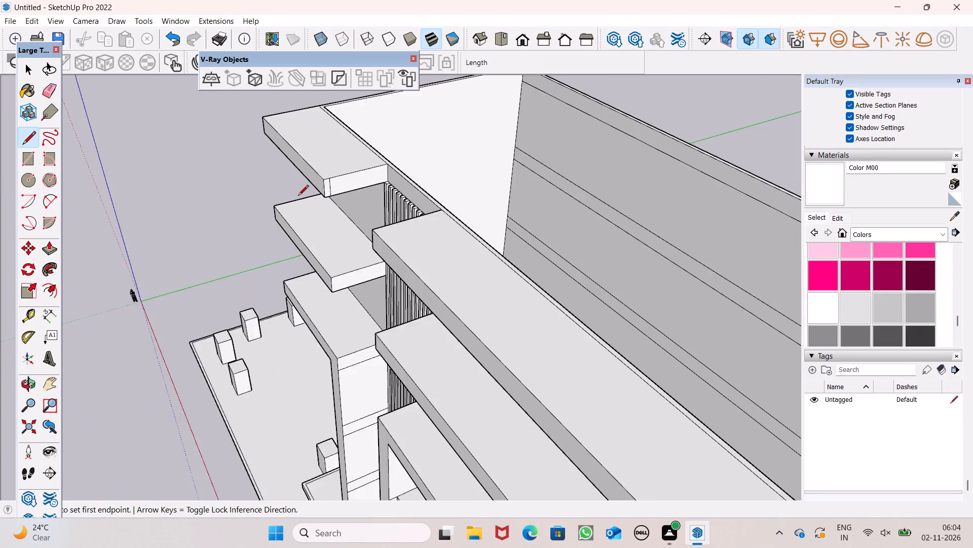
# Extend the narrow end-face strip about 16' 1 1/4" across the fins to meet the long roof slab.
pyautogui.moveTo(364, 188); pyautogui.dragTo(355, 135, button='middle')
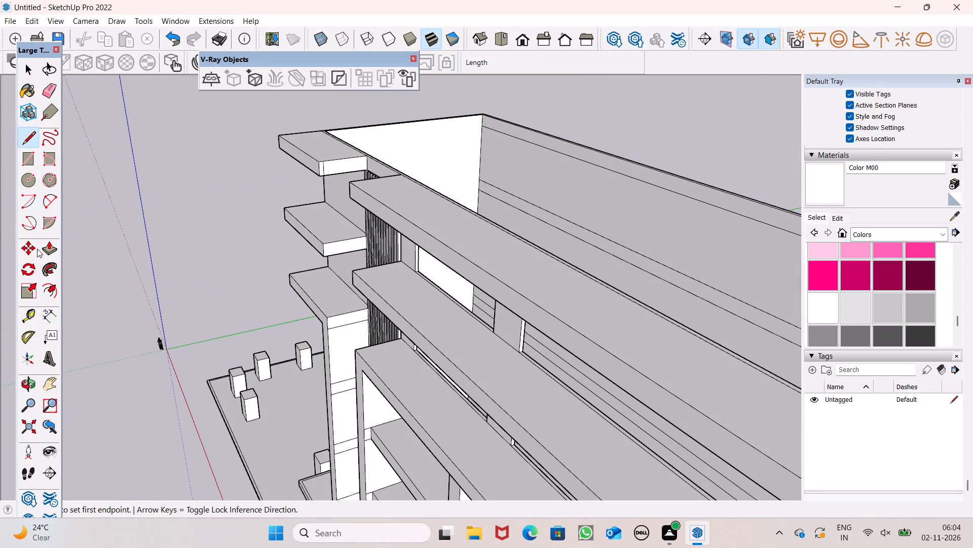
pyautogui.click(54, 247)
pyautogui.scroll(-2, 352, 123)
pyautogui.moveTo(299, 160); pyautogui.dragTo(366, 191, button='middle')
pyautogui.scroll(7, 350, 182)
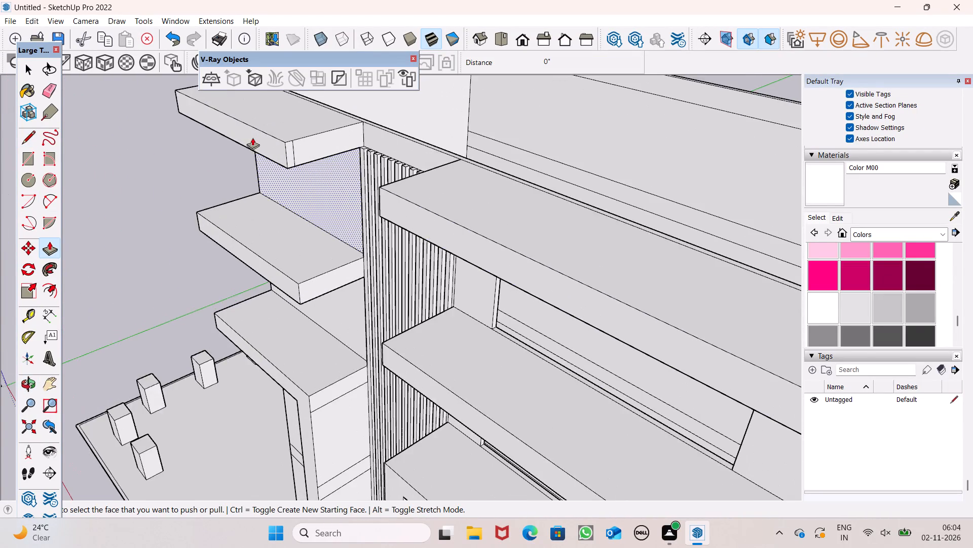
pyautogui.scroll(7, 250, 137)
pyautogui.moveTo(329, 169); pyautogui.dragTo(430, 224)
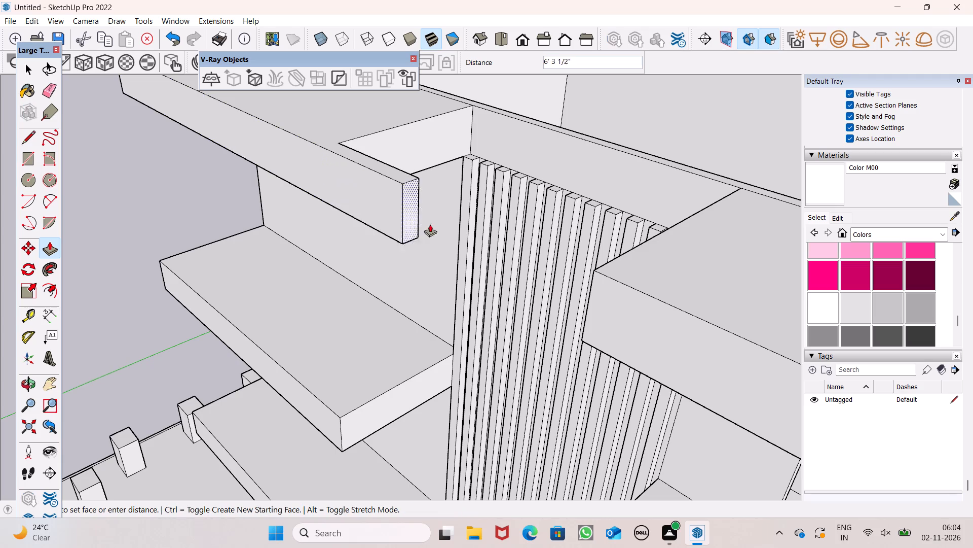
pyautogui.moveTo(430, 224); pyautogui.dragTo(595, 266)
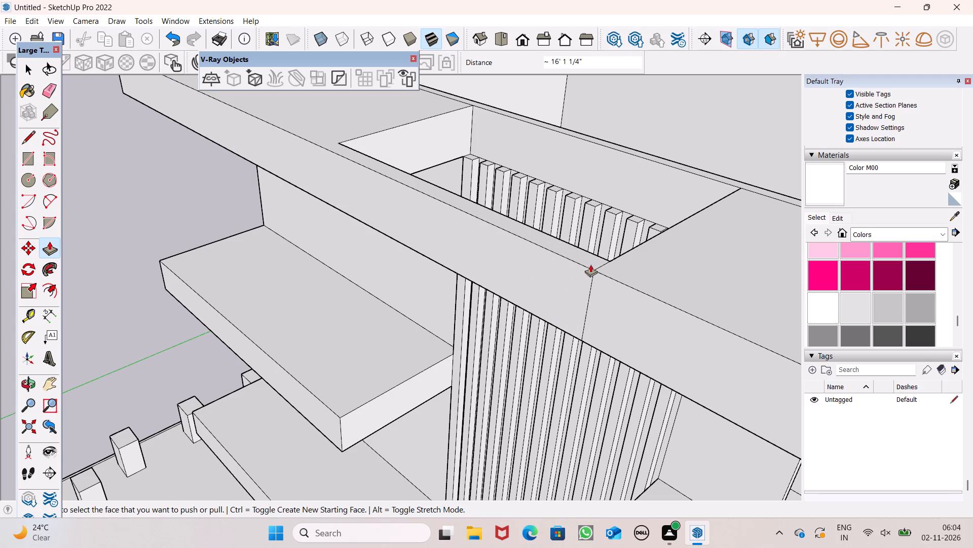
# Erase the seam edges where the bridging strip meets the long roof slab.
pyautogui.scroll(-6, 387, 206)
pyautogui.moveTo(309, 268); pyautogui.dragTo(508, 177, button='middle')
pyautogui.scroll(-4, 231, 166)
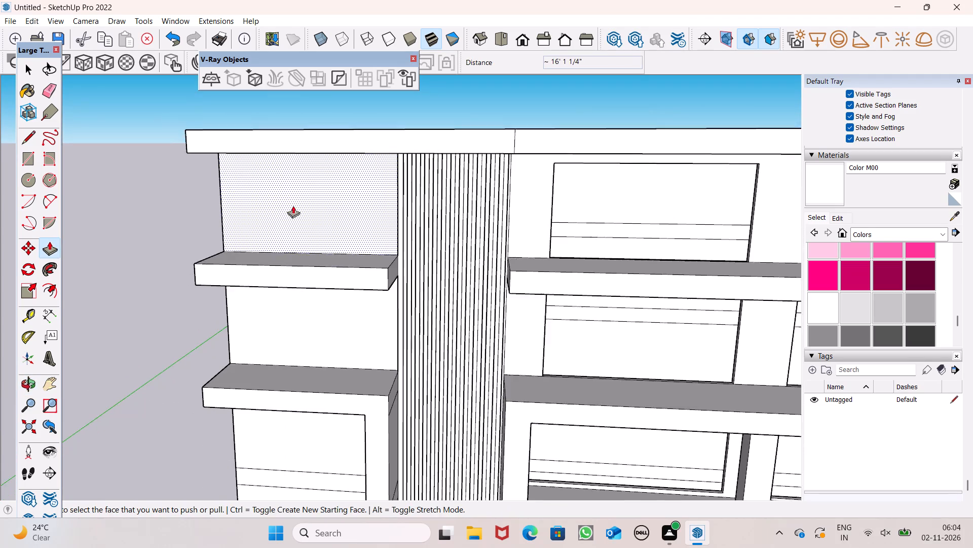
pyautogui.moveTo(293, 205); pyautogui.dragTo(291, 94, button='middle')
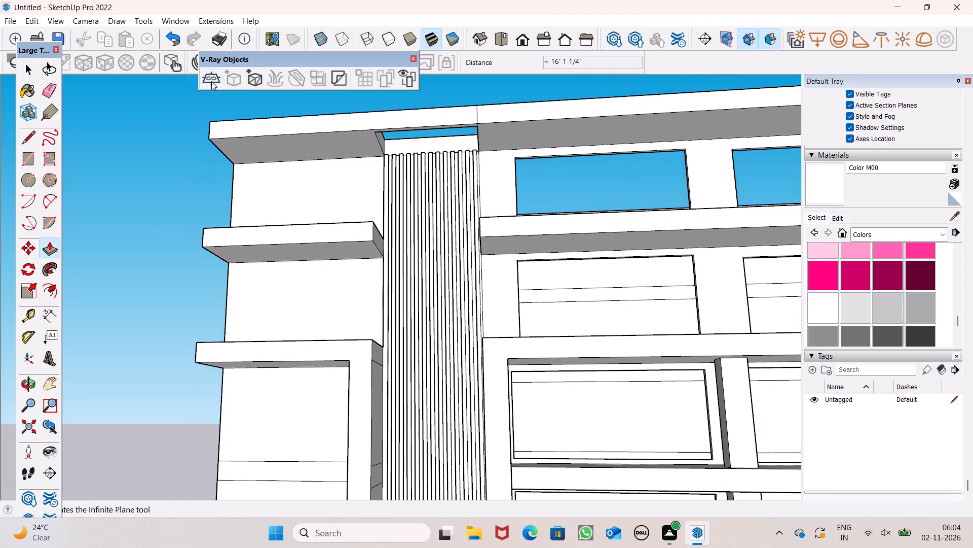
pyautogui.click(42, 94)
pyautogui.moveTo(272, 91); pyautogui.dragTo(295, 375, button='middle')
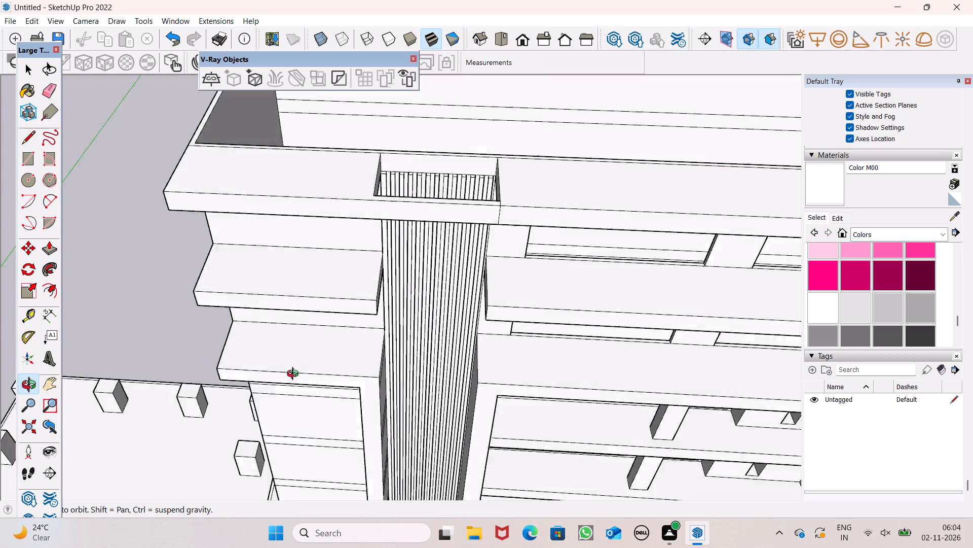
pyautogui.moveTo(295, 375); pyautogui.dragTo(365, 532, button='middle')
pyautogui.scroll(8, 462, 389)
pyautogui.scroll(-6, 604, 150)
pyautogui.scroll(2, 595, 127)
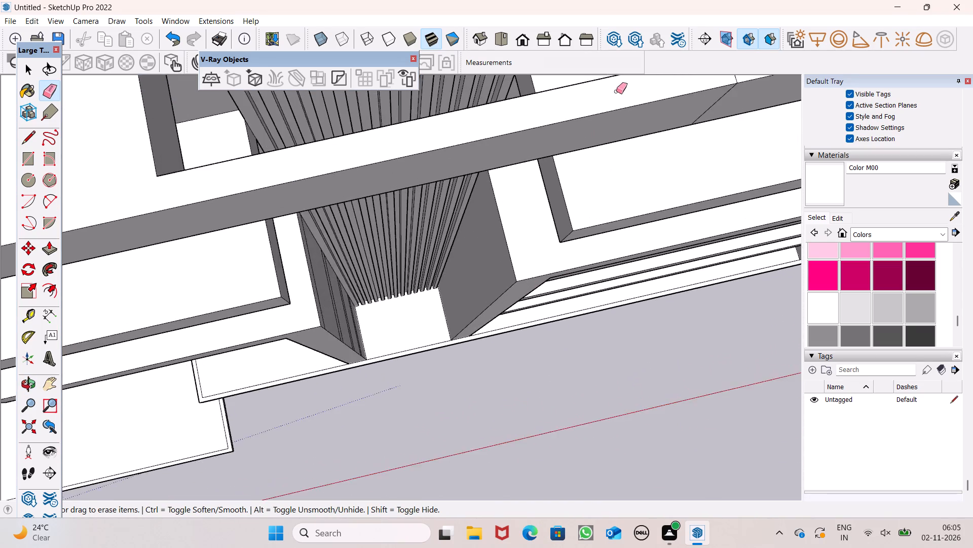
pyautogui.scroll(1, 616, 91)
pyautogui.scroll(-6, 588, 177)
pyautogui.scroll(5, 664, 149)
pyautogui.click(631, 129)
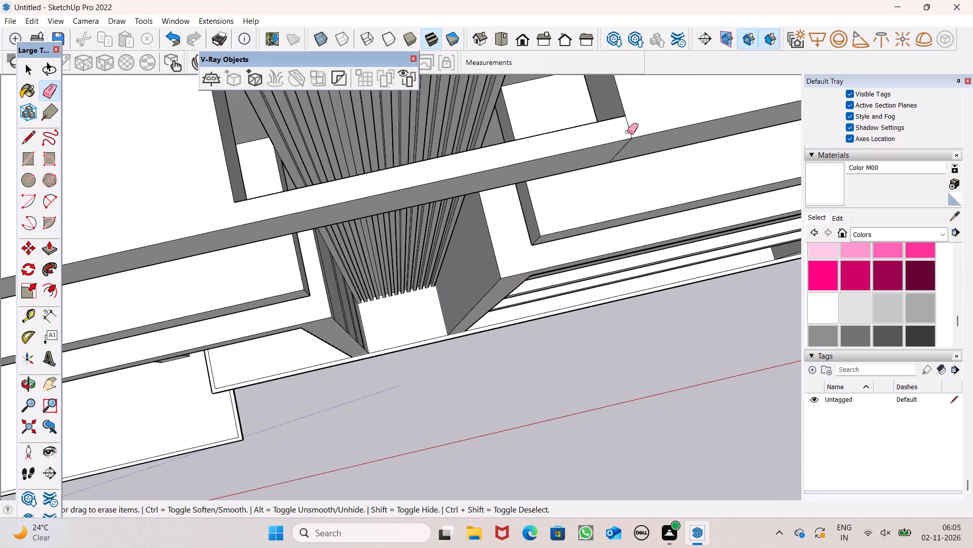
pyautogui.click(623, 153)
pyautogui.scroll(4, 615, 154)
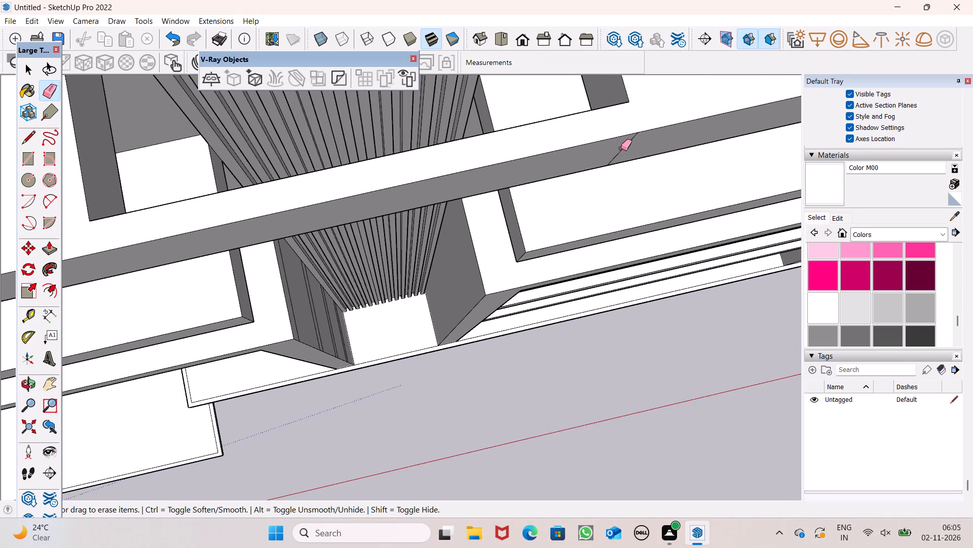
pyautogui.moveTo(622, 148); pyautogui.dragTo(635, 148)
# Examine the joined roof slab, the opening over the fins and the whole building front from above and below.
pyautogui.scroll(-7, 531, 133)
pyautogui.moveTo(581, 212); pyautogui.dragTo(527, 30, button='middle')
pyautogui.scroll(1, 532, 37)
pyautogui.scroll(-6, 461, 210)
pyautogui.scroll(-8, 503, 226)
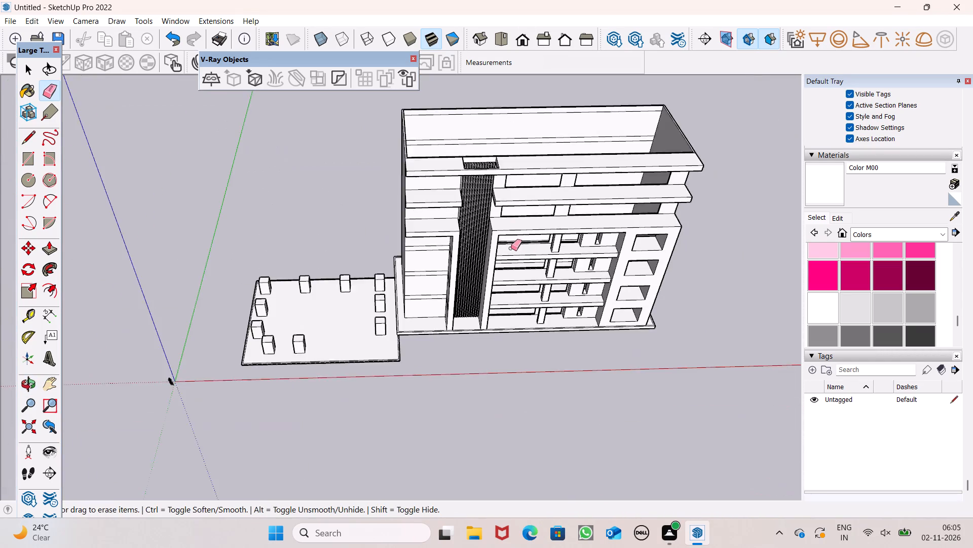
pyautogui.moveTo(515, 220); pyautogui.dragTo(469, 0, button='middle')
pyautogui.scroll(9, 469, 0)
pyautogui.moveTo(501, 148); pyautogui.dragTo(502, 13, button='middle')
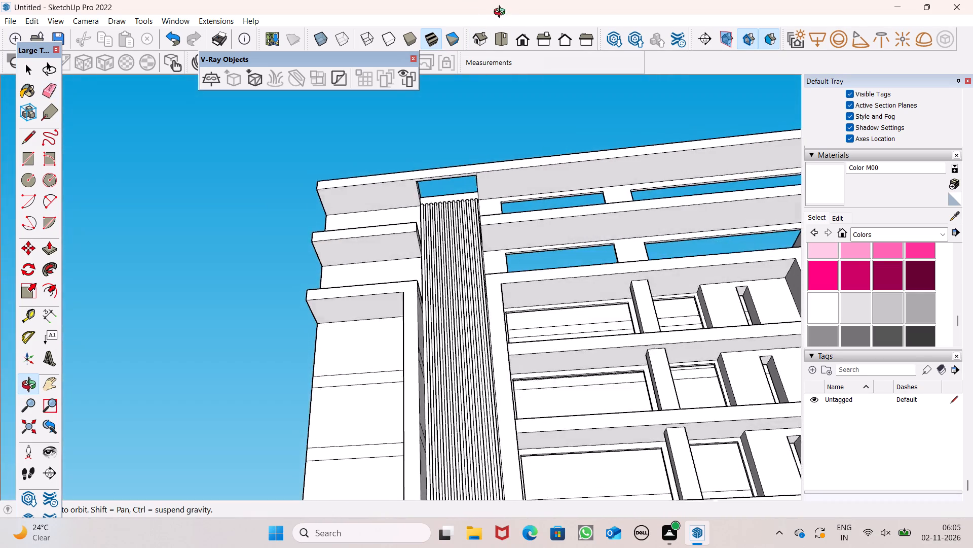
pyautogui.moveTo(502, 13); pyautogui.dragTo(594, 349, button='middle')
pyautogui.scroll(-2, 479, 253)
pyautogui.moveTo(569, 323); pyautogui.dragTo(498, 216, button='middle')
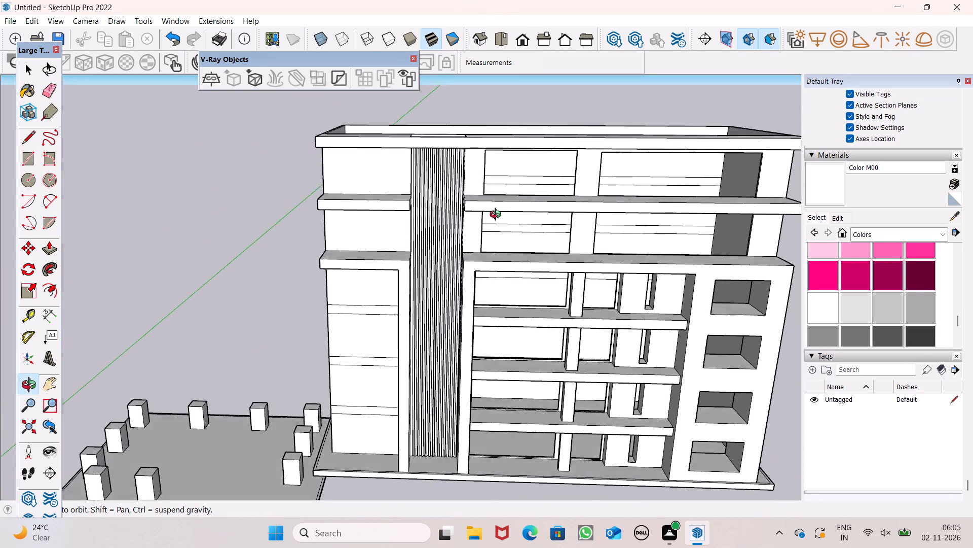
pyautogui.moveTo(498, 216); pyautogui.dragTo(527, 190, button='middle')
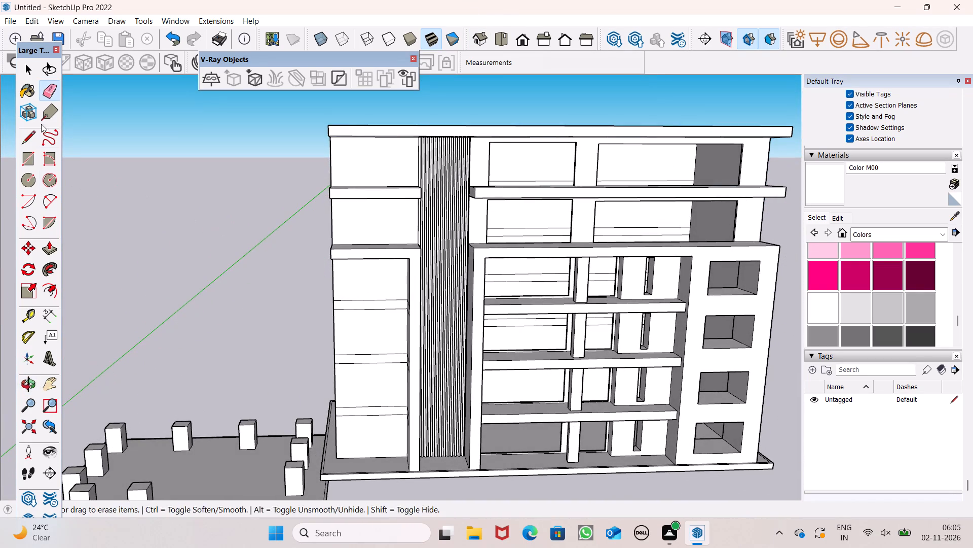
# Draw a window rectangle about 20' 2" by 13' 7" on the blank top-storey wall beside the fins.
pyautogui.click(24, 162)
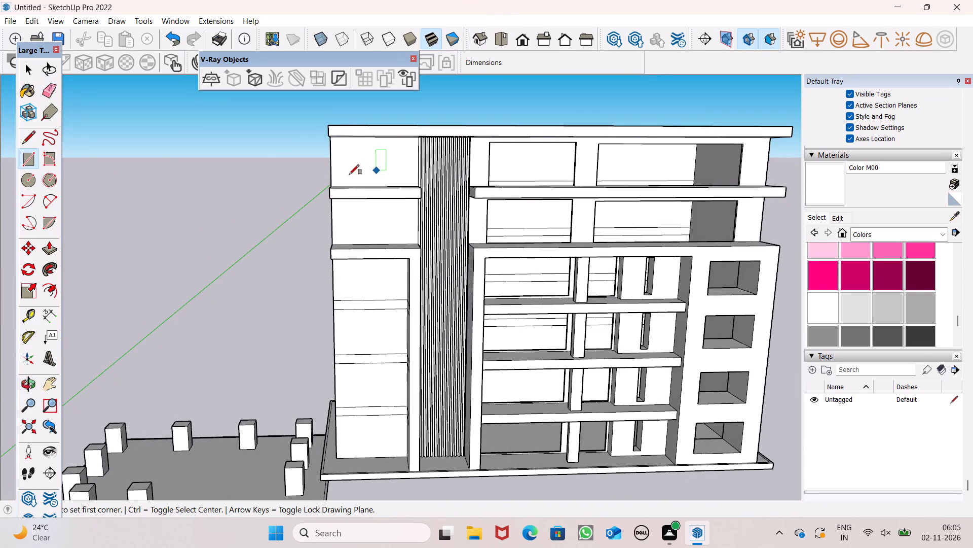
pyautogui.scroll(2, 276, 167)
pyautogui.scroll(8, 426, 162)
pyautogui.scroll(-2, 443, 139)
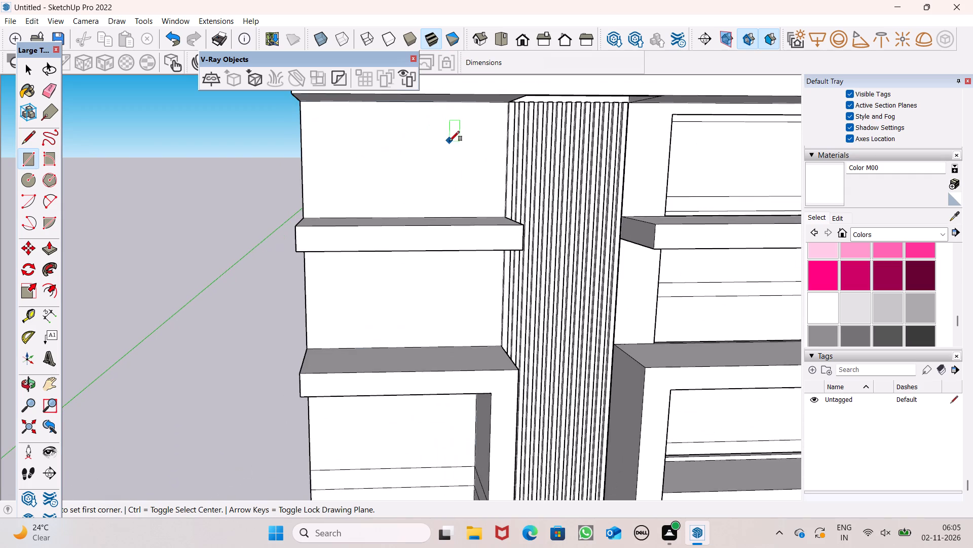
pyautogui.moveTo(450, 141); pyautogui.dragTo(420, 141, button='middle')
pyautogui.scroll(2, 407, 120)
pyautogui.scroll(1, 308, 114)
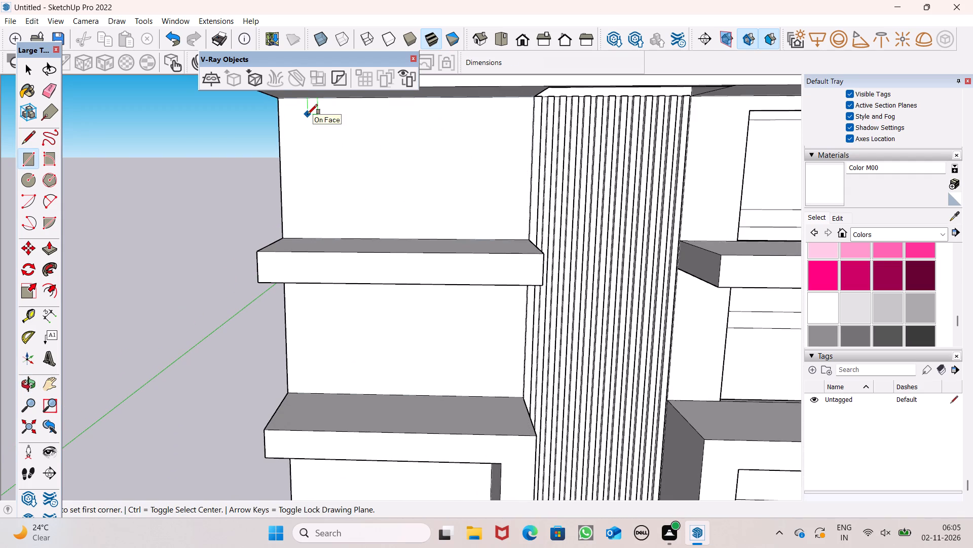
pyautogui.click(310, 104)
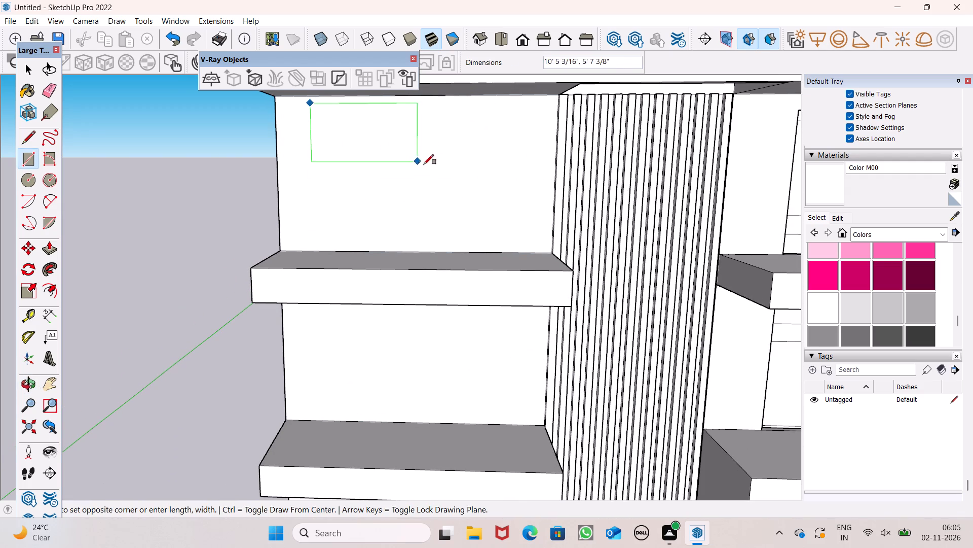
pyautogui.click(516, 246)
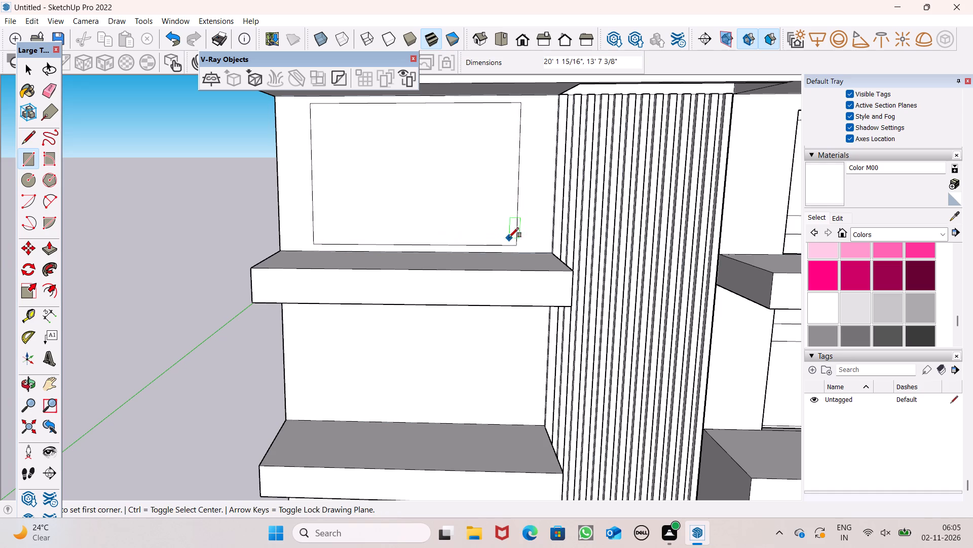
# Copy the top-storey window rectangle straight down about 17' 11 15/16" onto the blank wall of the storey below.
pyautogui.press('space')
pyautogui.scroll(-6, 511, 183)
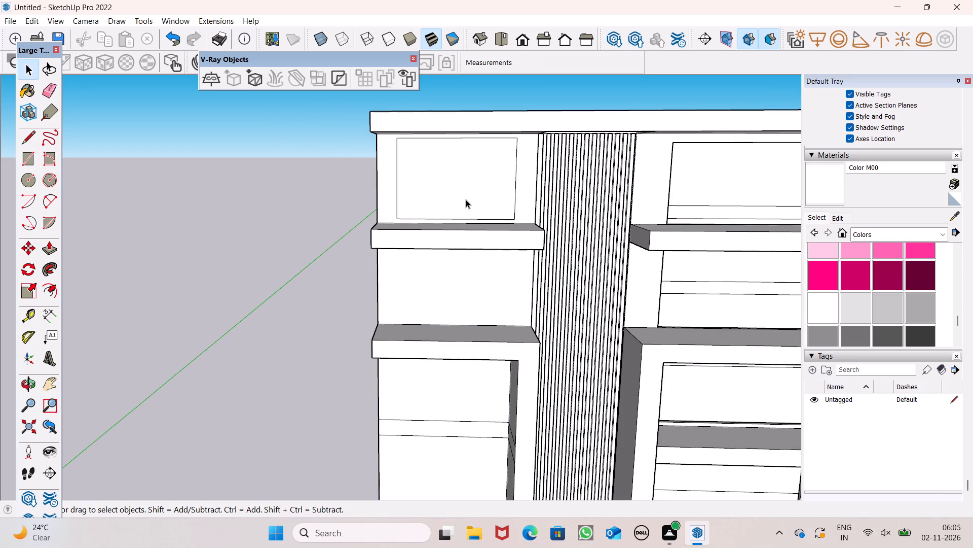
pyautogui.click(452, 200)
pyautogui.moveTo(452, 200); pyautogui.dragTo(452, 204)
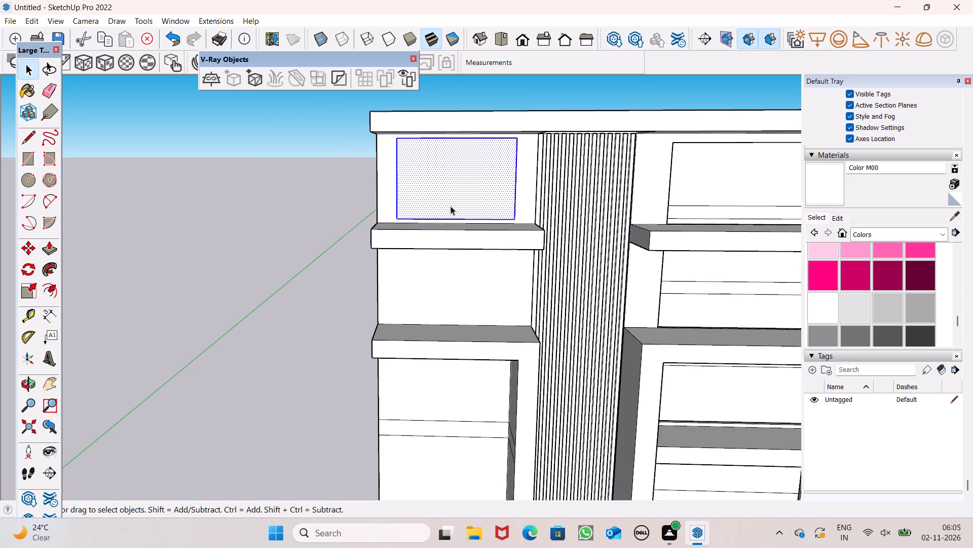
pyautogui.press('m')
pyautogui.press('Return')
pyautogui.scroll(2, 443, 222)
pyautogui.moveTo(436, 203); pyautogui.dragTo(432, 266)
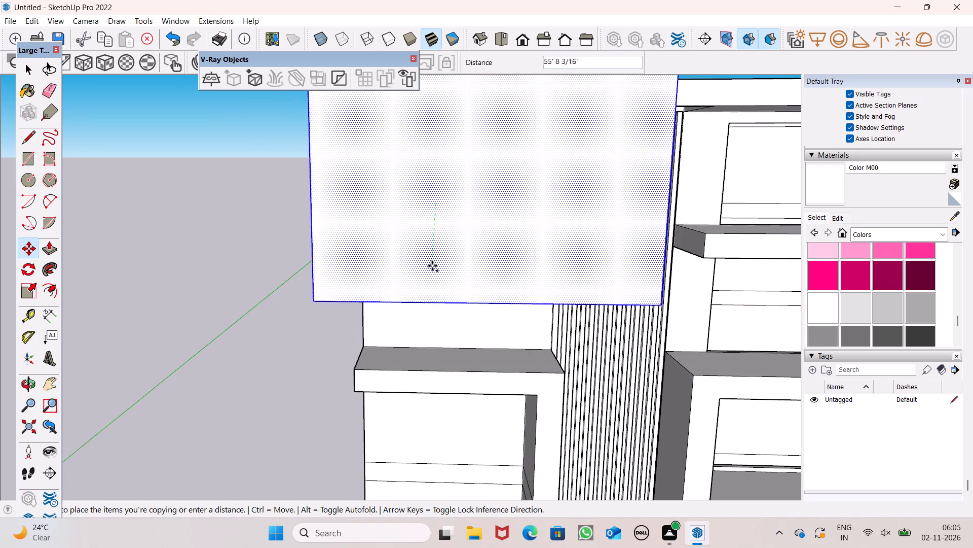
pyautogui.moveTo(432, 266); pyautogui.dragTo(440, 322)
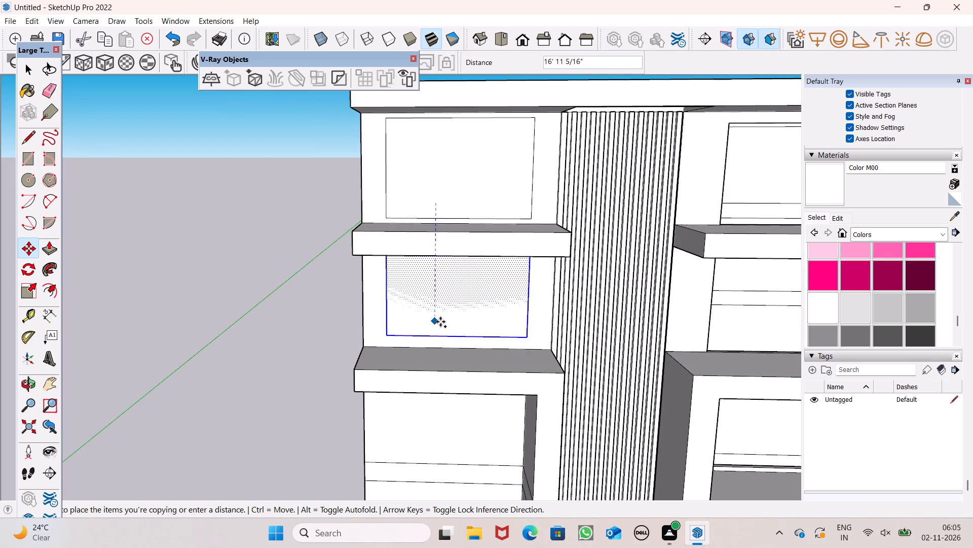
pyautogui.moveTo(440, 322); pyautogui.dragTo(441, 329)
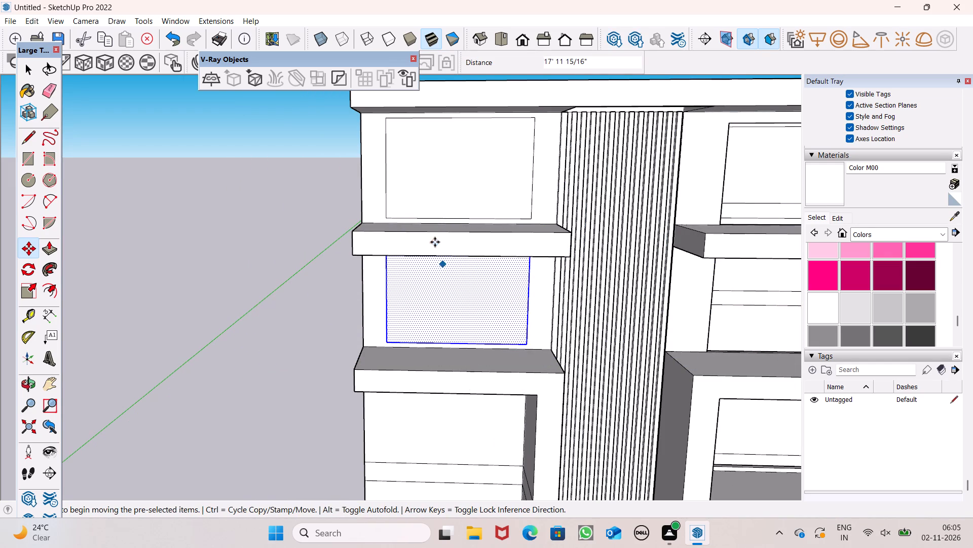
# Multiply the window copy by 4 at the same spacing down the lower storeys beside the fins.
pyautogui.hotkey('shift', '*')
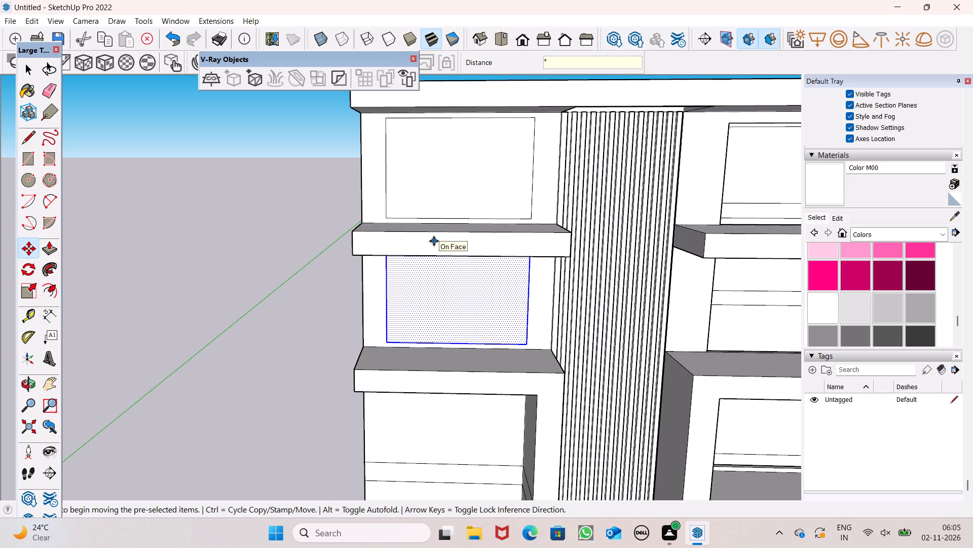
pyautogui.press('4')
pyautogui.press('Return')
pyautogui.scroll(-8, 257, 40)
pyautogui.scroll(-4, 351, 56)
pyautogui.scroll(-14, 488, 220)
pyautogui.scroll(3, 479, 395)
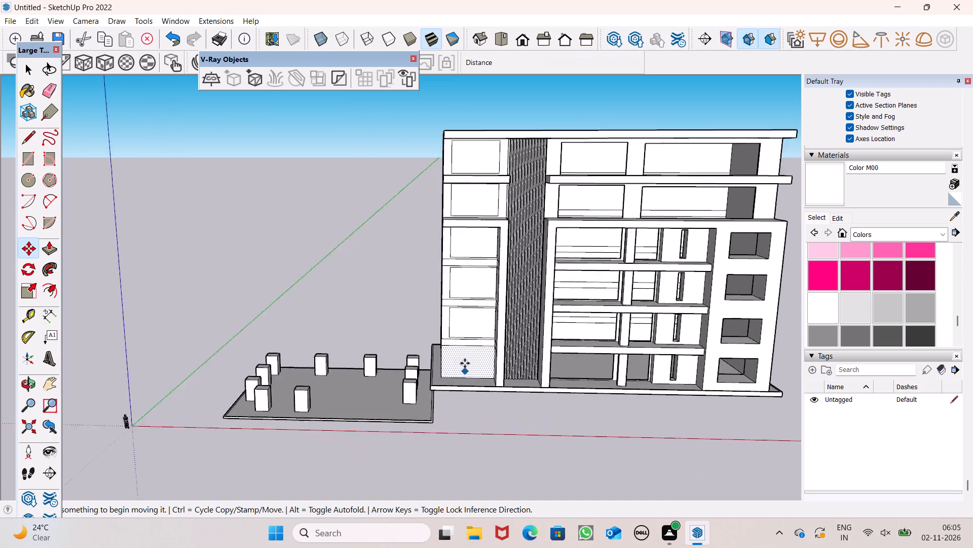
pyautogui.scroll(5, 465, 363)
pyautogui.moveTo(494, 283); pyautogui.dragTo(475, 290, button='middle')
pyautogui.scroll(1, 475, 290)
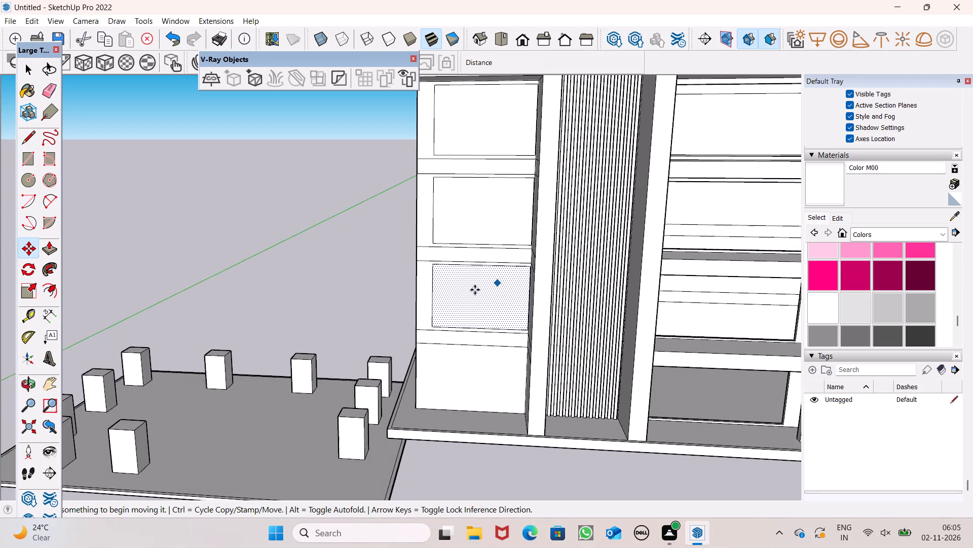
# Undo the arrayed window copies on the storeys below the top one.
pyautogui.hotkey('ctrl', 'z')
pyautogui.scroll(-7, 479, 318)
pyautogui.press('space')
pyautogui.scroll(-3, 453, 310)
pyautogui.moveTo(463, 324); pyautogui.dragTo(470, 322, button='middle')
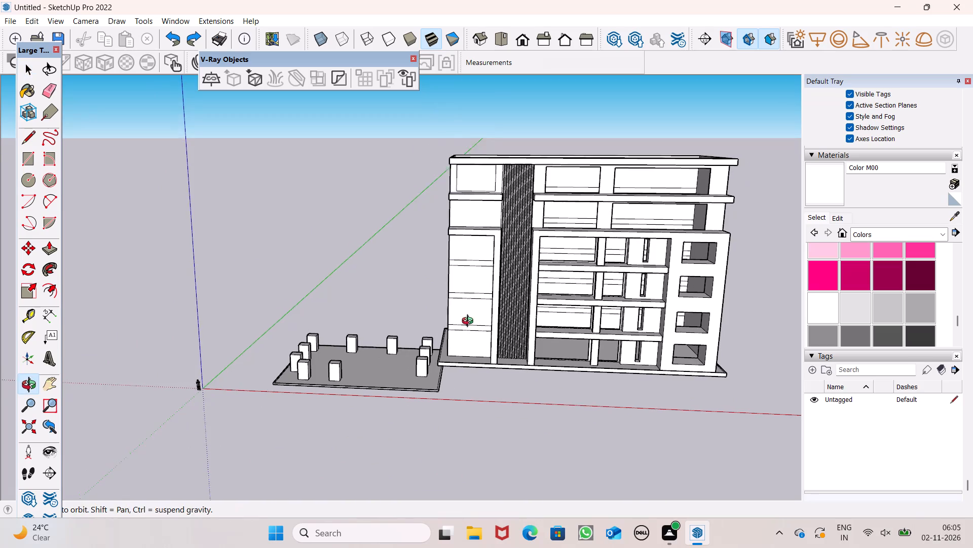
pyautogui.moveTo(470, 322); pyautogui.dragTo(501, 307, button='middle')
# Copy the top-storey window rectangle straight down once onto the wall between the two projecting slabs, and clear the selection.
pyautogui.scroll(9, 467, 205)
pyautogui.moveTo(552, 271); pyautogui.dragTo(538, 284, button='middle')
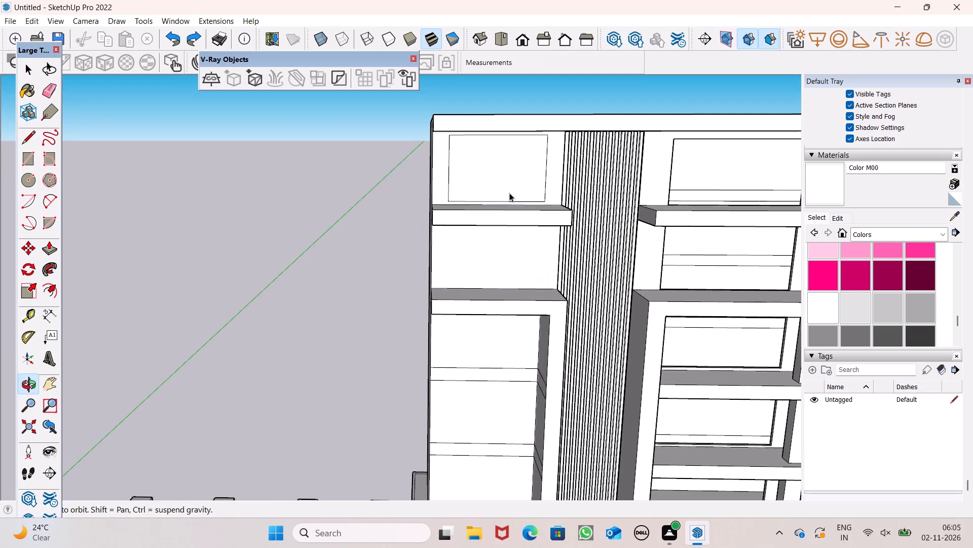
pyautogui.scroll(2, 509, 193)
pyautogui.doubleClick(493, 180)
pyautogui.press('m')
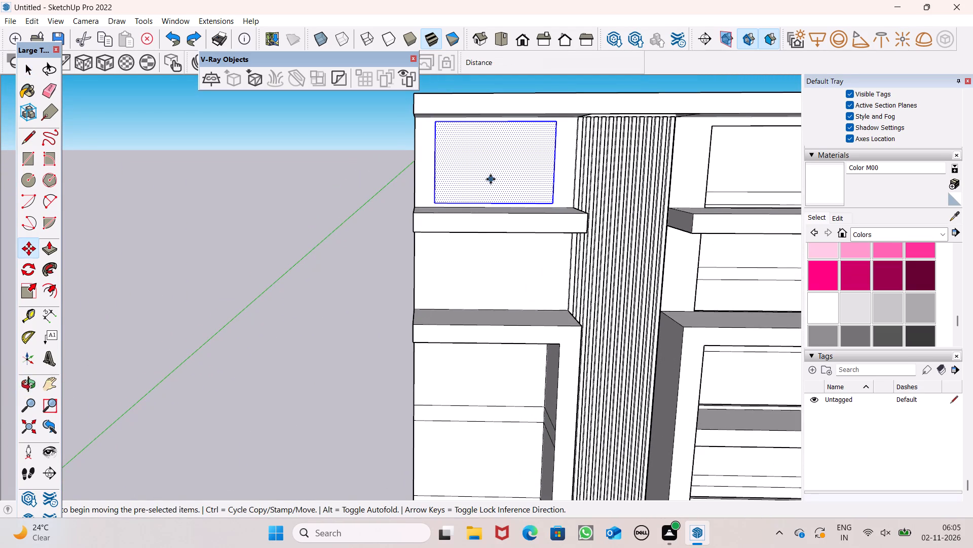
pyautogui.press('Return')
pyautogui.moveTo(493, 181); pyautogui.dragTo(489, 285)
pyautogui.scroll(-5, 470, 185)
pyautogui.moveTo(477, 253); pyautogui.dragTo(476, 246, button='middle')
pyautogui.scroll(-3, 472, 193)
pyautogui.scroll(6, 460, 257)
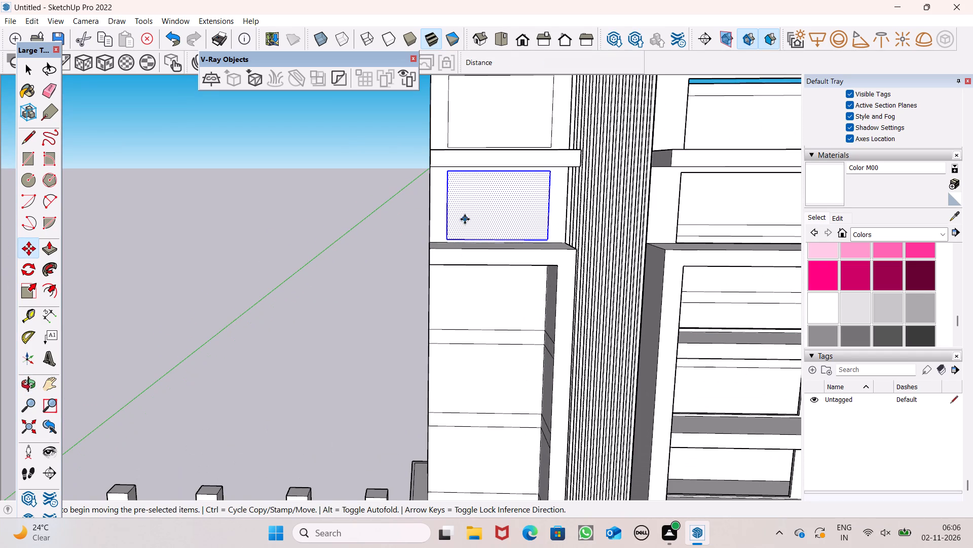
pyautogui.press('space')
pyautogui.click(363, 191)
# Start a new window rectangle on the recessed wall inside the projecting frame, below the copied window.
pyautogui.click(28, 161)
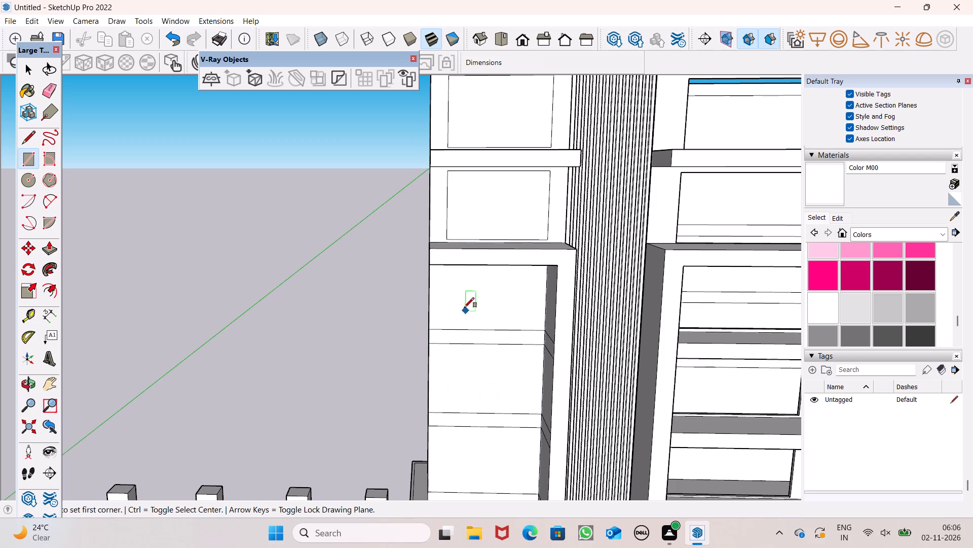
pyautogui.moveTo(512, 320); pyautogui.dragTo(515, 256, button='middle')
pyautogui.scroll(1, 515, 256)
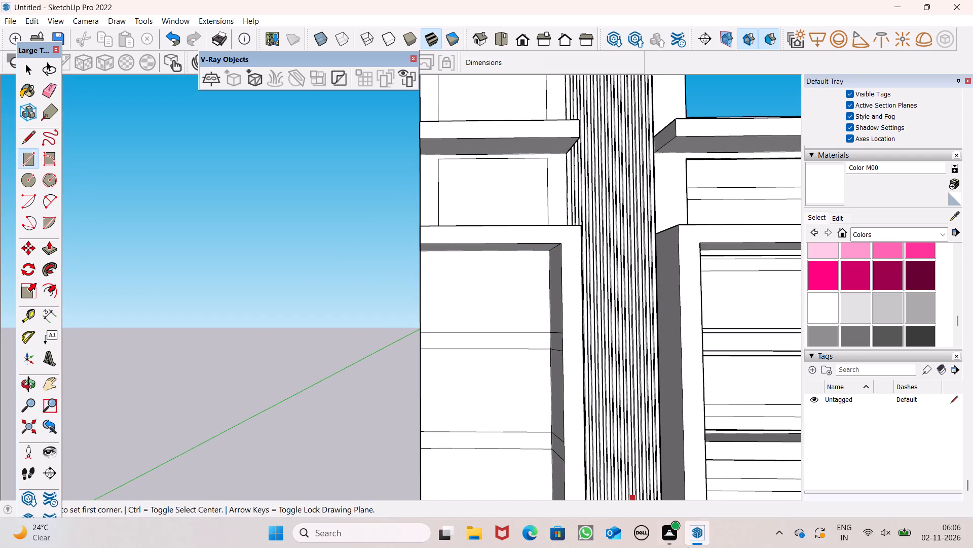
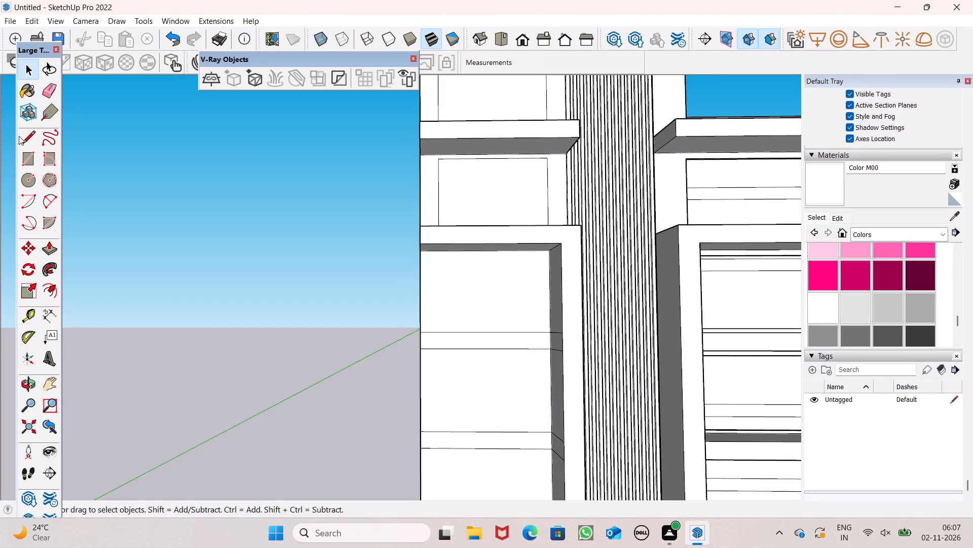
# Draw a window rectangle about 18' 4" by 12' 10" on the top storey of the recessed wall inside the projecting frame.
pyautogui.click(26, 160)
pyautogui.scroll(-2, 132, 142)
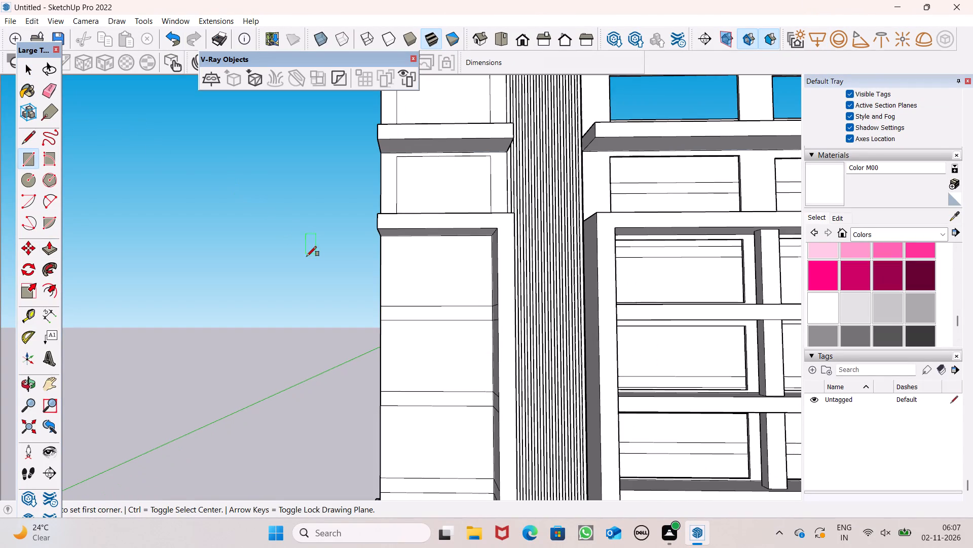
pyautogui.scroll(1, 347, 260)
pyautogui.scroll(-2, 404, 261)
pyautogui.moveTo(360, 265); pyautogui.dragTo(364, 296, button='middle')
pyautogui.scroll(-1, 359, 266)
pyautogui.scroll(1, 364, 296)
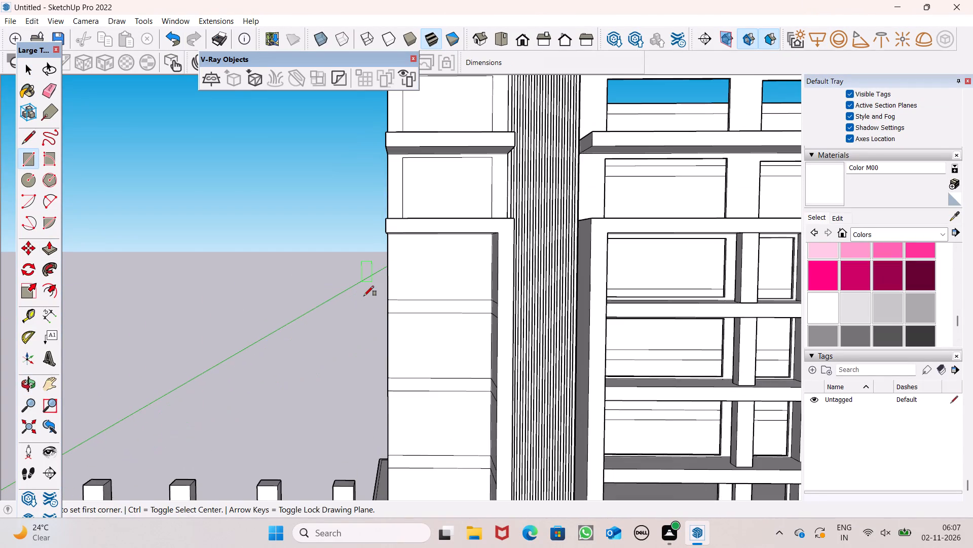
pyautogui.scroll(6, 400, 291)
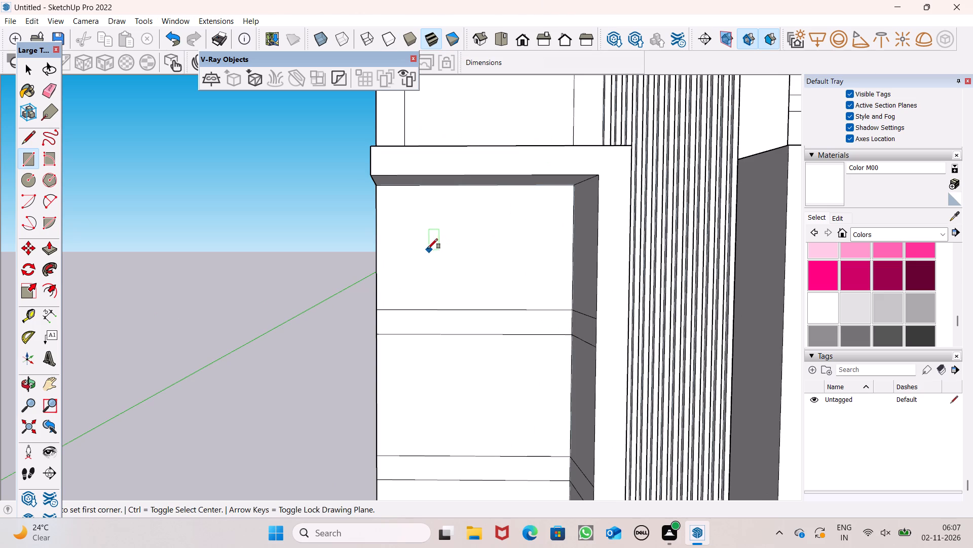
pyautogui.scroll(2, 424, 245)
pyautogui.click(400, 184)
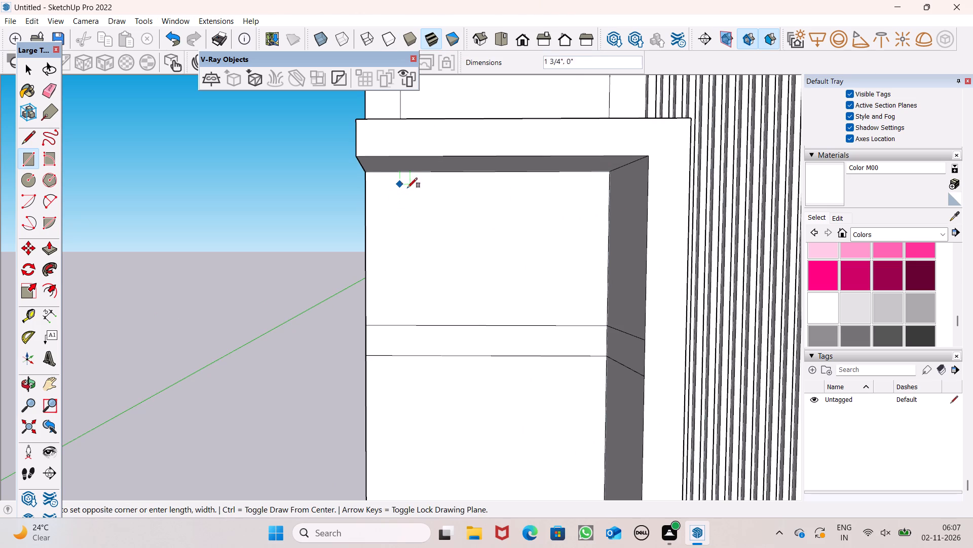
pyautogui.click(587, 316)
pyautogui.press('space')
# Copy the new window rectangle about 17' 9" straight down to the storey below and multiply the copy by 3.
pyautogui.scroll(-6, 400, 233)
pyautogui.doubleClick(436, 268)
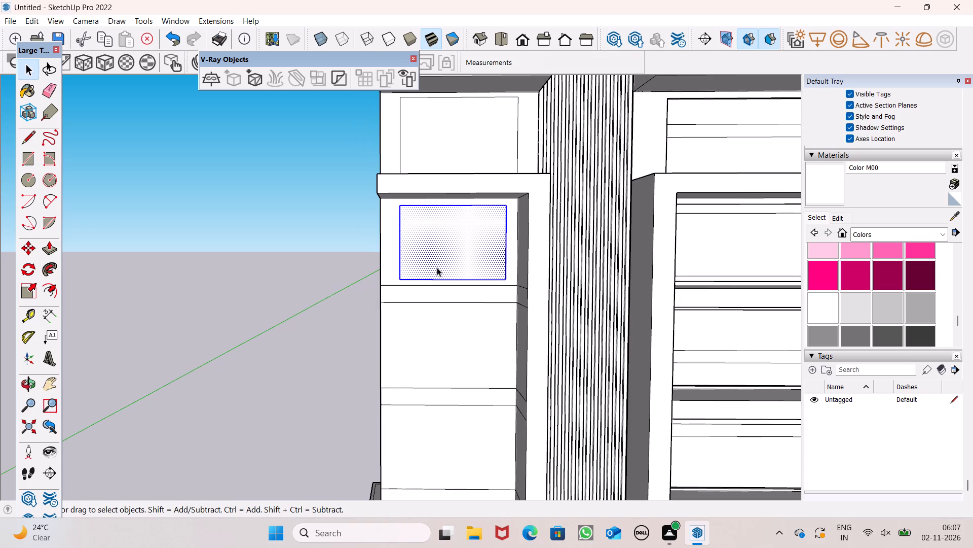
pyautogui.press('m')
pyautogui.press('Return')
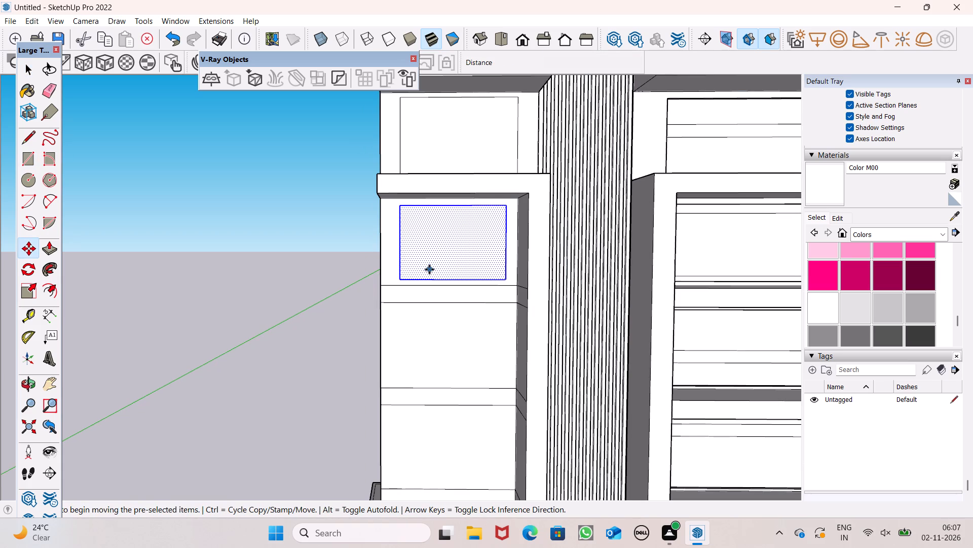
pyautogui.moveTo(455, 263); pyautogui.dragTo(458, 366)
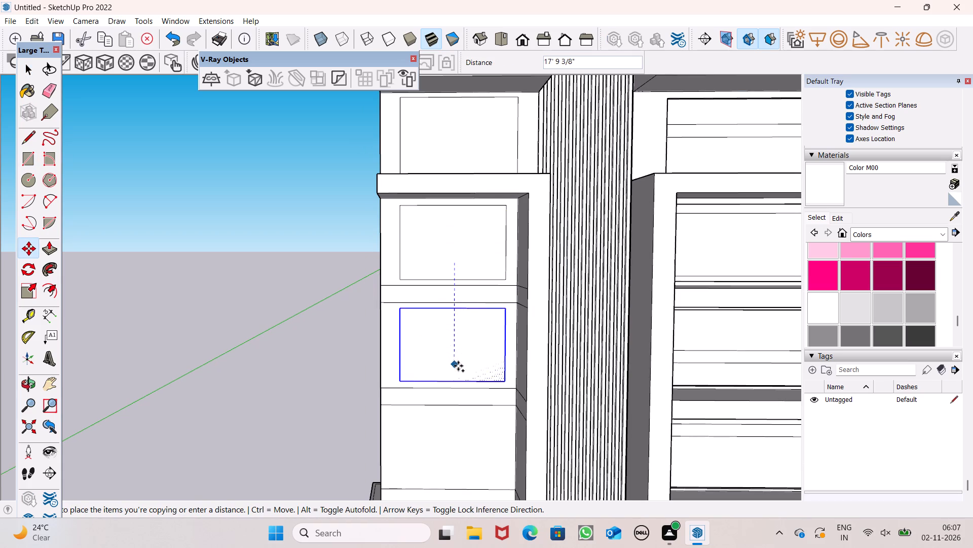
pyautogui.moveTo(458, 366); pyautogui.dragTo(458, 366)
pyautogui.scroll(-8, 453, 191)
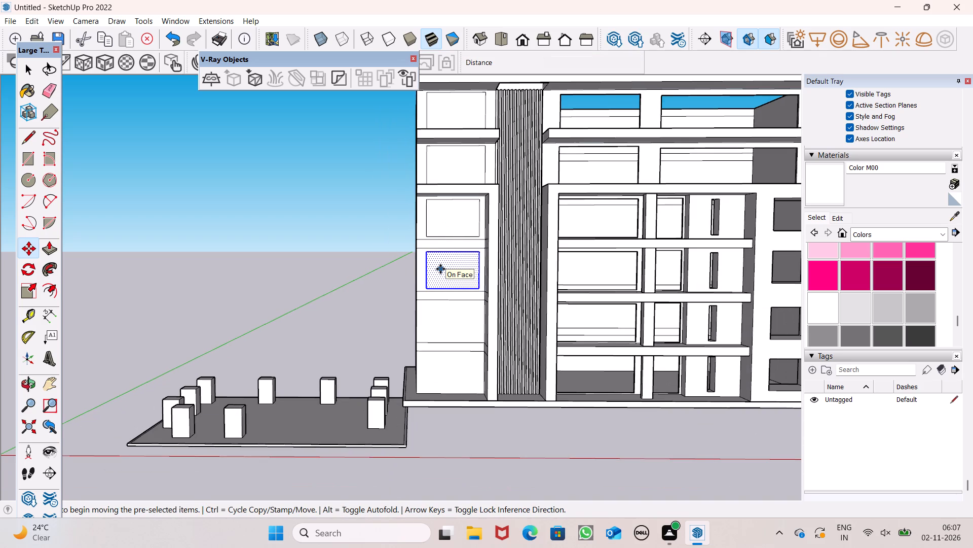
pyautogui.write('*3')
pyautogui.press('Return')
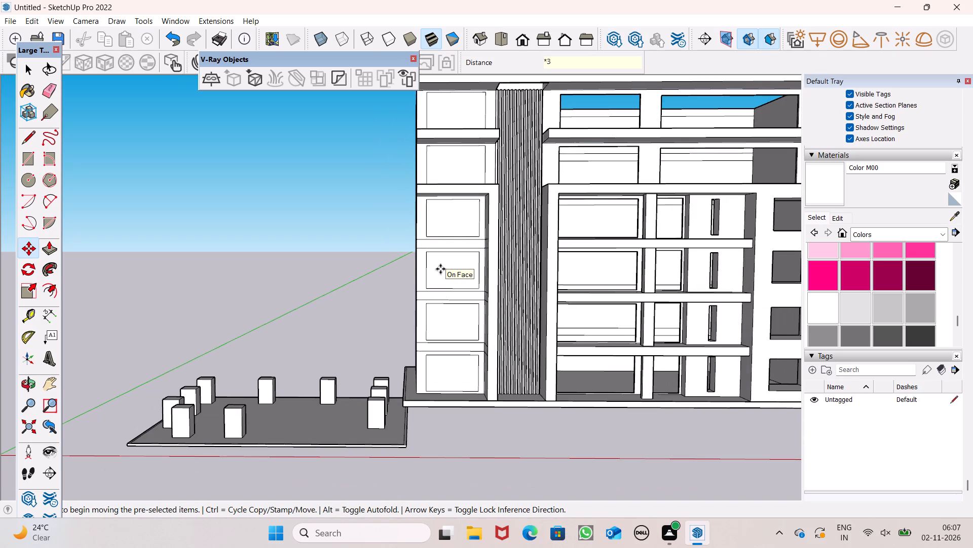
pyautogui.press('space')
# Push the two window faces above the projecting frame inward 7 13/16" to open them through the wall.
pyautogui.scroll(-3, 383, 239)
pyautogui.moveTo(387, 233); pyautogui.dragTo(377, 237, button='middle')
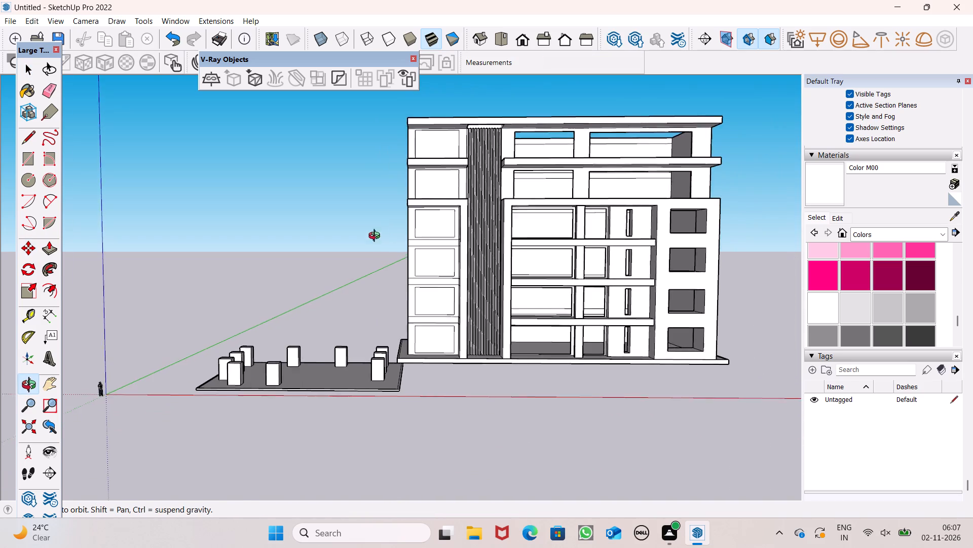
pyautogui.moveTo(377, 237); pyautogui.dragTo(364, 268, button='middle')
pyautogui.scroll(7, 425, 259)
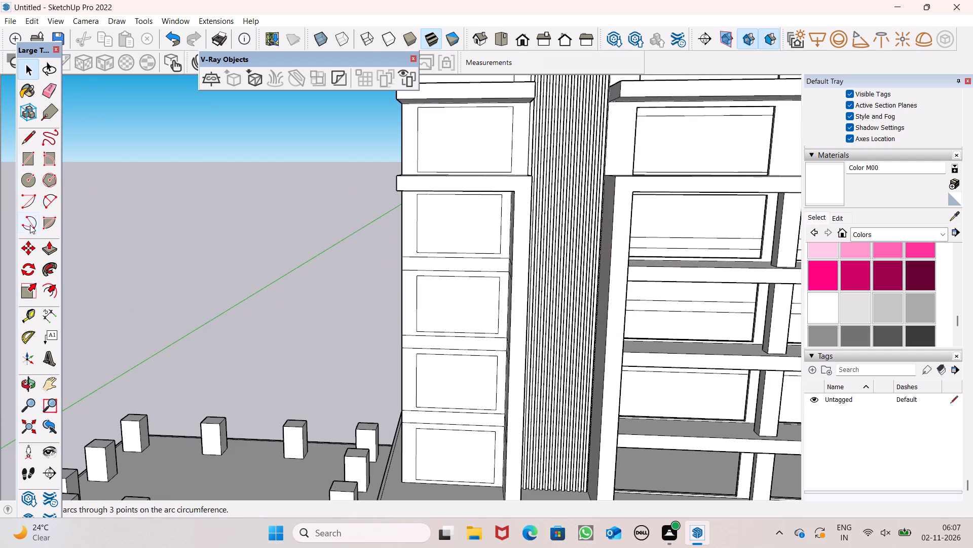
pyautogui.click(49, 245)
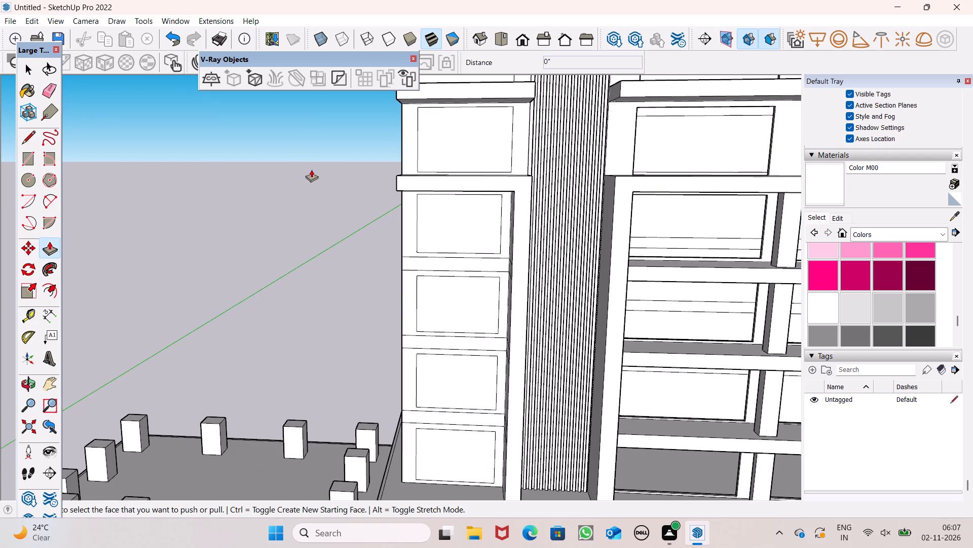
pyautogui.scroll(-5, 342, 309)
pyautogui.scroll(6, 345, 247)
pyautogui.scroll(-8, 387, 207)
pyautogui.scroll(5, 401, 162)
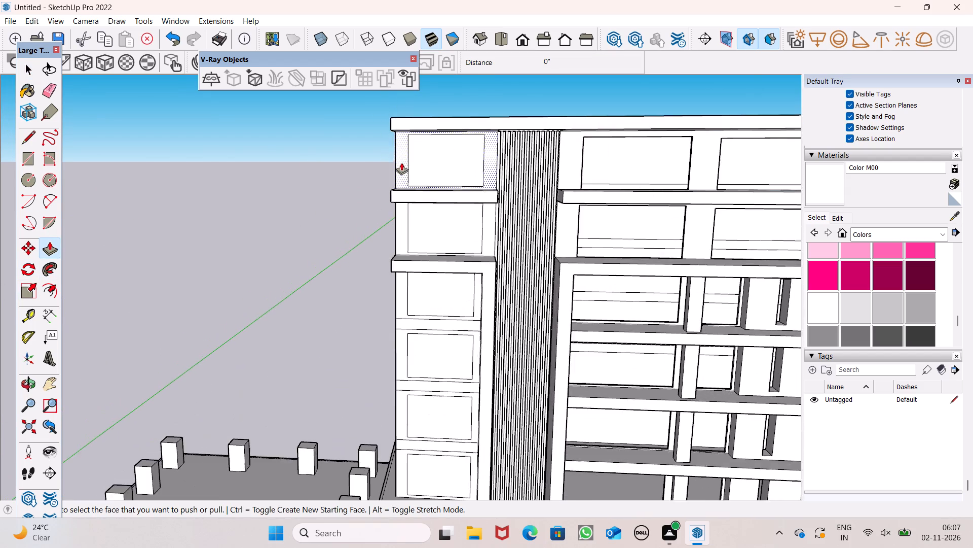
pyautogui.moveTo(445, 195); pyautogui.dragTo(461, 233, button='middle')
pyautogui.scroll(7, 455, 180)
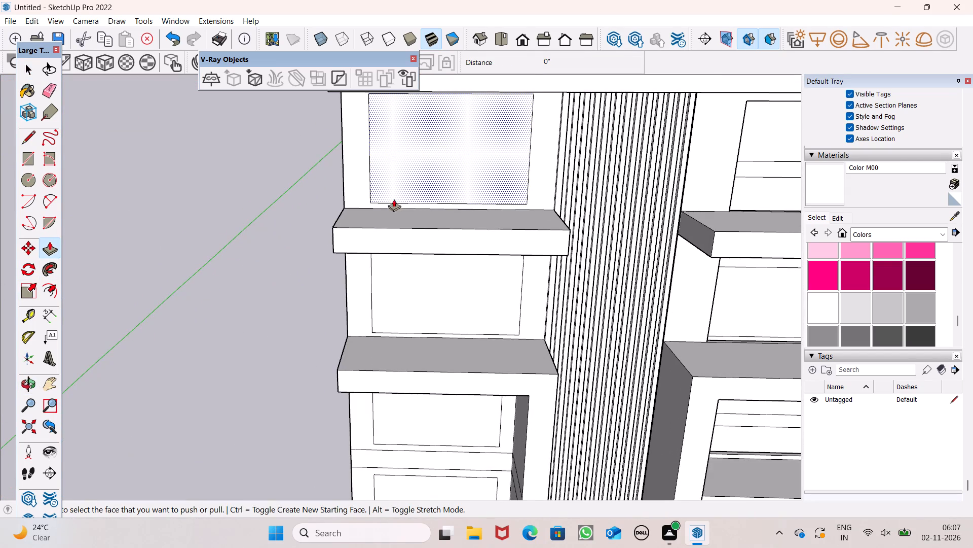
pyautogui.moveTo(380, 188); pyautogui.dragTo(418, 179)
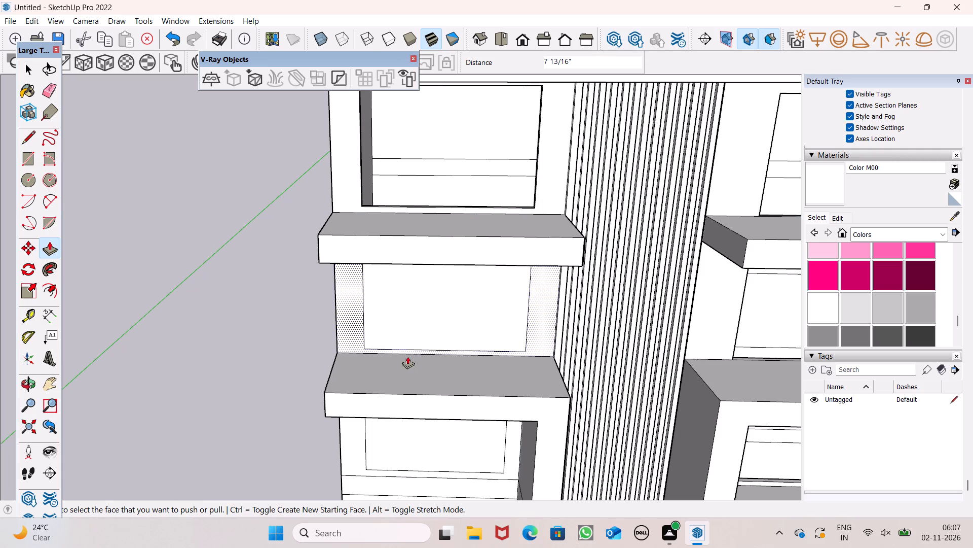
pyautogui.moveTo(384, 341); pyautogui.dragTo(439, 313)
# Push the two upper window faces inside the projecting frame inward 7 13/16" to open them through the wall.
pyautogui.scroll(-6, 405, 259)
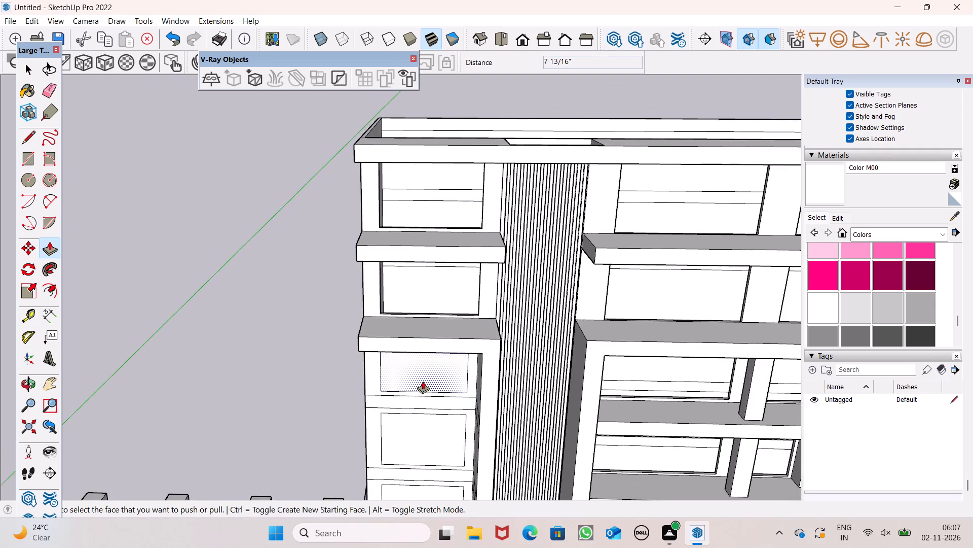
pyautogui.moveTo(423, 366); pyautogui.dragTo(418, 279, button='middle')
pyautogui.scroll(6, 404, 381)
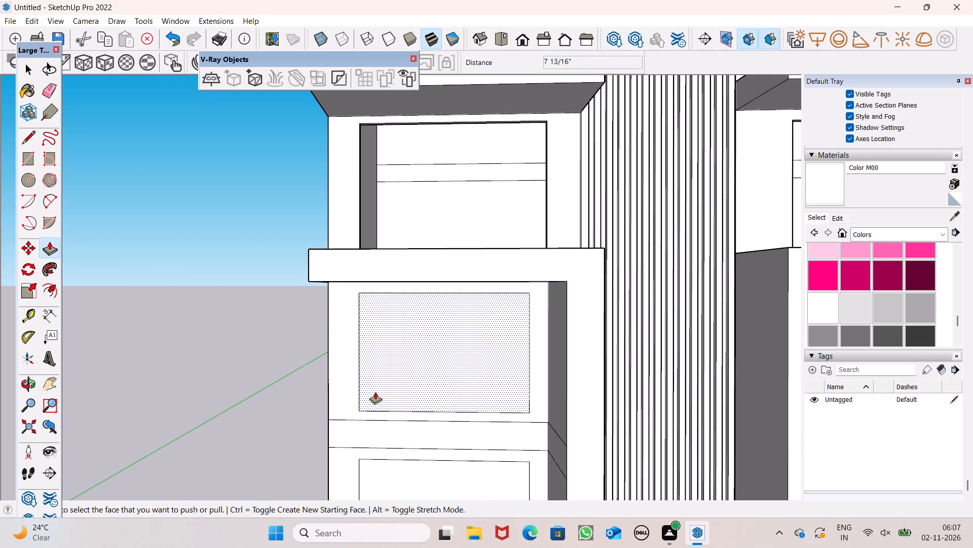
pyautogui.moveTo(375, 392); pyautogui.dragTo(408, 391)
pyautogui.scroll(-7, 399, 324)
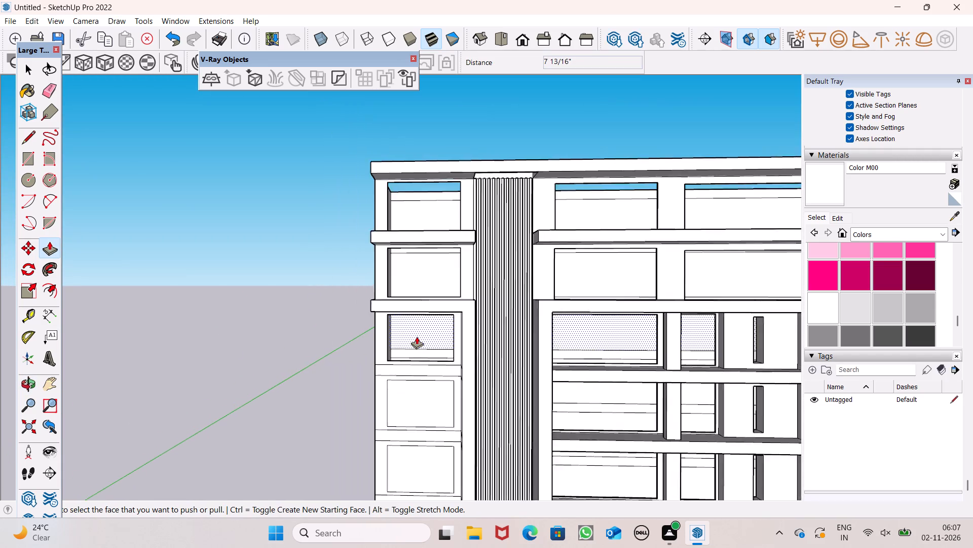
pyautogui.scroll(-2, 417, 336)
pyautogui.moveTo(433, 410); pyautogui.dragTo(438, 461, button='middle')
pyautogui.scroll(1, 438, 461)
pyautogui.scroll(8, 413, 420)
pyautogui.scroll(6, 410, 372)
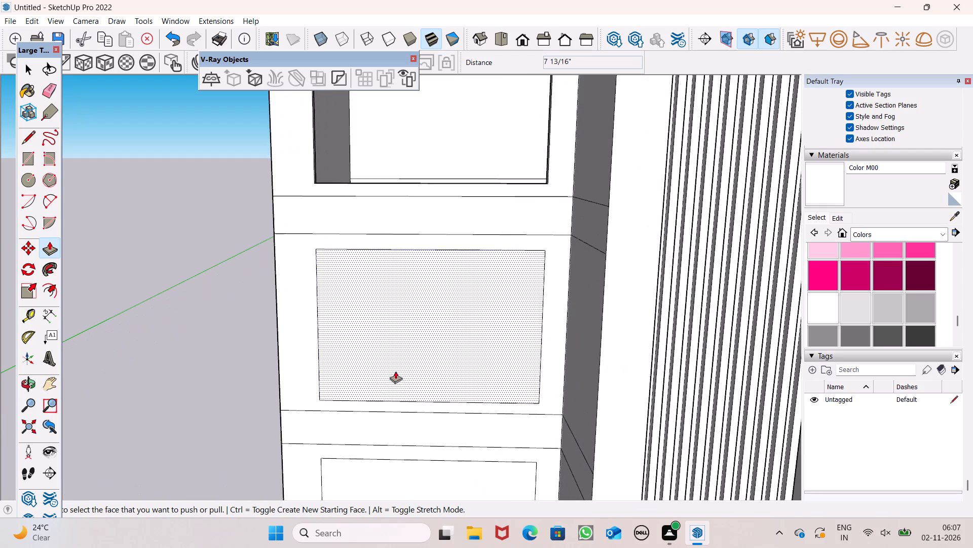
pyautogui.moveTo(324, 394); pyautogui.dragTo(356, 379)
# Push the two lowest window faces inside the projecting frame inward 7 13/16" to open them through the wall.
pyautogui.scroll(-7, 370, 271)
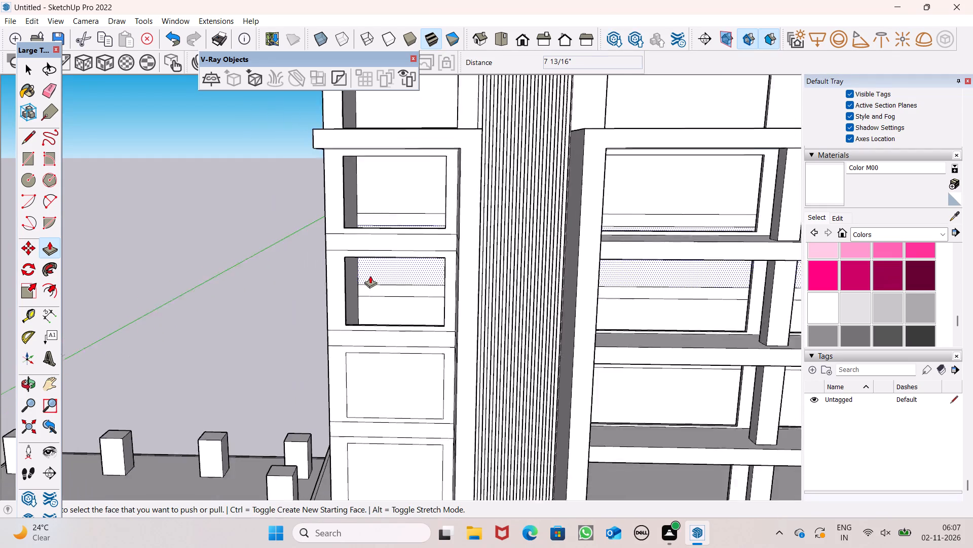
pyautogui.scroll(-5, 370, 287)
pyautogui.moveTo(372, 324); pyautogui.dragTo(369, 381, button='middle')
pyautogui.scroll(8, 366, 382)
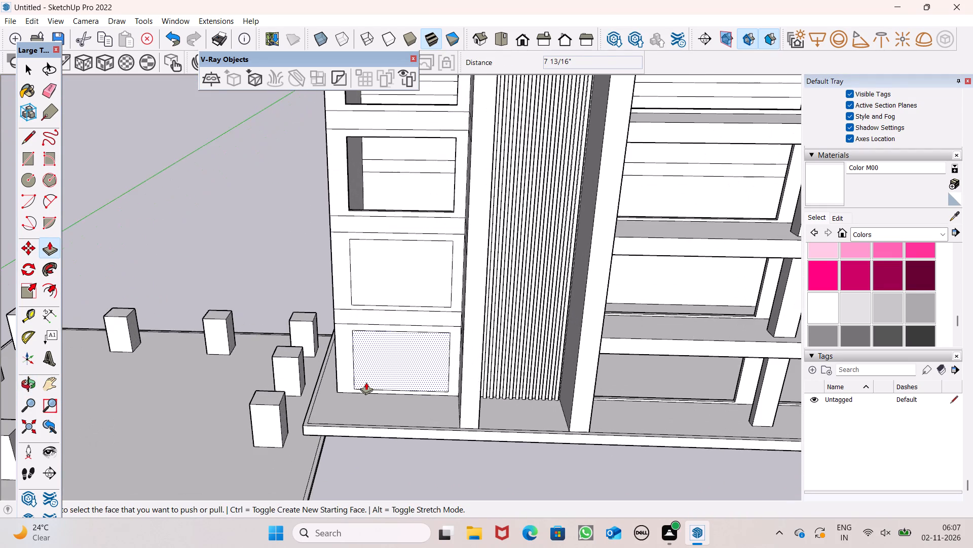
pyautogui.scroll(5, 399, 277)
pyautogui.scroll(-2, 433, 277)
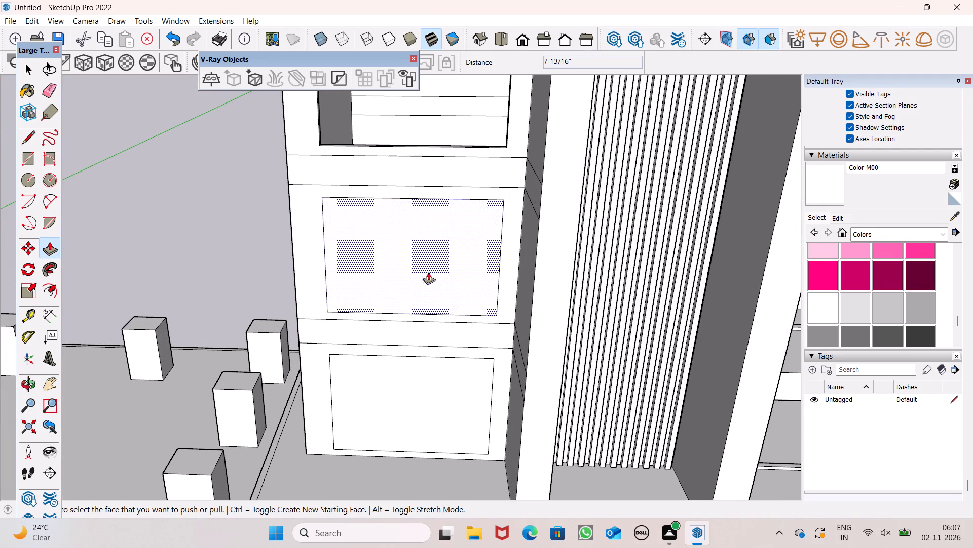
pyautogui.scroll(4, 351, 258)
pyautogui.moveTo(358, 321); pyautogui.dragTo(410, 294)
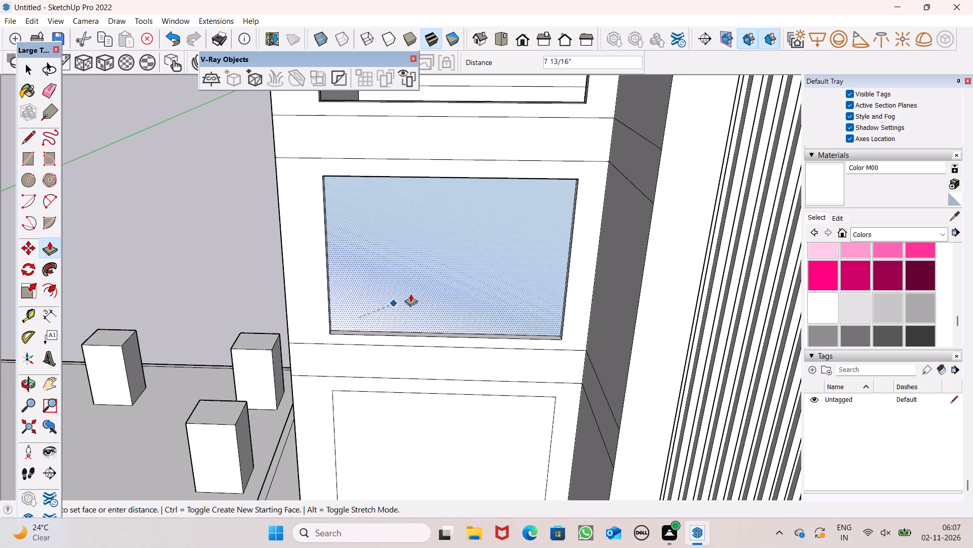
pyautogui.moveTo(410, 294); pyautogui.dragTo(403, 299)
pyautogui.scroll(-7, 335, 145)
pyautogui.scroll(-3, 423, 239)
pyautogui.scroll(5, 359, 315)
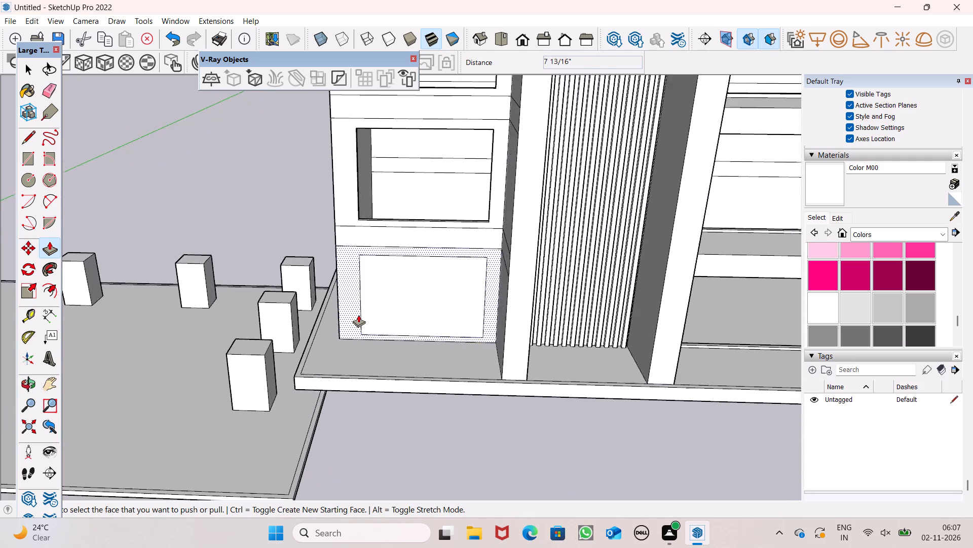
pyautogui.scroll(5, 369, 318)
pyautogui.moveTo(375, 343); pyautogui.dragTo(410, 332)
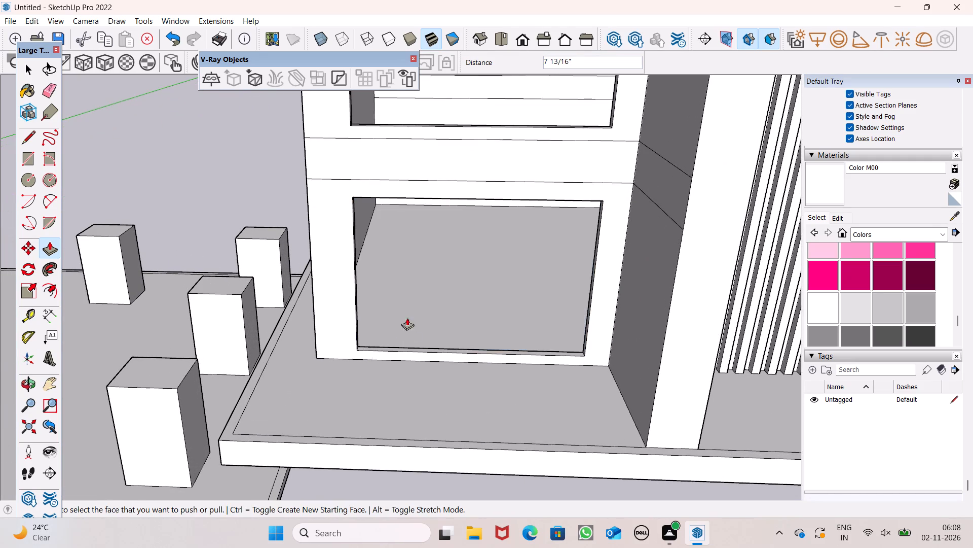
# Examine the whole building front and its window openings from below, above and the side.
pyautogui.scroll(-4, 376, 288)
pyautogui.moveTo(470, 331); pyautogui.dragTo(429, 203, button='middle')
pyautogui.scroll(-9, 398, 209)
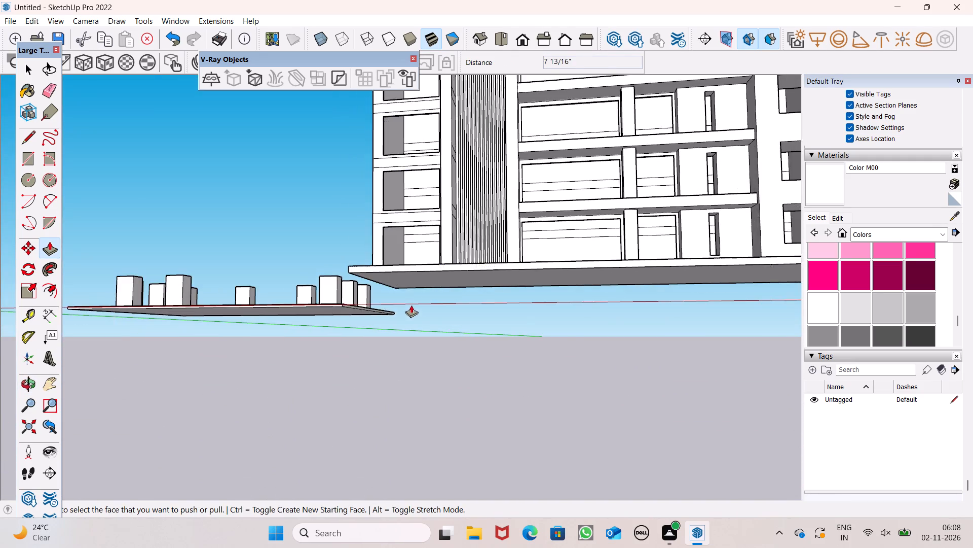
pyautogui.moveTo(416, 310); pyautogui.dragTo(474, 473, button='middle')
pyautogui.scroll(-8, 448, 414)
pyautogui.moveTo(502, 381); pyautogui.dragTo(408, 395, button='middle')
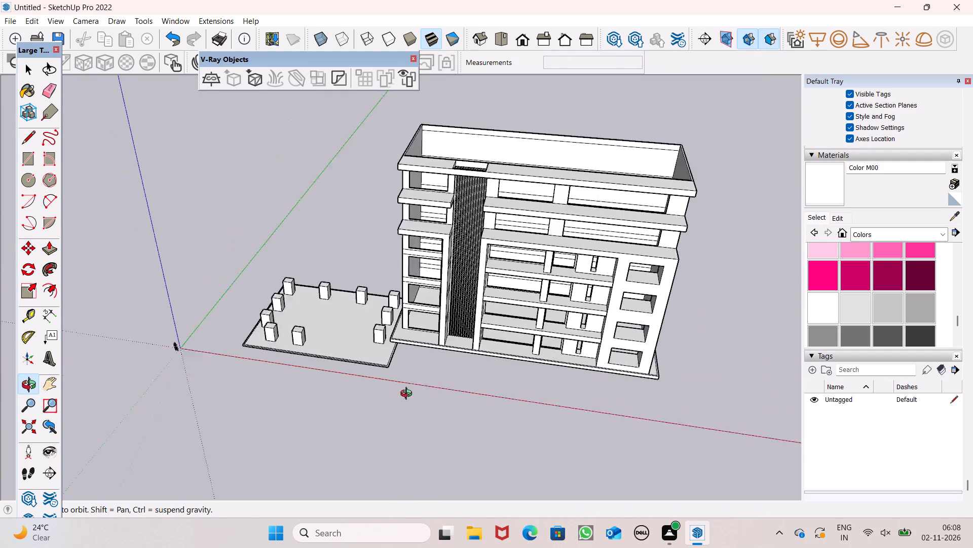
pyautogui.moveTo(408, 395); pyautogui.dragTo(431, 339, button='middle')
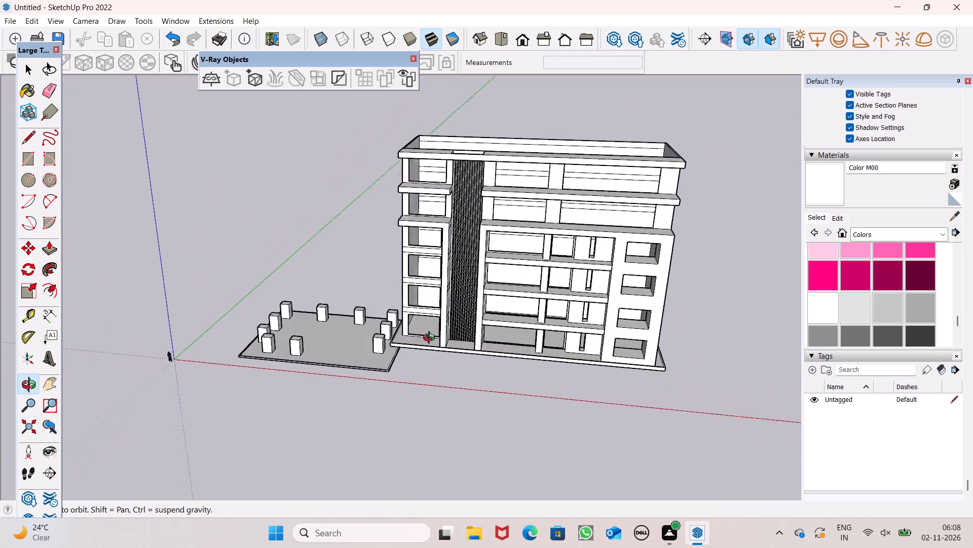
pyautogui.moveTo(431, 339); pyautogui.dragTo(348, 341, button='middle')
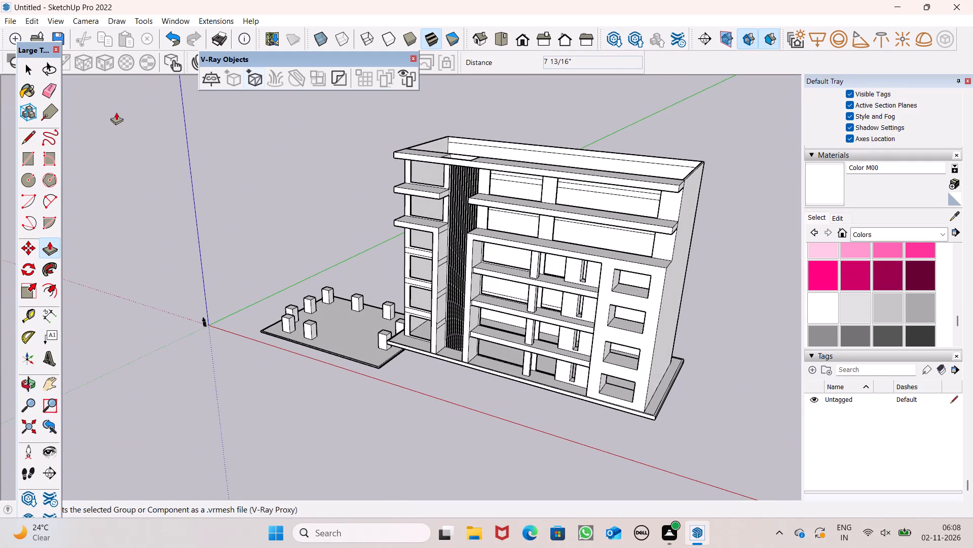
# Erase the stray horizontal edges at each floor level on the side face of the narrow projecting frame beside the vertical fins.
pyautogui.click(41, 90)
pyautogui.scroll(1, 431, 192)
pyautogui.moveTo(493, 200); pyautogui.dragTo(386, 196, button='middle')
pyautogui.scroll(10, 444, 248)
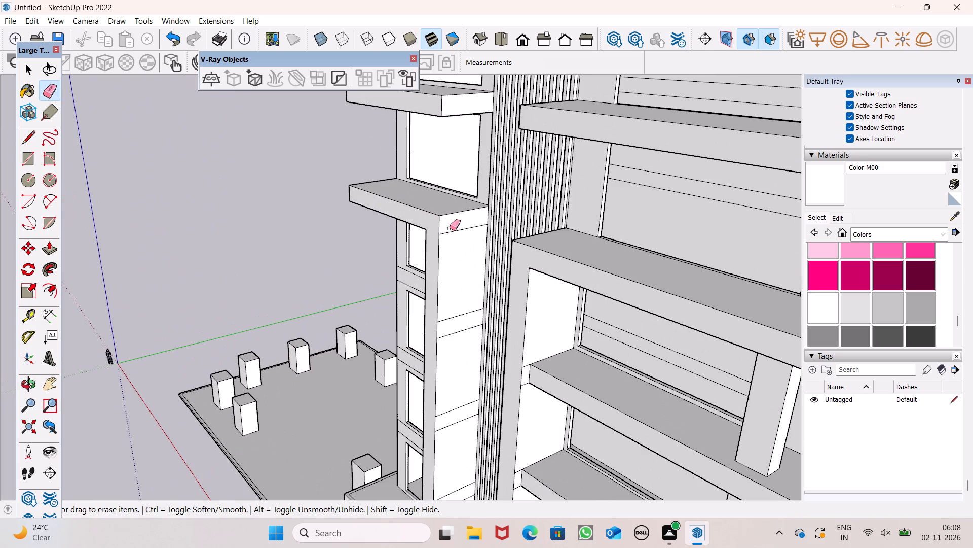
pyautogui.moveTo(450, 228); pyautogui.dragTo(454, 350)
pyautogui.scroll(-3, 446, 236)
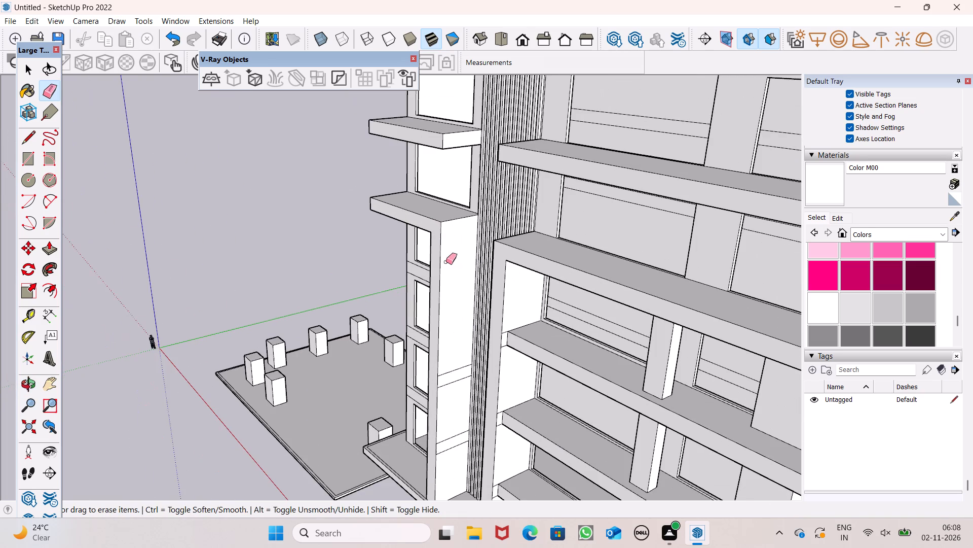
pyautogui.scroll(4, 445, 388)
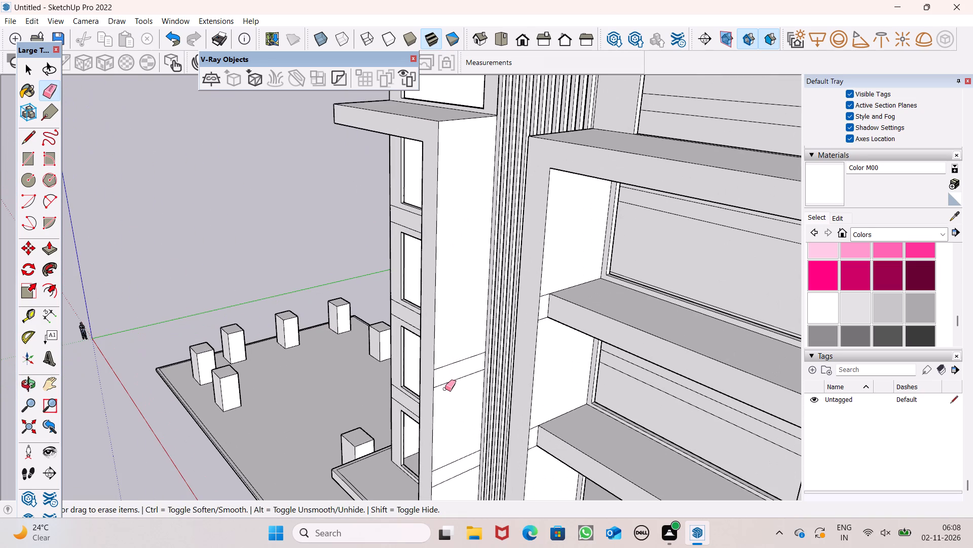
pyautogui.moveTo(453, 359); pyautogui.dragTo(458, 395)
pyautogui.scroll(-1, 269, 359)
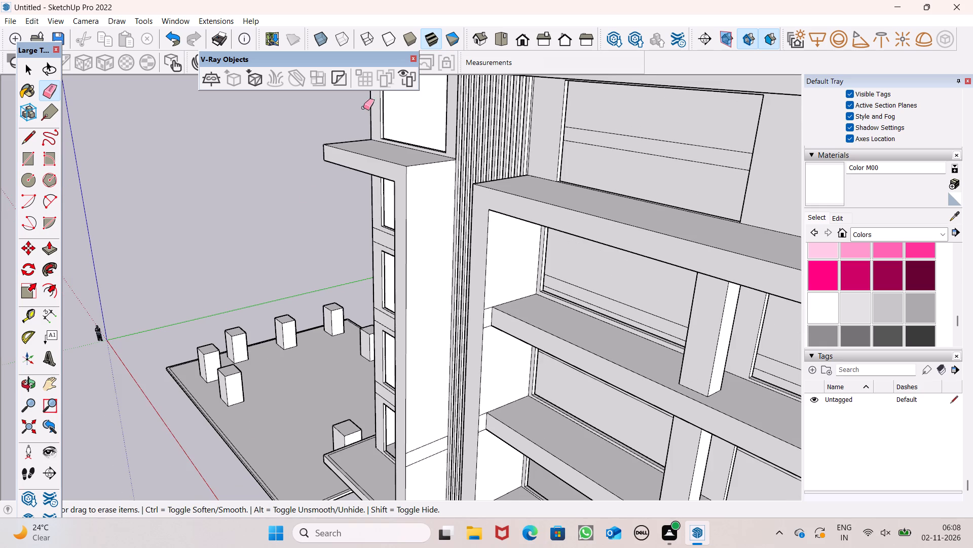
pyautogui.scroll(-6, 375, 140)
pyautogui.scroll(6, 394, 407)
pyautogui.scroll(1, 399, 314)
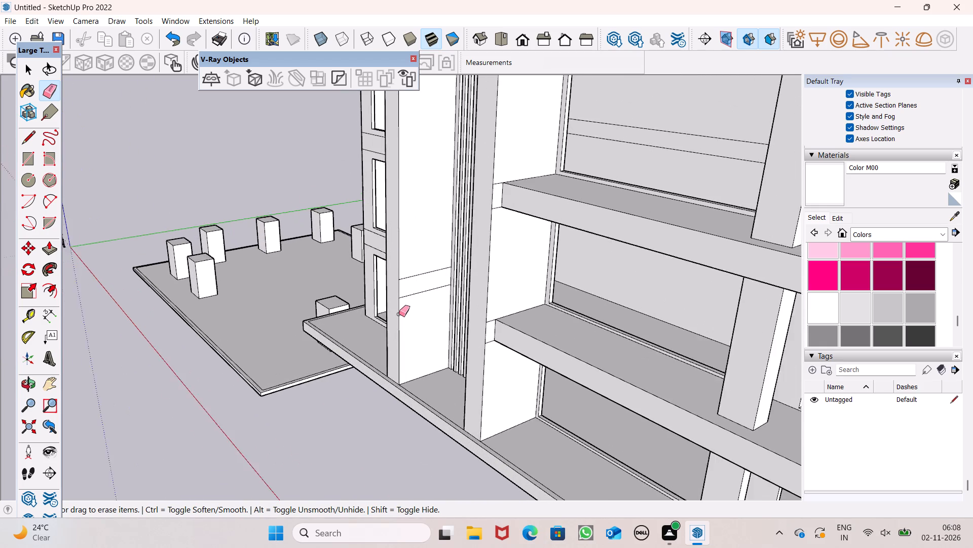
pyautogui.scroll(2, 399, 314)
pyautogui.moveTo(419, 262); pyautogui.dragTo(416, 315)
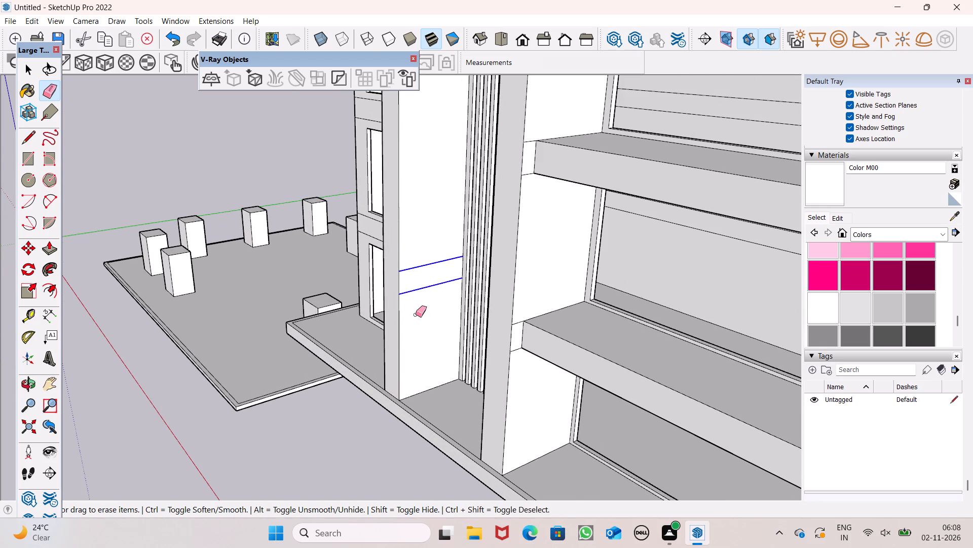
pyautogui.moveTo(416, 315); pyautogui.dragTo(415, 316)
# Examine the whole building from the front, above, below and the blank side wall.
pyautogui.scroll(-5, 413, 302)
pyautogui.moveTo(370, 372); pyautogui.dragTo(511, 400, button='middle')
pyautogui.scroll(-5, 434, 381)
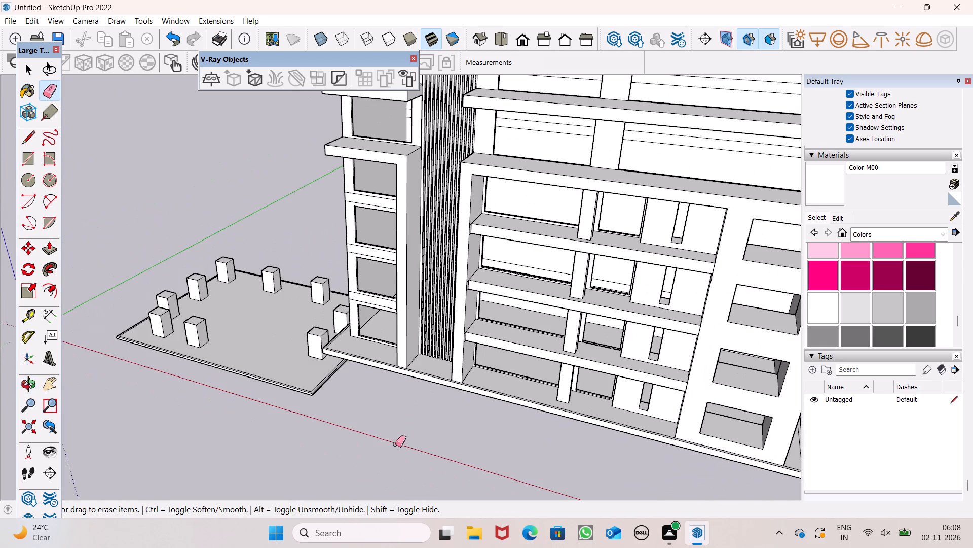
pyautogui.moveTo(398, 446); pyautogui.dragTo(500, 458, button='middle')
pyautogui.press('b')
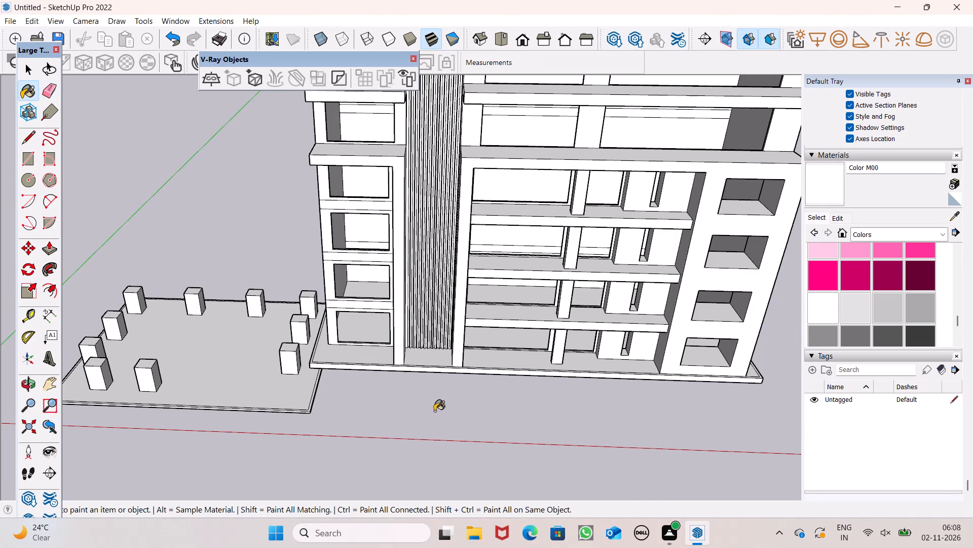
pyautogui.scroll(-5, 415, 402)
pyautogui.moveTo(340, 441); pyautogui.dragTo(330, 358, button='middle')
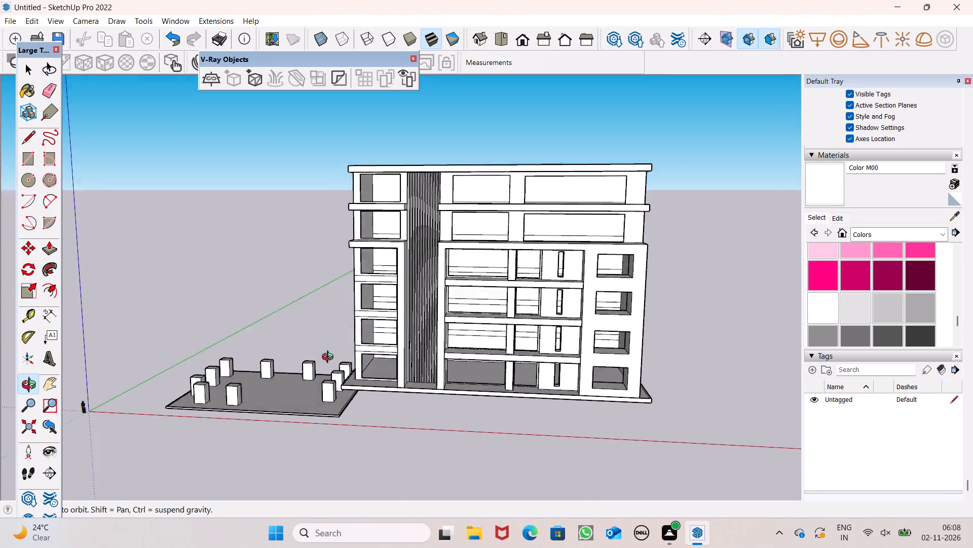
pyautogui.moveTo(330, 358); pyautogui.dragTo(367, 424, button='middle')
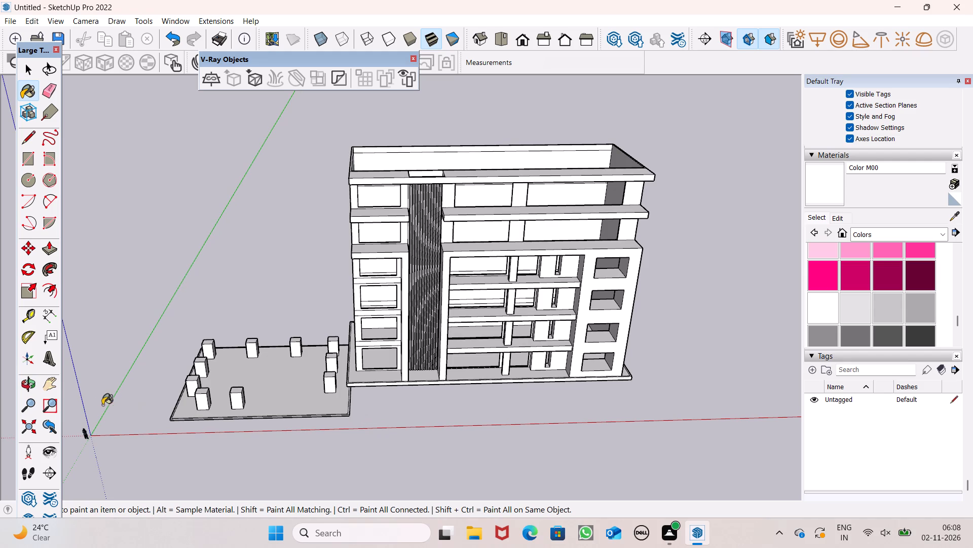
pyautogui.click(47, 244)
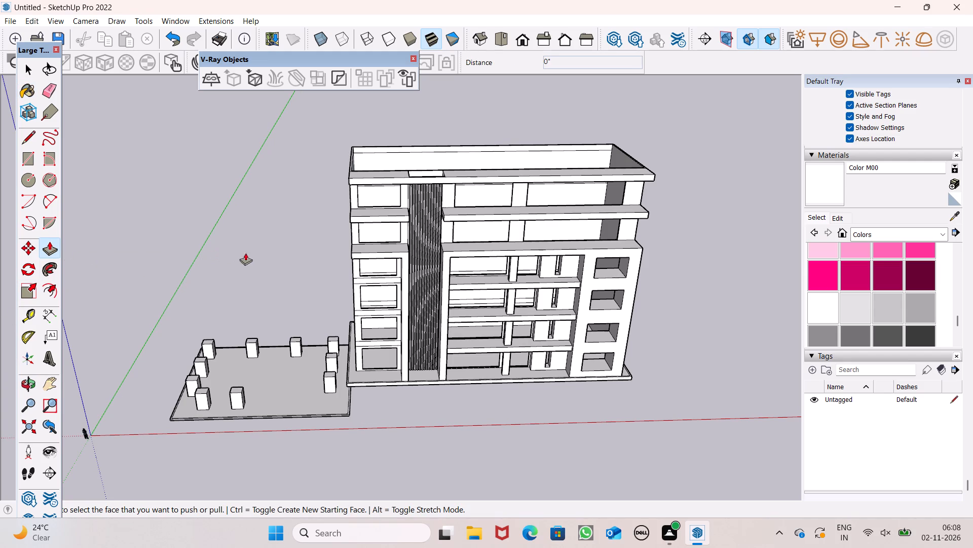
pyautogui.moveTo(457, 213); pyautogui.dragTo(418, 147, button='middle')
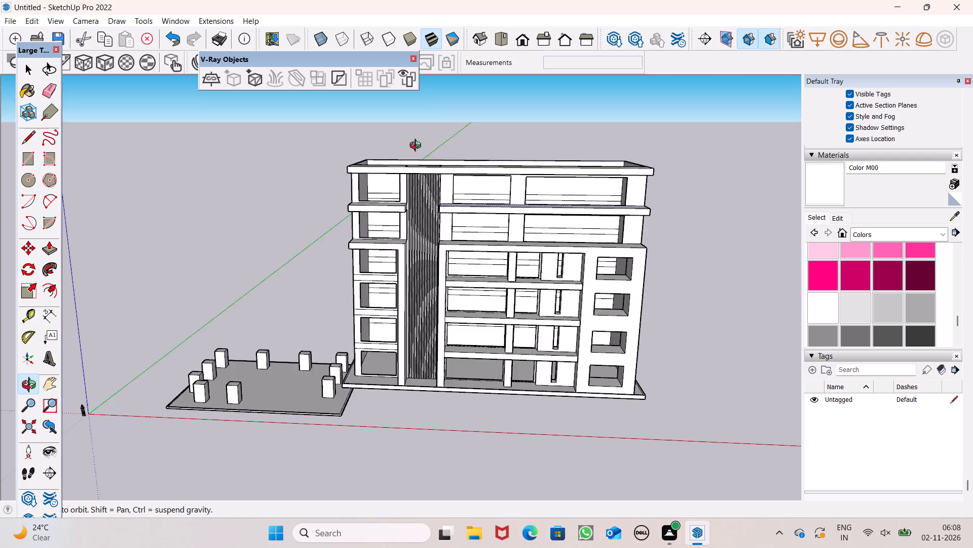
pyautogui.moveTo(418, 147); pyautogui.dragTo(426, 104, button='middle')
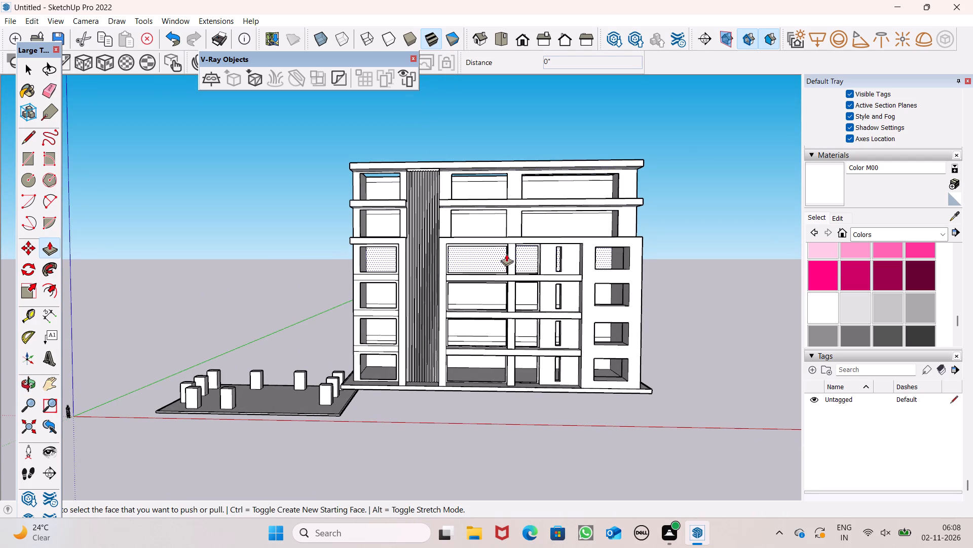
pyautogui.moveTo(503, 252); pyautogui.dragTo(483, 128, button='middle')
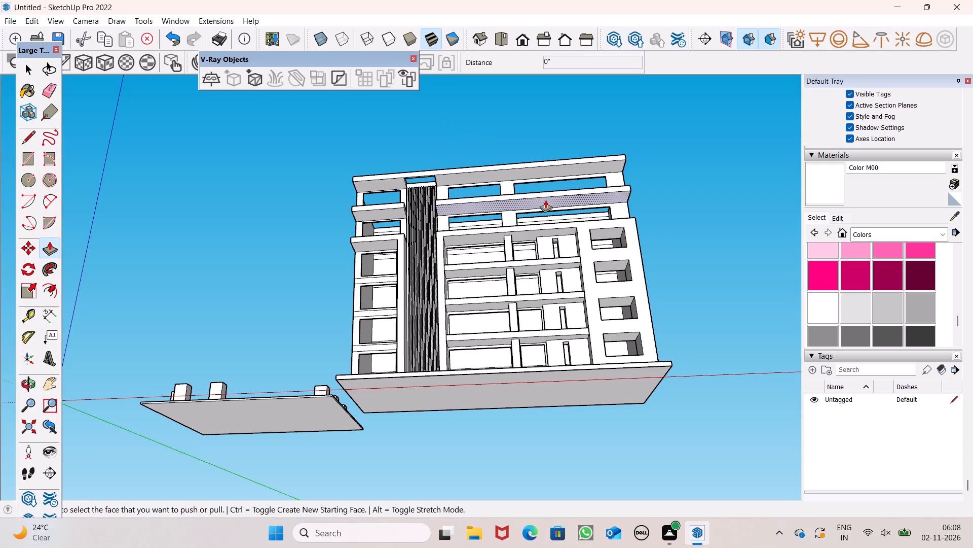
pyautogui.moveTo(553, 209); pyautogui.dragTo(296, 298, button='middle')
pyautogui.scroll(-2, 445, 206)
pyautogui.moveTo(524, 212); pyautogui.dragTo(476, 278, button='middle')
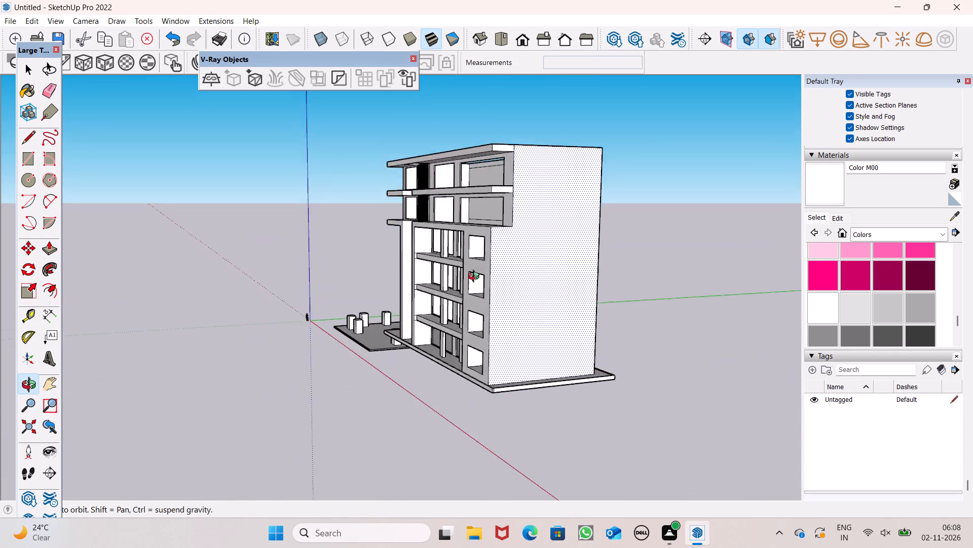
pyautogui.moveTo(476, 278); pyautogui.dragTo(471, 279, button='middle')
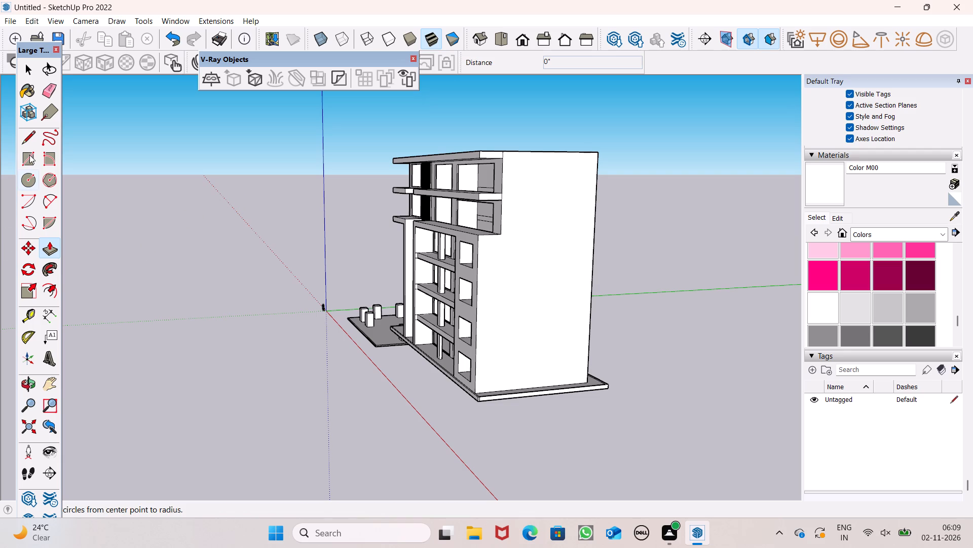
# Draw a line about 46' 9 3/4" long across the blank side wall, from the projecting frame's top inner corner to the rear edge.
pyautogui.click(29, 136)
pyautogui.scroll(-2, 25, 182)
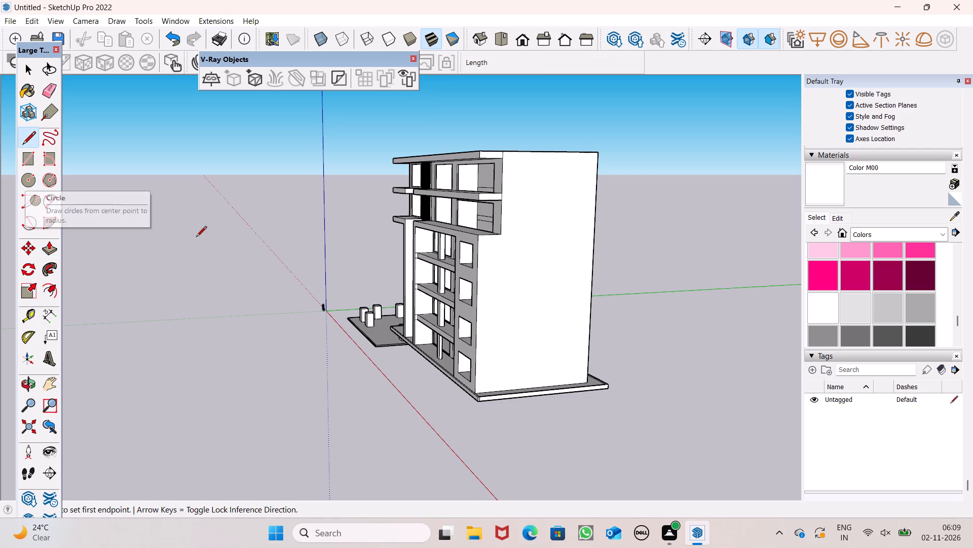
pyautogui.moveTo(229, 261); pyautogui.dragTo(235, 302, button='middle')
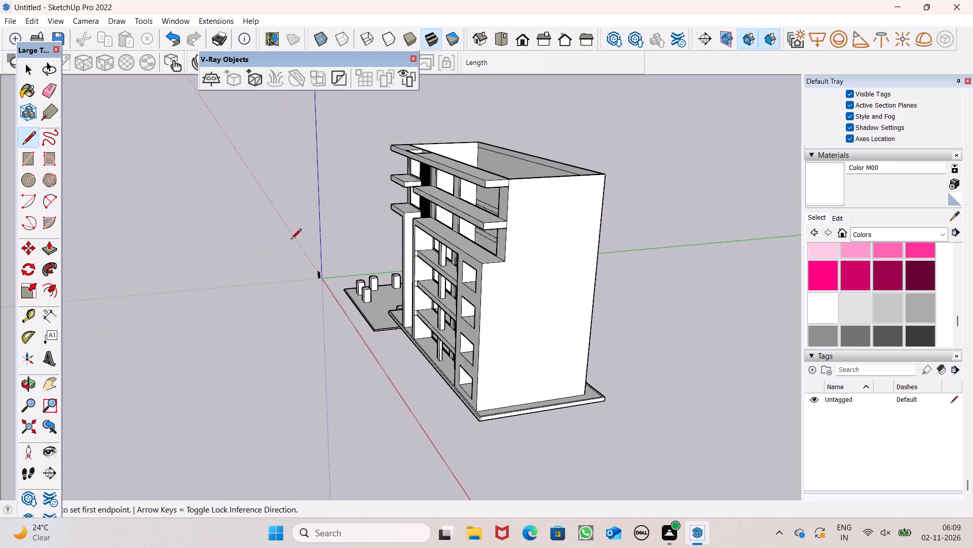
pyautogui.scroll(-1, 448, 192)
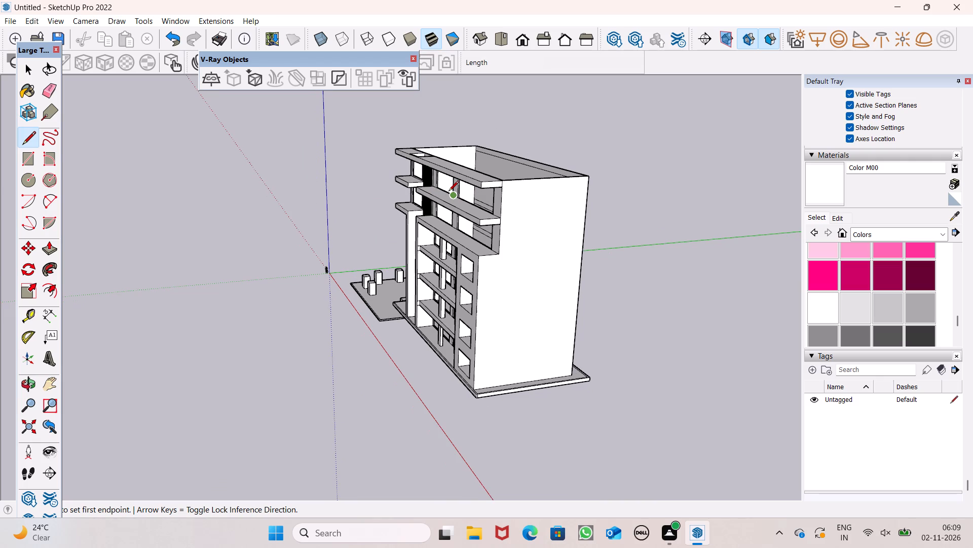
pyautogui.moveTo(532, 207); pyautogui.dragTo(686, 317, button='middle')
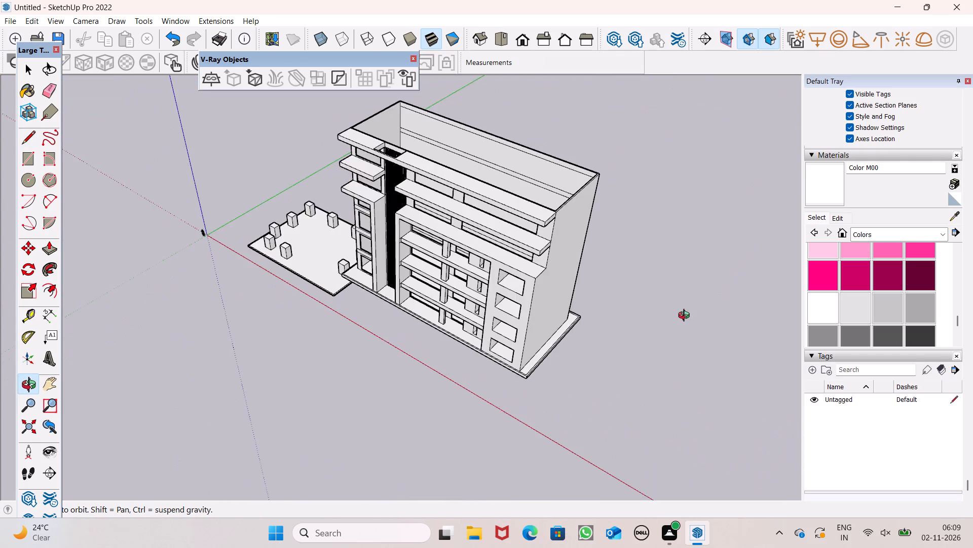
pyautogui.moveTo(686, 317); pyautogui.dragTo(568, 239, button='middle')
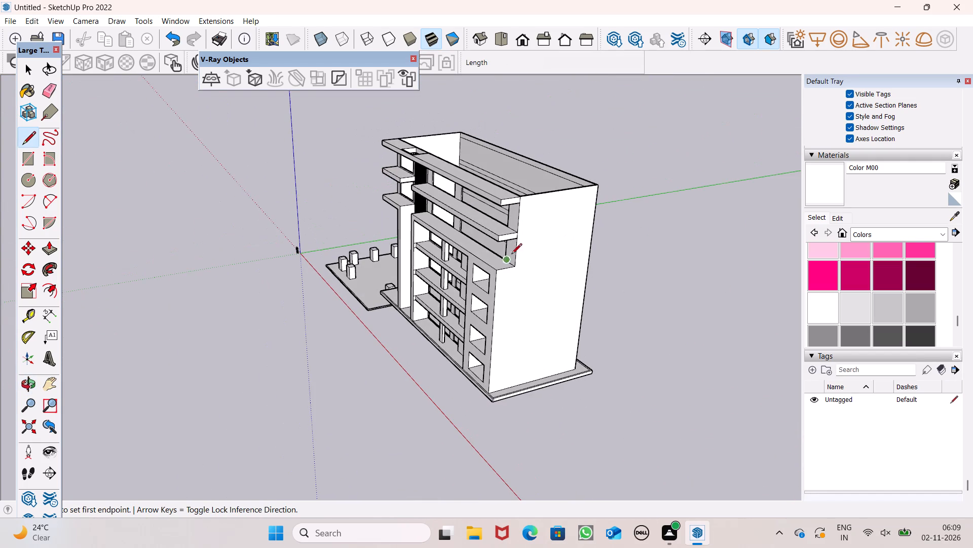
pyautogui.scroll(7, 514, 258)
pyautogui.moveTo(509, 276); pyautogui.dragTo(525, 276)
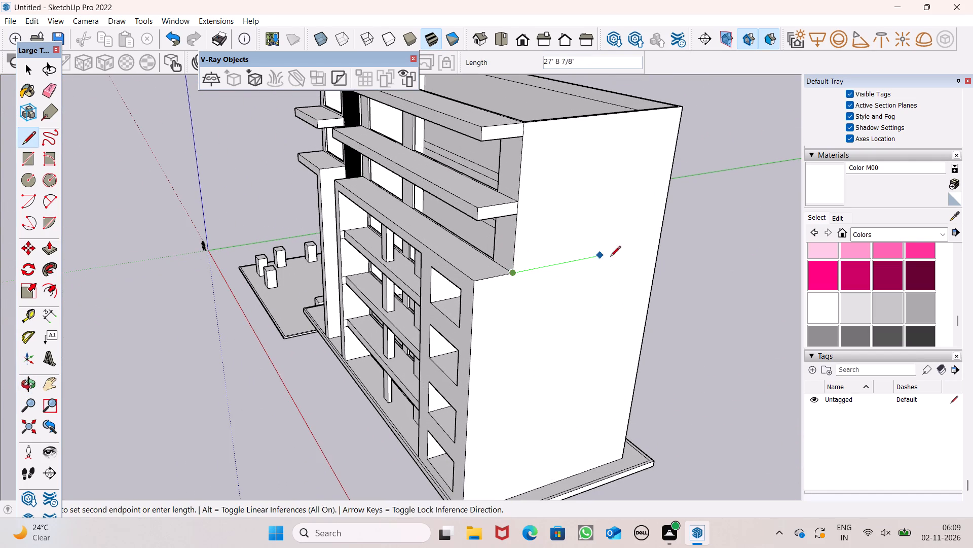
pyautogui.click(660, 247)
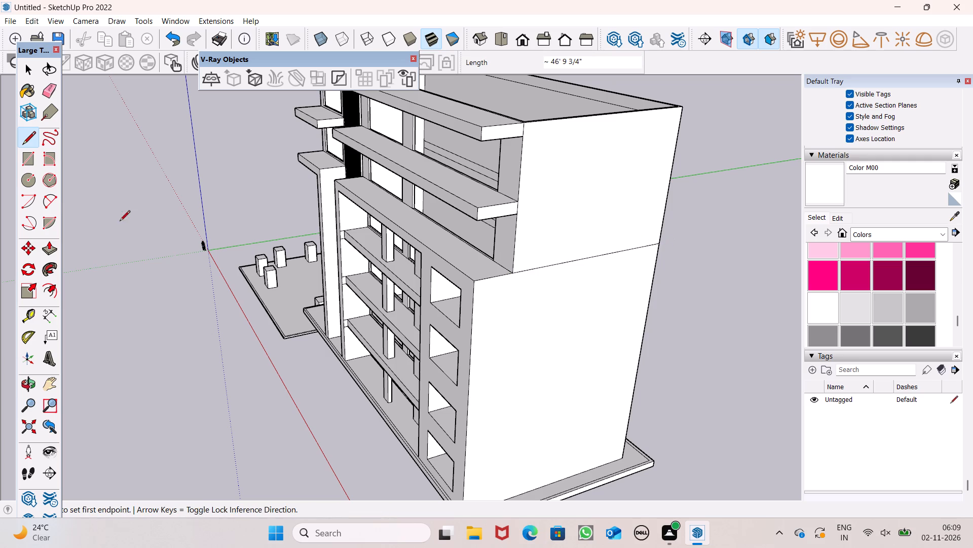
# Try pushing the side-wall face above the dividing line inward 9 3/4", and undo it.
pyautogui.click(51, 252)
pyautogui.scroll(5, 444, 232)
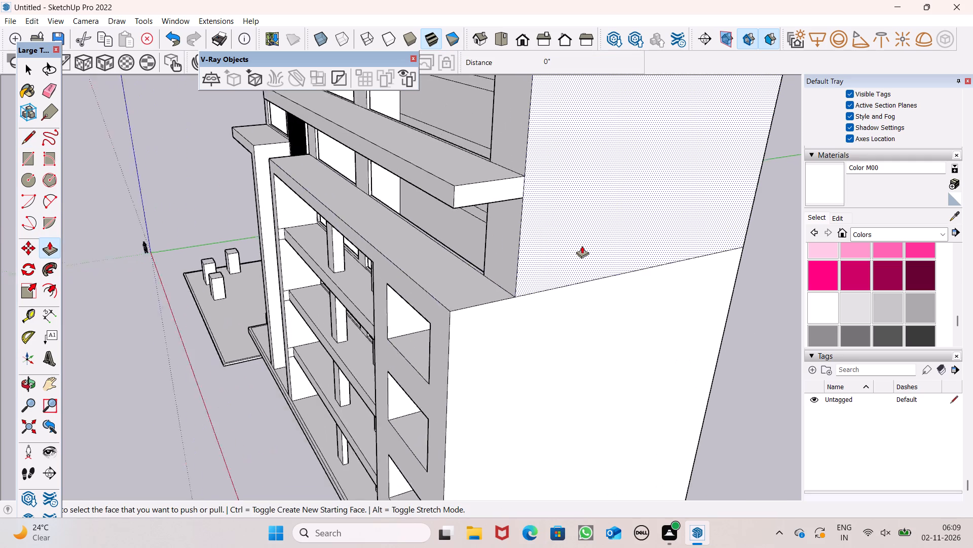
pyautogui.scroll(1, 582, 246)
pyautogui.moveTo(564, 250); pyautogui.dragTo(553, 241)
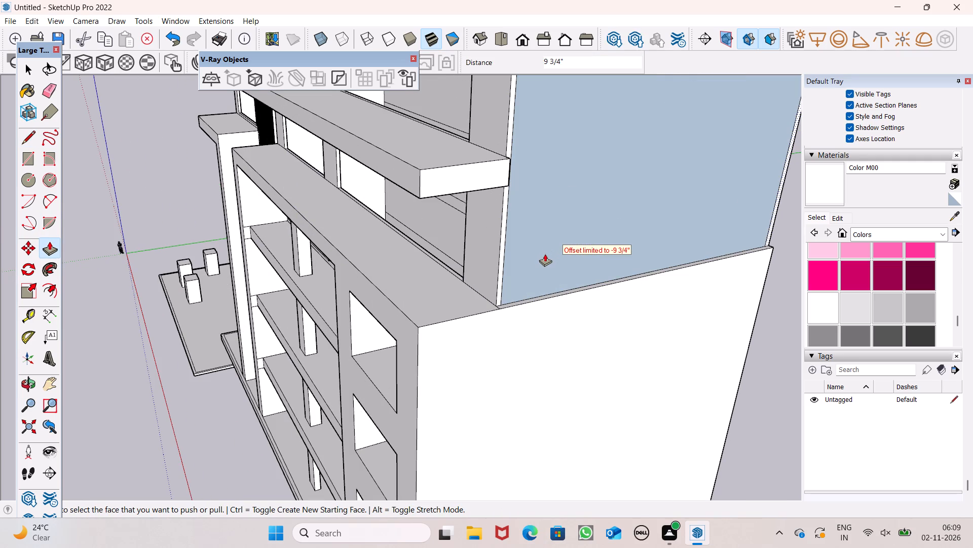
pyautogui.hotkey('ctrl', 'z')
# Examine the open-topped building from above and around its side and rear walls.
pyautogui.keyDown('ctrl'); pyautogui.scroll(-6, 546, 261); pyautogui.keyUp('ctrl')
pyautogui.scroll(-6, 522, 170)
pyautogui.moveTo(675, 166); pyautogui.dragTo(331, 434, button='middle')
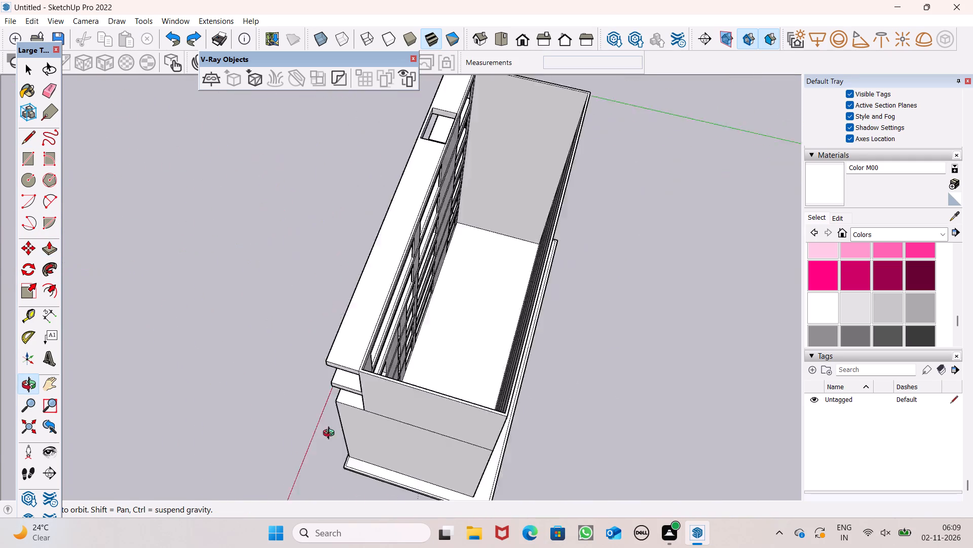
pyautogui.moveTo(331, 434); pyautogui.dragTo(0, 444, button='middle')
pyautogui.scroll(1, 14, 403)
pyautogui.scroll(-6, 272, 223)
pyautogui.moveTo(266, 347); pyautogui.dragTo(0, 261, button='middle')
pyautogui.scroll(-3, 303, 173)
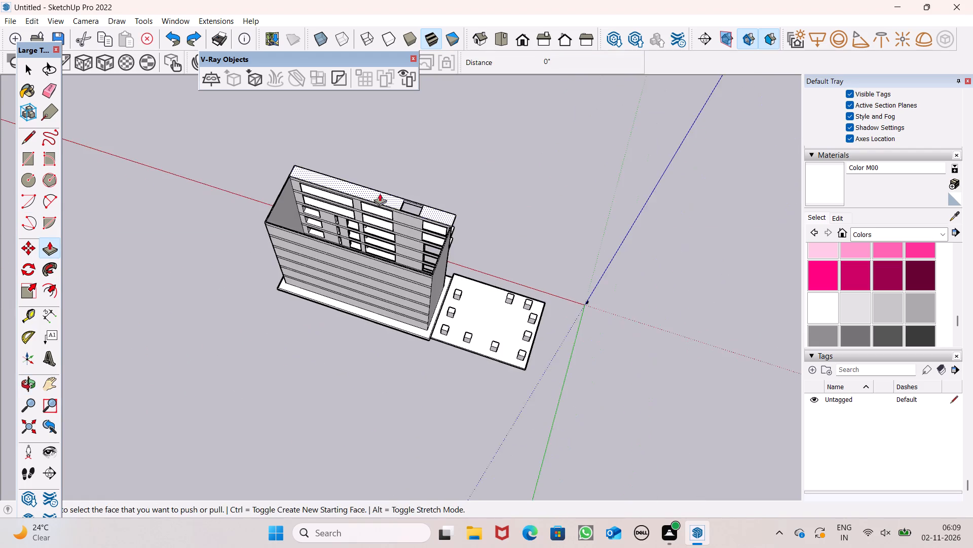
pyautogui.moveTo(379, 219); pyautogui.dragTo(122, 190, button='middle')
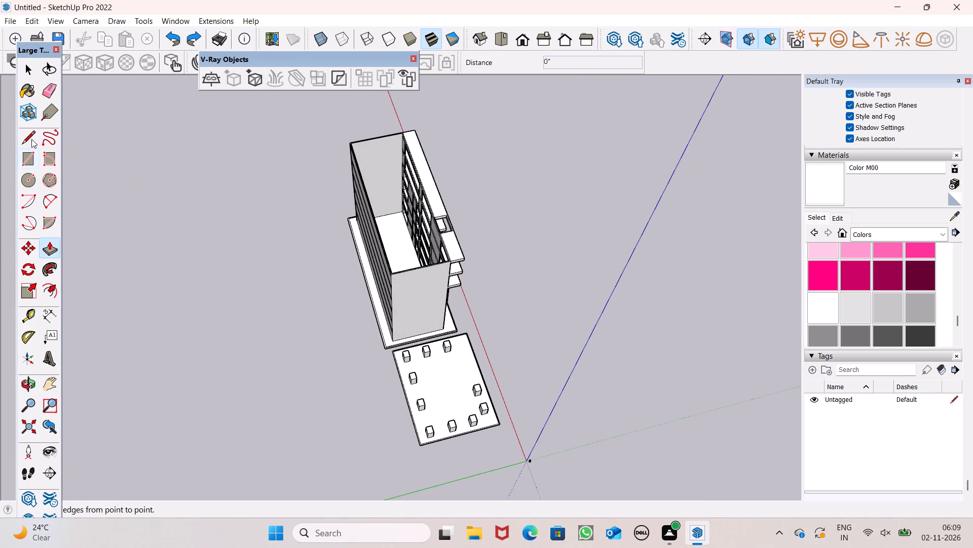
# Draw a line about 45' 5" long across the inner face of the blank side wall, level with the outer dividing line.
pyautogui.click(31, 138)
pyautogui.scroll(-2, 200, 140)
pyautogui.scroll(10, 294, 113)
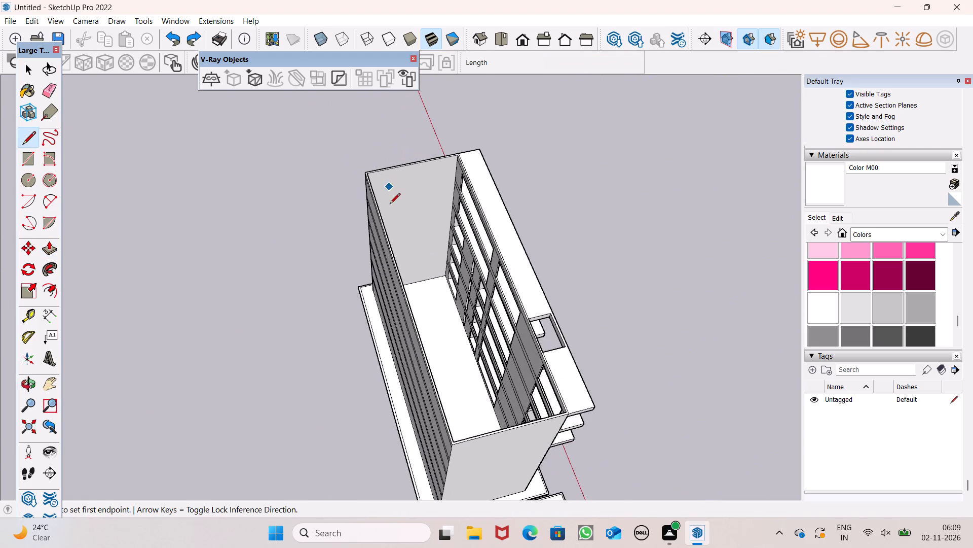
pyautogui.moveTo(388, 214); pyautogui.dragTo(372, 144, button='middle')
pyautogui.scroll(9, 444, 189)
pyautogui.moveTo(435, 298); pyautogui.dragTo(901, 259, button='middle')
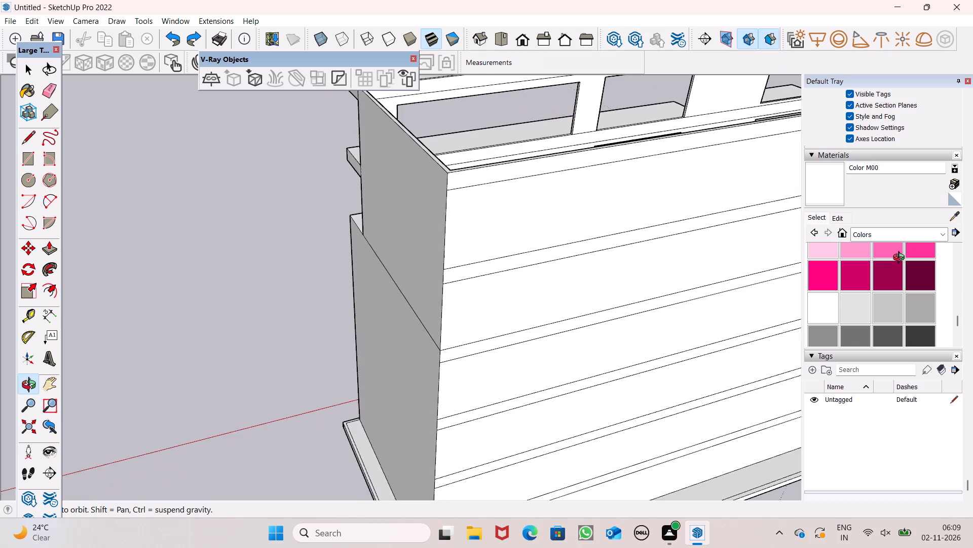
pyautogui.moveTo(901, 259); pyautogui.dragTo(424, 249, button='middle')
pyautogui.scroll(1, 424, 249)
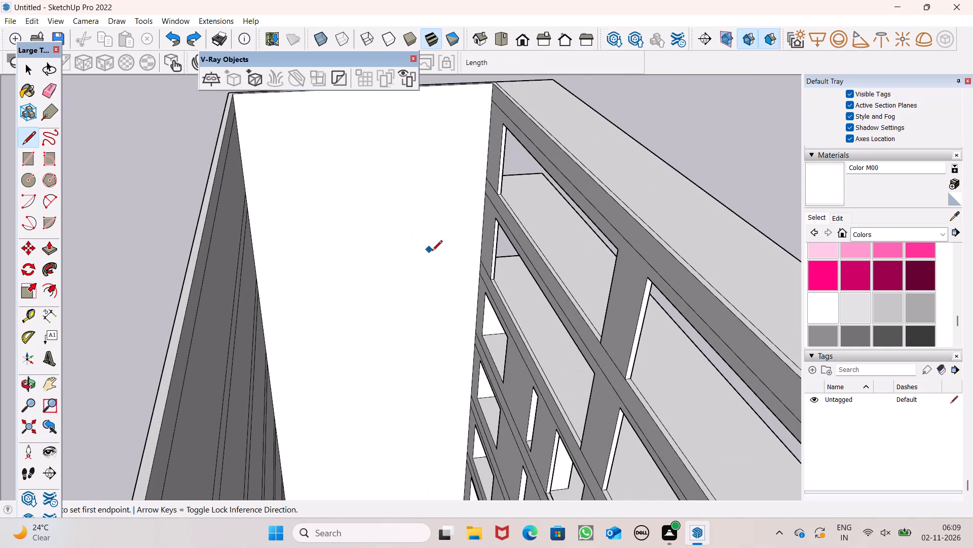
pyautogui.moveTo(387, 300); pyautogui.dragTo(972, 214, button='middle')
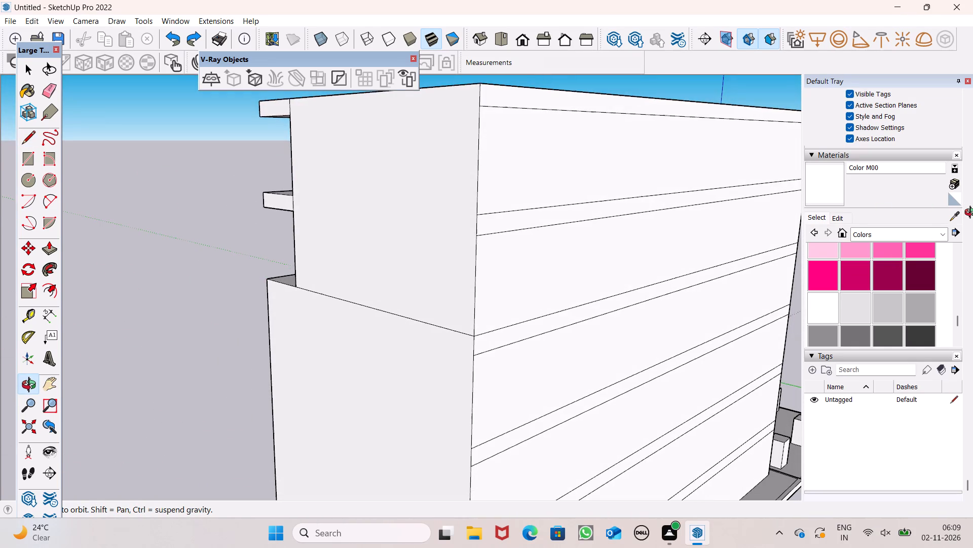
pyautogui.moveTo(972, 214); pyautogui.dragTo(871, 244, button='middle')
pyautogui.scroll(-3, 584, 199)
pyautogui.moveTo(572, 206); pyautogui.dragTo(619, 205, button='middle')
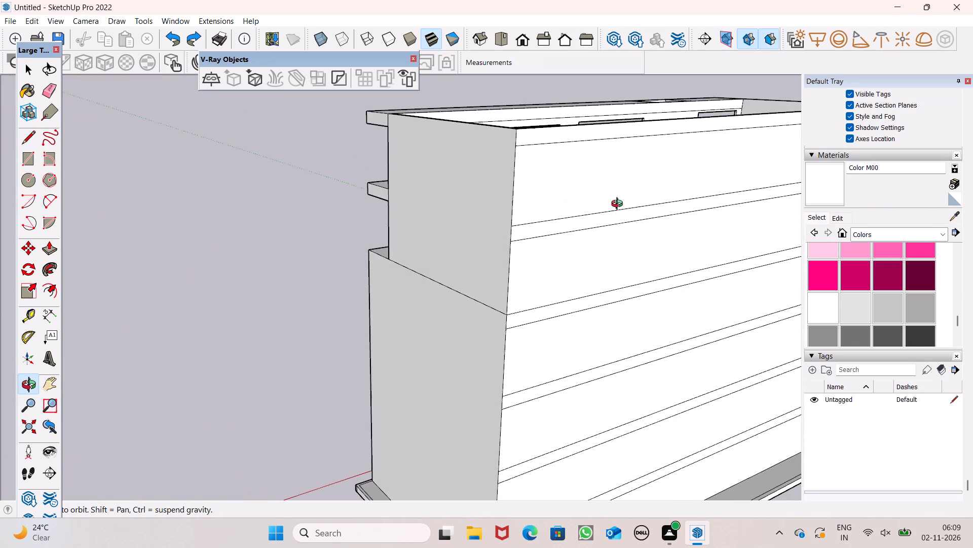
pyautogui.moveTo(619, 205); pyautogui.dragTo(519, 257, button='middle')
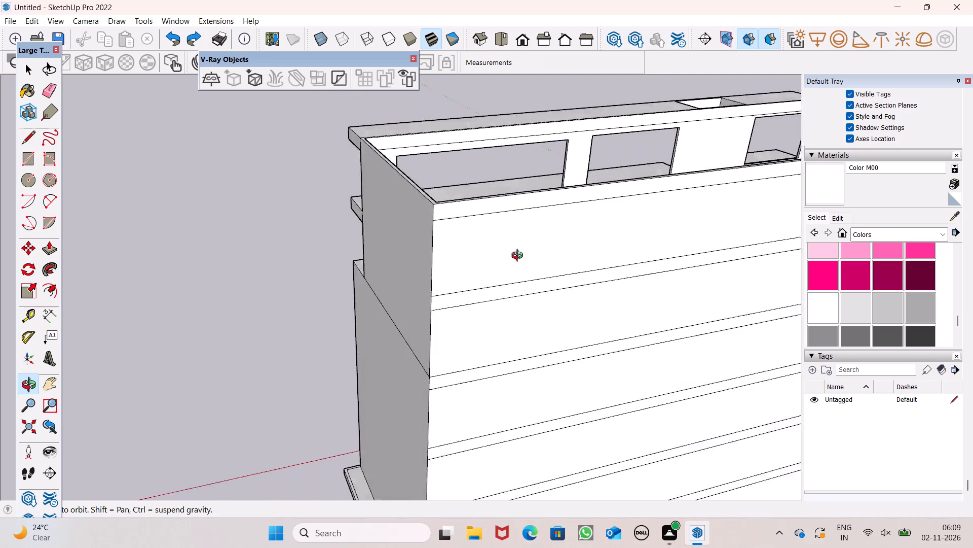
pyautogui.moveTo(519, 257); pyautogui.dragTo(222, 297, button='middle')
pyautogui.scroll(-6, 517, 153)
pyautogui.moveTo(451, 214); pyautogui.dragTo(323, 191, button='middle')
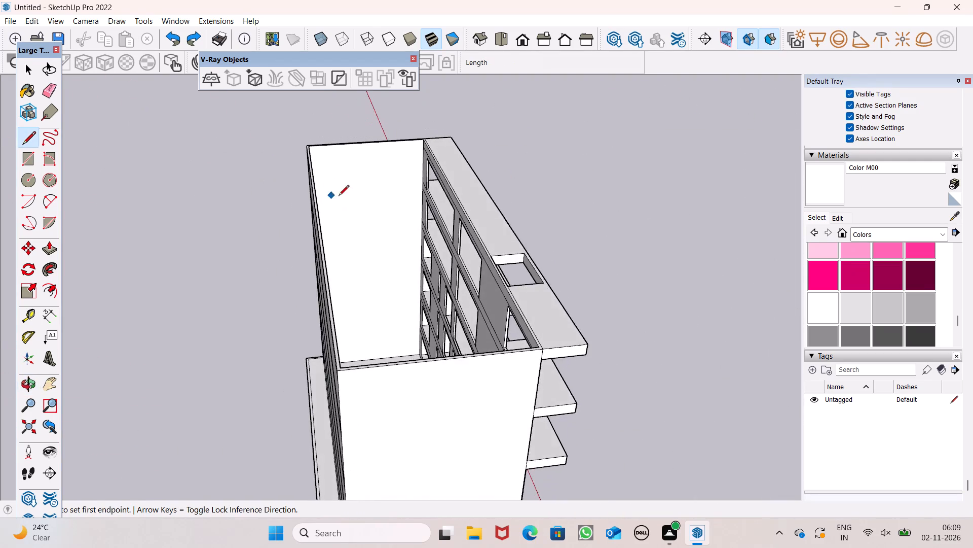
pyautogui.scroll(9, 342, 198)
pyautogui.scroll(-4, 566, 173)
pyautogui.moveTo(520, 233); pyautogui.dragTo(475, 235, button='middle')
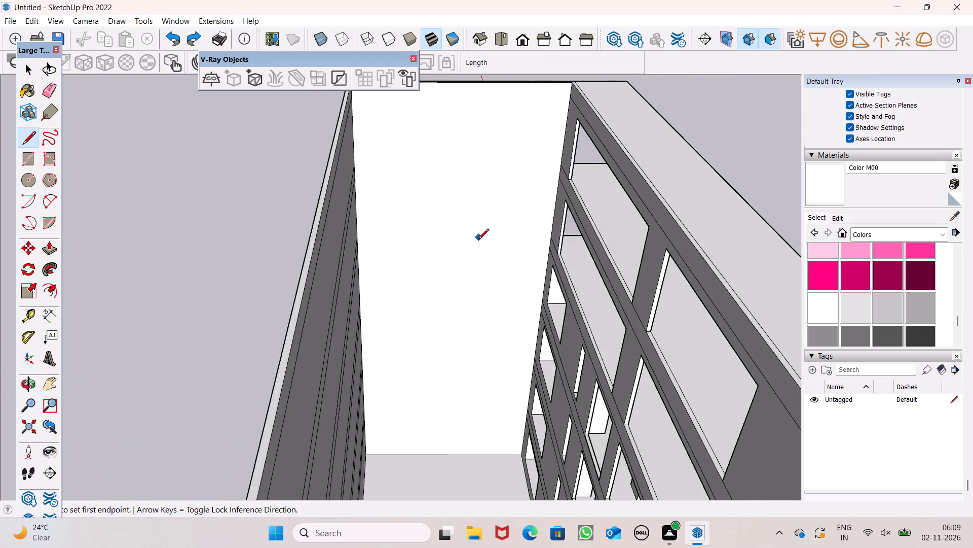
pyautogui.scroll(8, 478, 240)
pyautogui.click(645, 223)
pyautogui.scroll(-7, 596, 155)
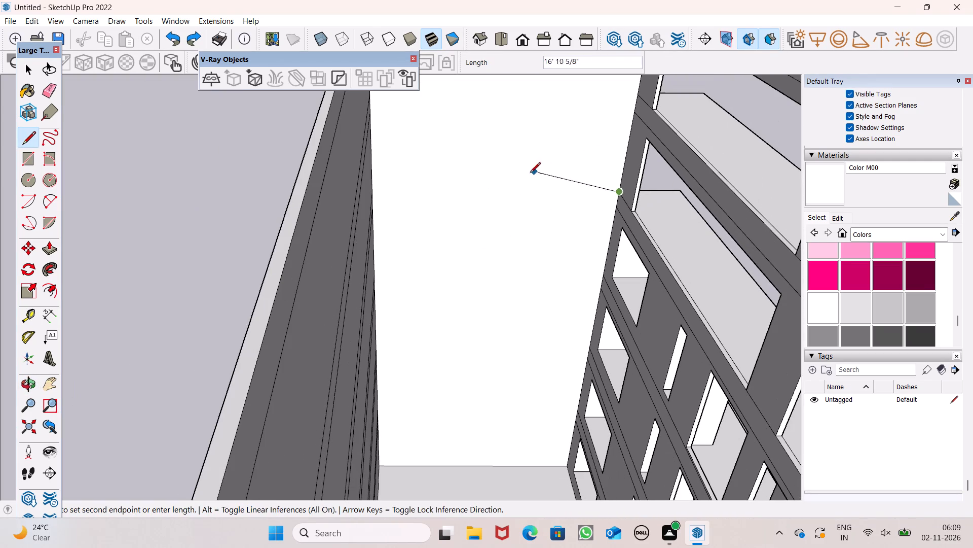
pyautogui.moveTo(375, 203); pyautogui.dragTo(361, 211, button='middle')
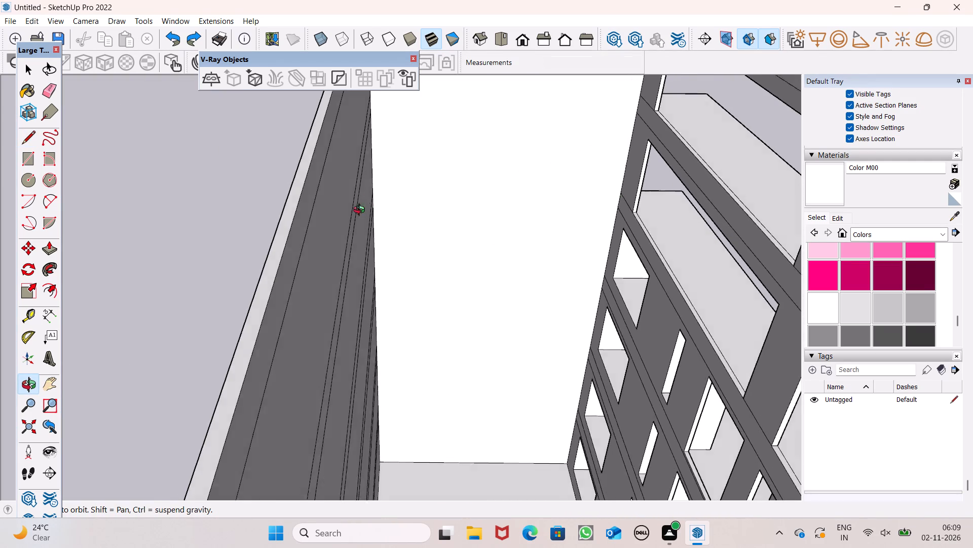
pyautogui.moveTo(361, 211); pyautogui.dragTo(368, 203, button='middle')
pyautogui.scroll(7, 392, 198)
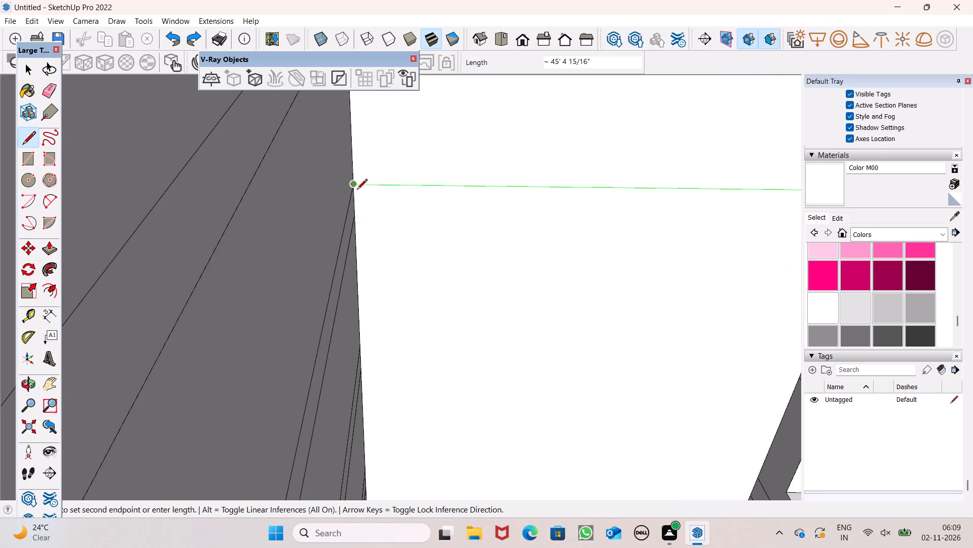
pyautogui.click(357, 189)
# Push/Pull the side wall's inner face above the new line about 7' 10" into the building.
pyautogui.scroll(-8, 357, 224)
pyautogui.scroll(-7, 351, 300)
pyautogui.moveTo(396, 301); pyautogui.dragTo(408, 397, button='middle')
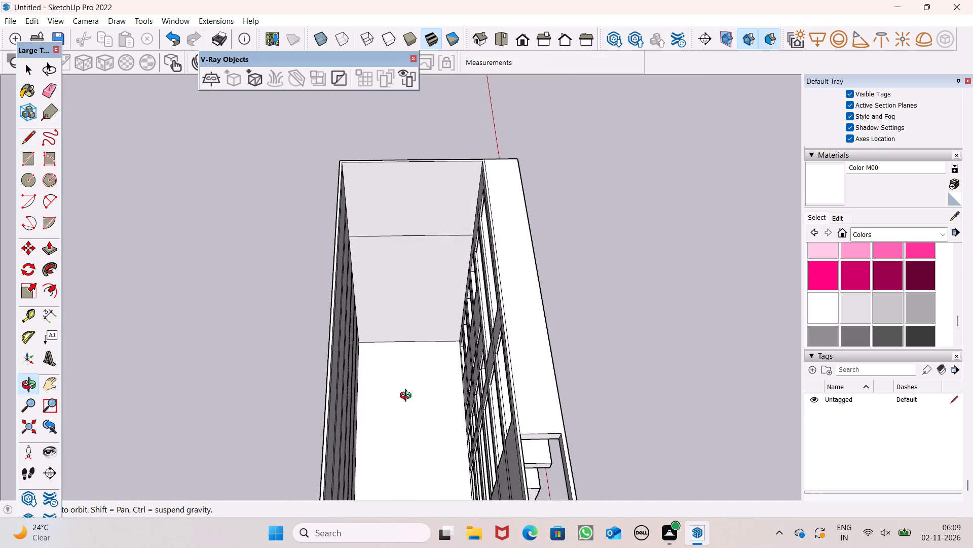
pyautogui.moveTo(408, 397); pyautogui.dragTo(513, 384, button='middle')
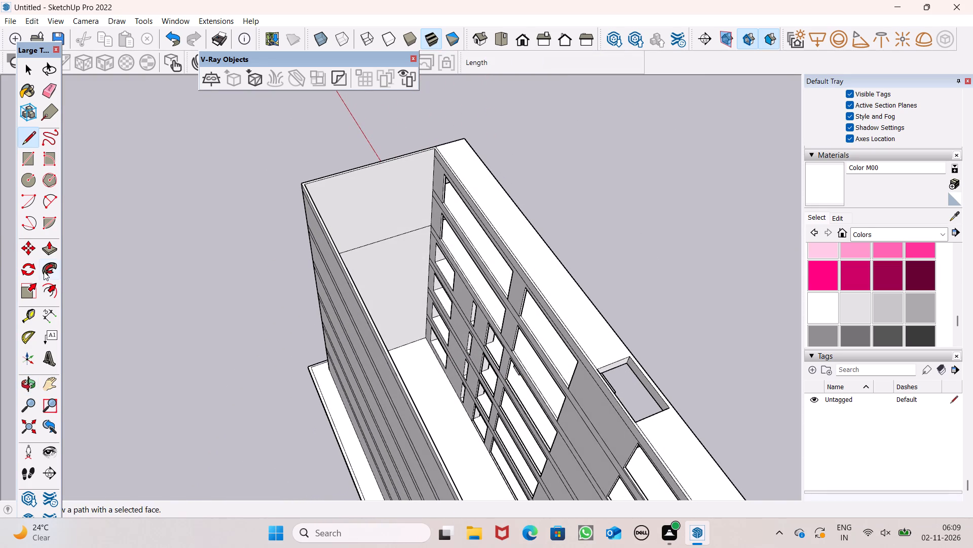
pyautogui.moveTo(52, 256); pyautogui.dragTo(62, 255)
pyautogui.scroll(9, 351, 185)
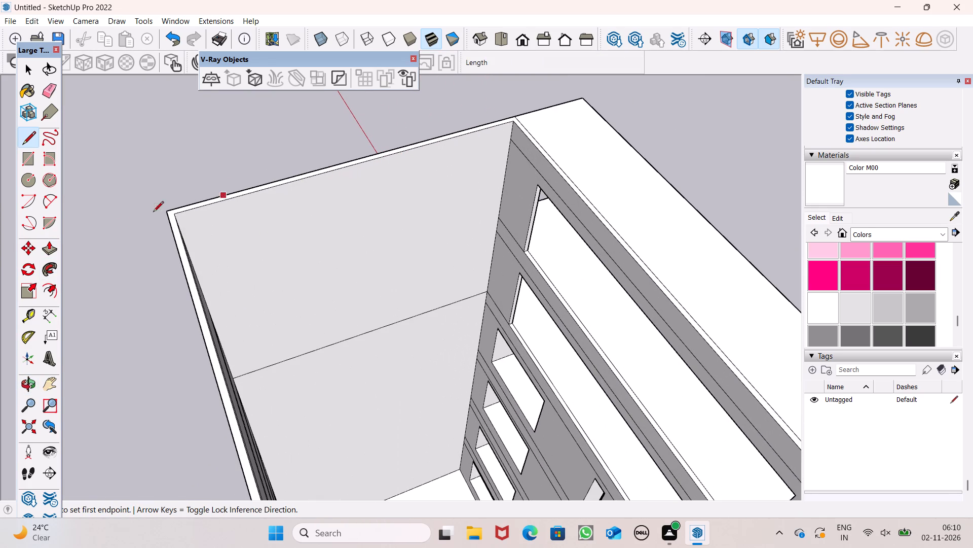
pyautogui.click(54, 246)
pyautogui.scroll(-4, 238, 194)
pyautogui.moveTo(315, 214); pyautogui.dragTo(331, 251, button='middle')
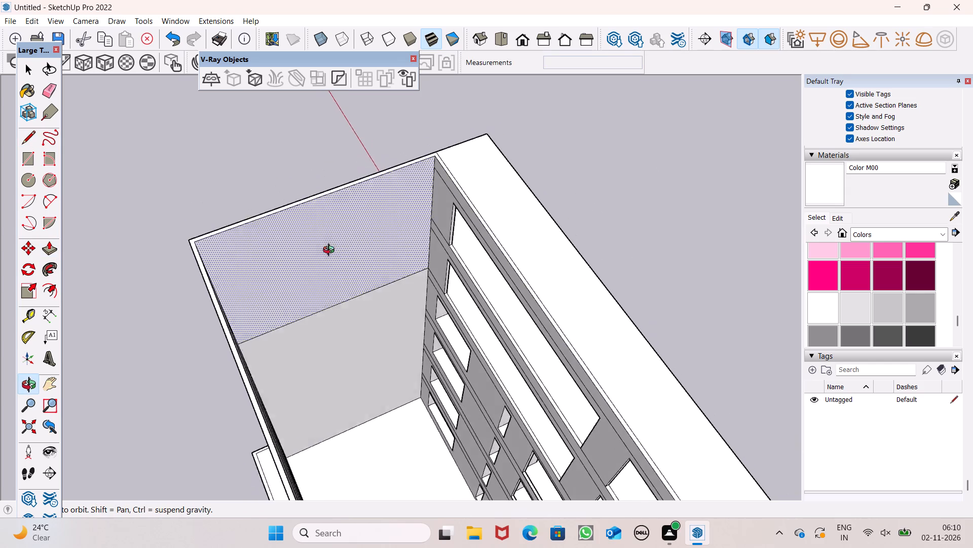
pyautogui.moveTo(331, 251); pyautogui.dragTo(340, 265, button='middle')
pyautogui.scroll(7, 384, 213)
pyautogui.moveTo(388, 212); pyautogui.dragTo(400, 231)
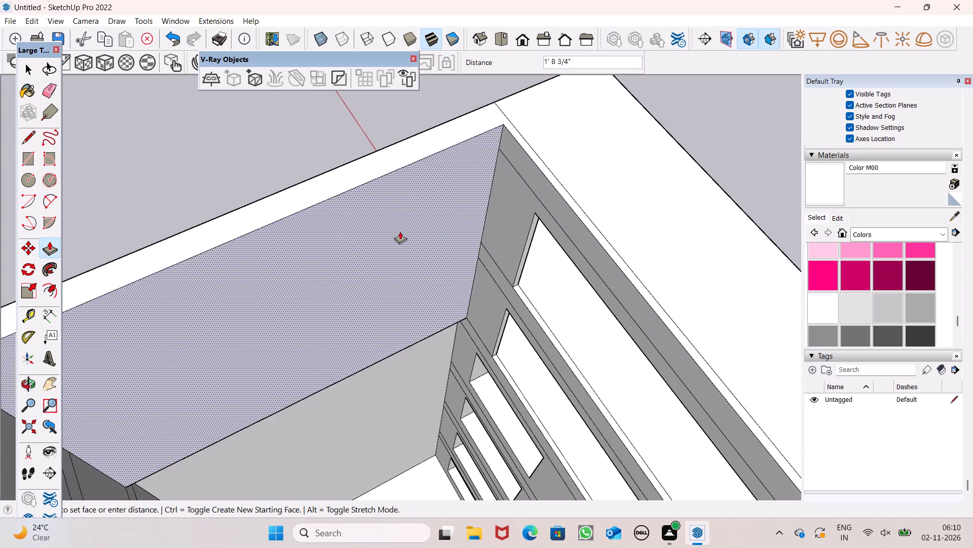
pyautogui.moveTo(400, 231); pyautogui.dragTo(528, 226)
pyautogui.scroll(-6, 462, 183)
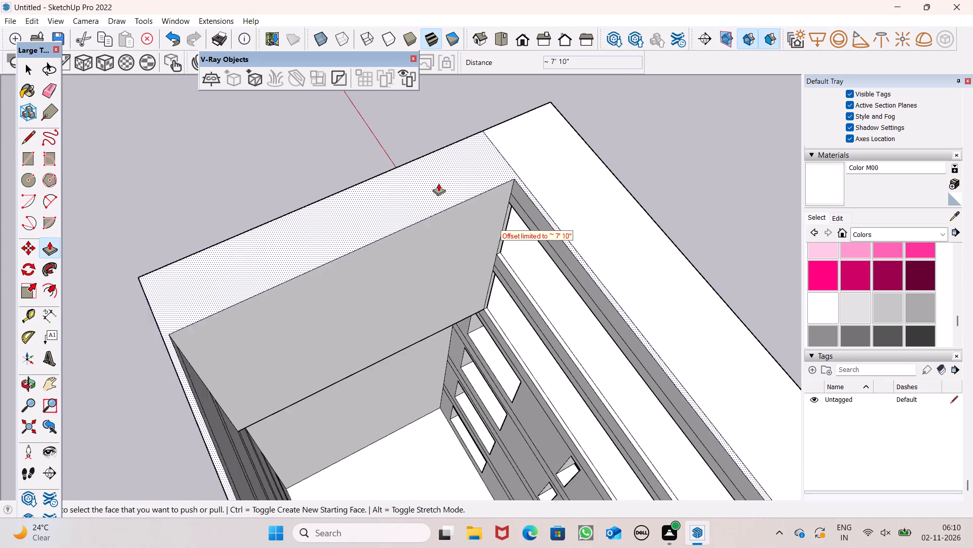
# Push the side wall's outer face above the dividing line inward 7' 1/8" to set back the upper storeys.
pyautogui.moveTo(84, 208); pyautogui.dragTo(531, 172, button='middle')
pyautogui.scroll(-6, 450, 200)
pyautogui.moveTo(360, 195); pyautogui.dragTo(573, 276, button='middle')
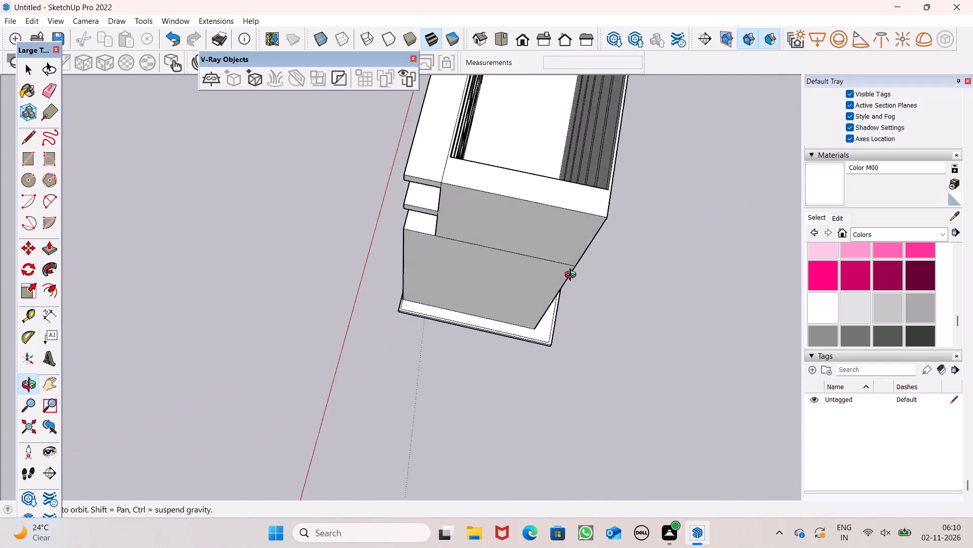
pyautogui.moveTo(573, 276); pyautogui.dragTo(576, 258, button='middle')
pyautogui.scroll(6, 519, 191)
pyautogui.moveTo(426, 178); pyautogui.dragTo(432, 158)
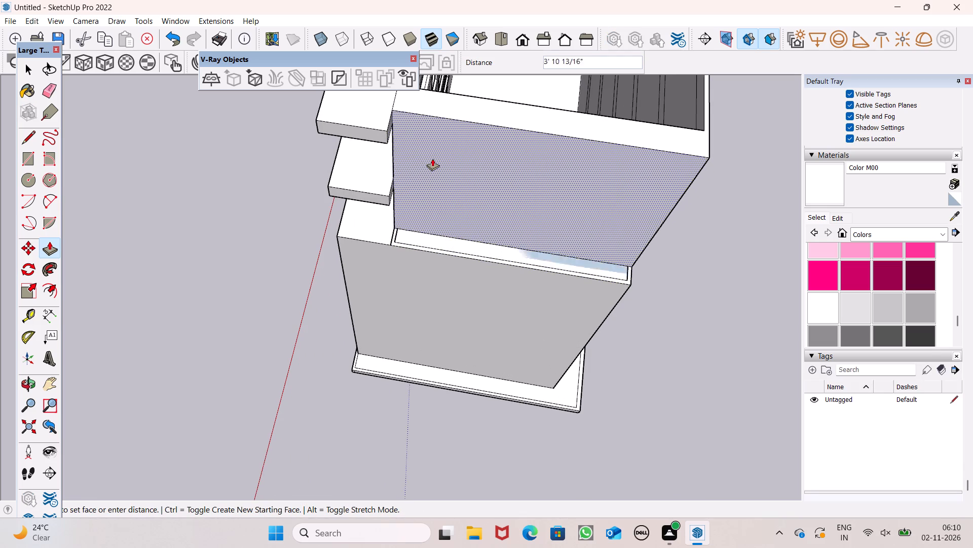
pyautogui.moveTo(432, 158); pyautogui.dragTo(430, 145)
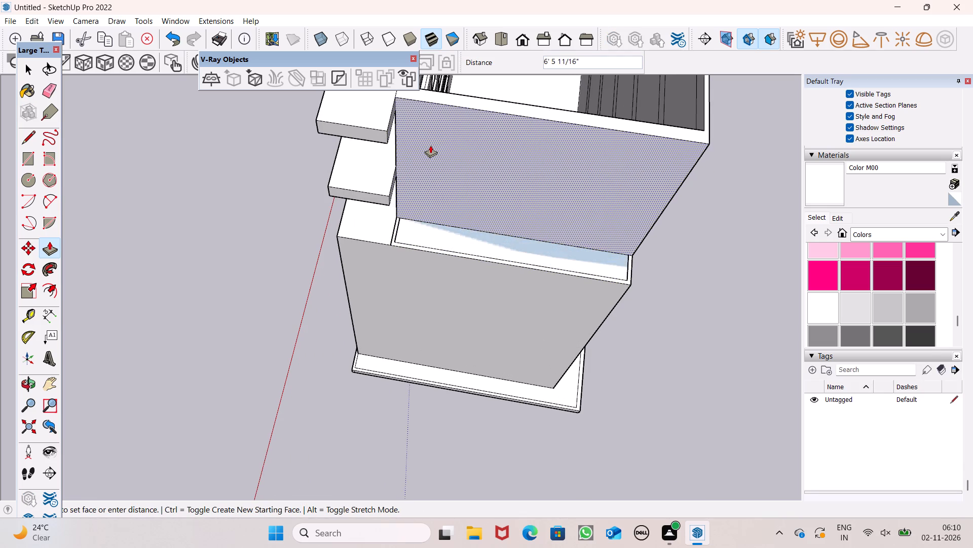
pyautogui.moveTo(430, 145); pyautogui.dragTo(429, 142)
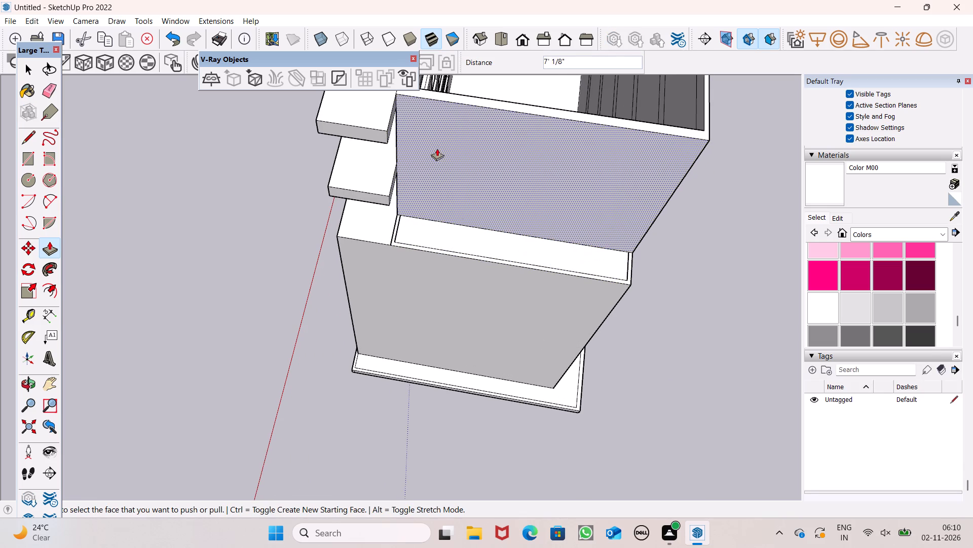
# Extend the end of the top projecting slab across the set-back side wall to the building's rear edge.
pyautogui.scroll(-5, 437, 167)
pyautogui.moveTo(356, 247); pyautogui.dragTo(722, 46, button='middle')
pyautogui.scroll(1, 675, 56)
pyautogui.scroll(-4, 589, 113)
pyautogui.moveTo(579, 125); pyautogui.dragTo(516, 166, button='middle')
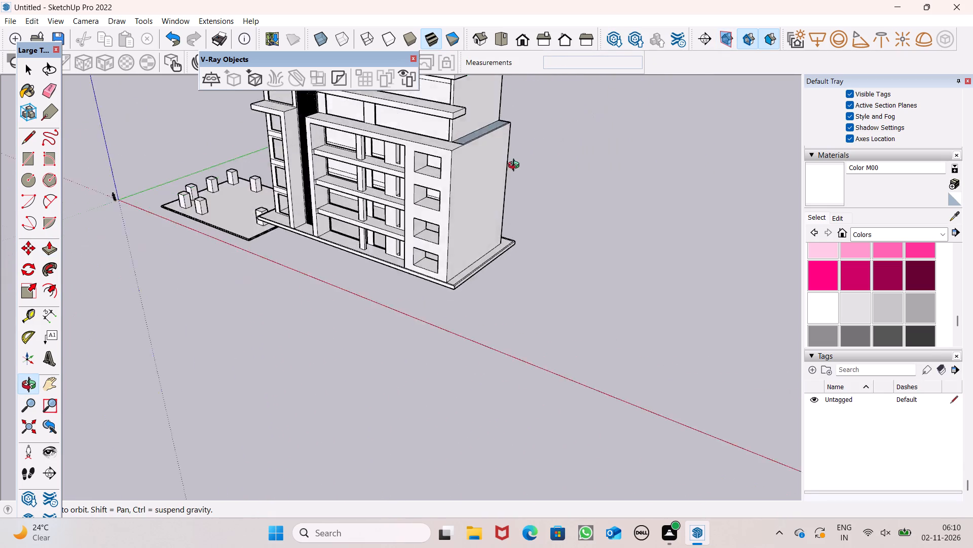
pyautogui.moveTo(516, 166); pyautogui.dragTo(0, 225, button='middle')
pyautogui.scroll(1, 0, 242)
pyautogui.scroll(1, 239, 38)
pyautogui.scroll(-5, 277, 218)
pyautogui.scroll(6, 292, 147)
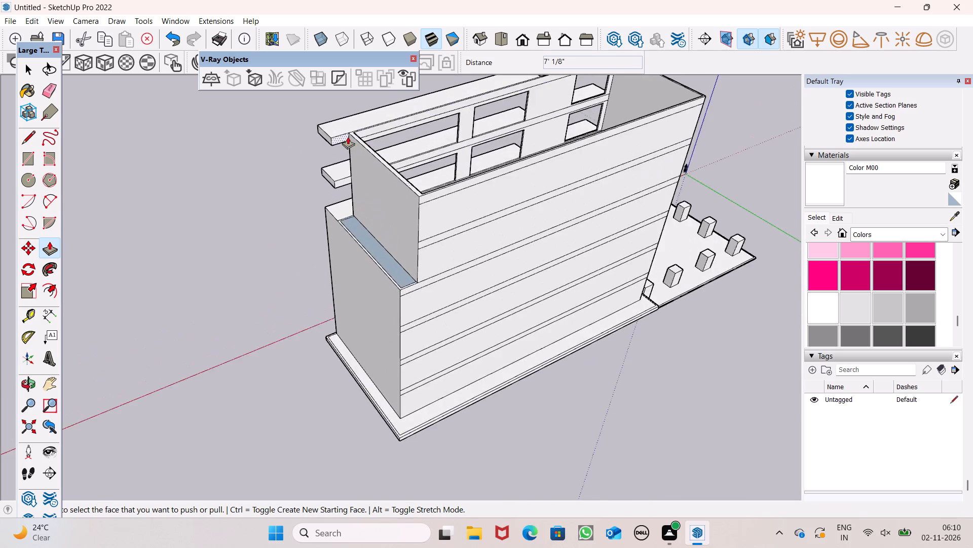
pyautogui.scroll(6, 341, 131)
pyautogui.moveTo(339, 146); pyautogui.dragTo(484, 261)
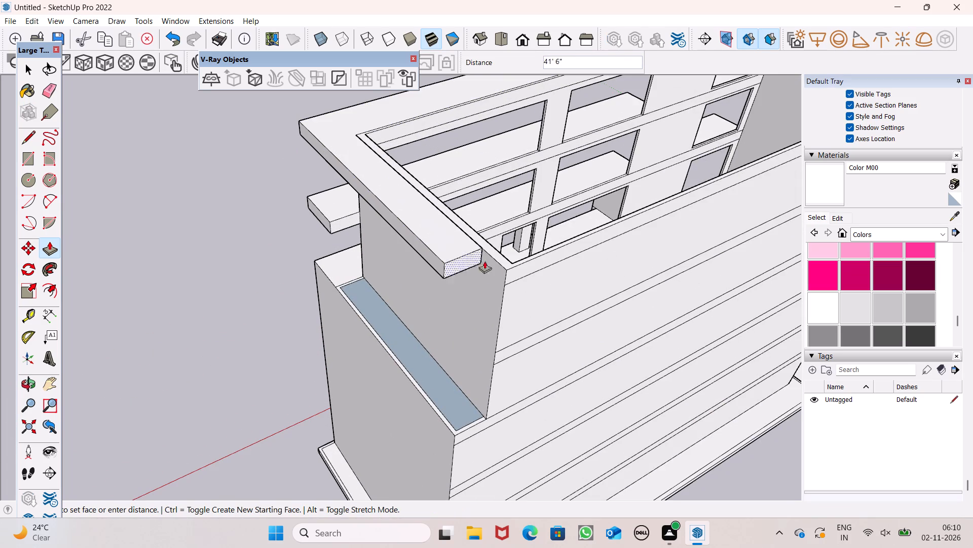
pyautogui.moveTo(484, 261); pyautogui.dragTo(507, 273)
# Extend the end of the lower projecting slab across the set-back side wall, flush with the top slab at the rear edge.
pyautogui.moveTo(344, 222); pyautogui.dragTo(446, 283)
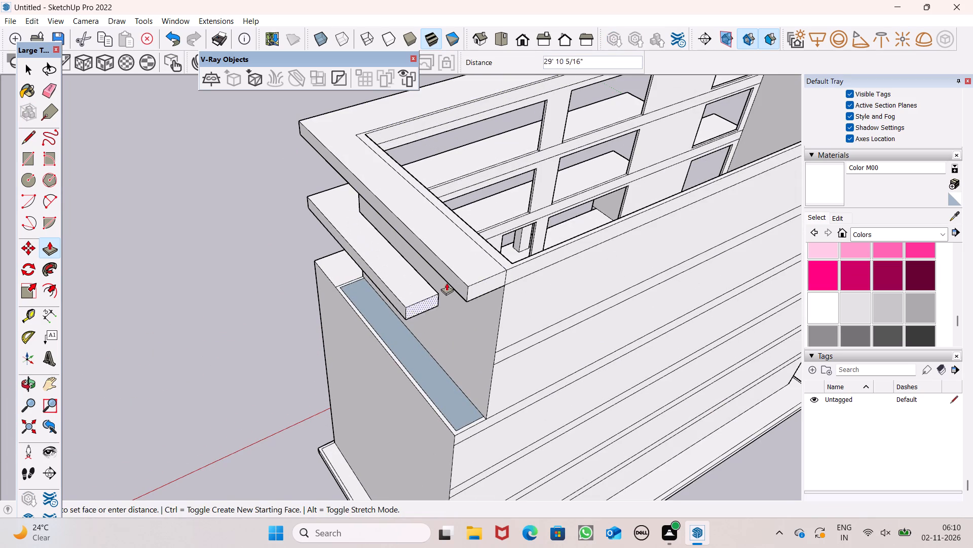
pyautogui.moveTo(446, 283); pyautogui.dragTo(462, 284)
pyautogui.scroll(-5, 346, 257)
pyautogui.moveTo(317, 322); pyautogui.dragTo(545, 194, button='middle')
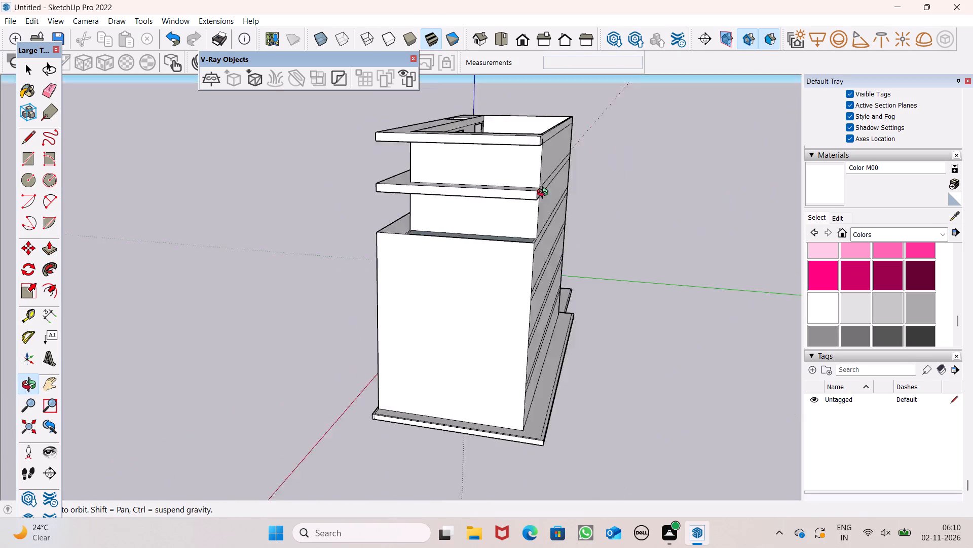
pyautogui.moveTo(545, 194); pyautogui.dragTo(567, 194, button='middle')
pyautogui.press('space')
# Examine the front facade from a distance and from below, focusing on the upper slabs and vertical fins.
pyautogui.scroll(-6, 345, 239)
pyautogui.moveTo(266, 234); pyautogui.dragTo(677, 112, button='middle')
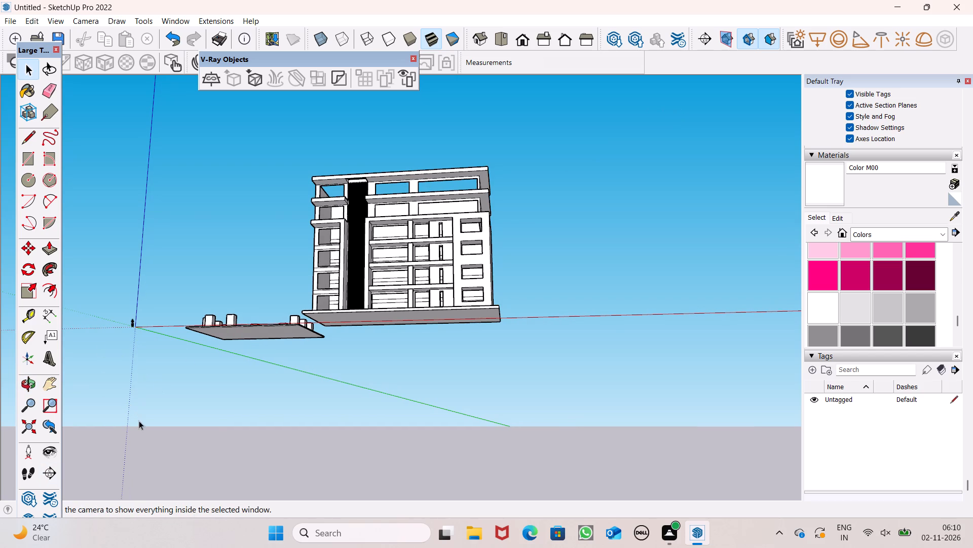
pyautogui.scroll(-1, 139, 422)
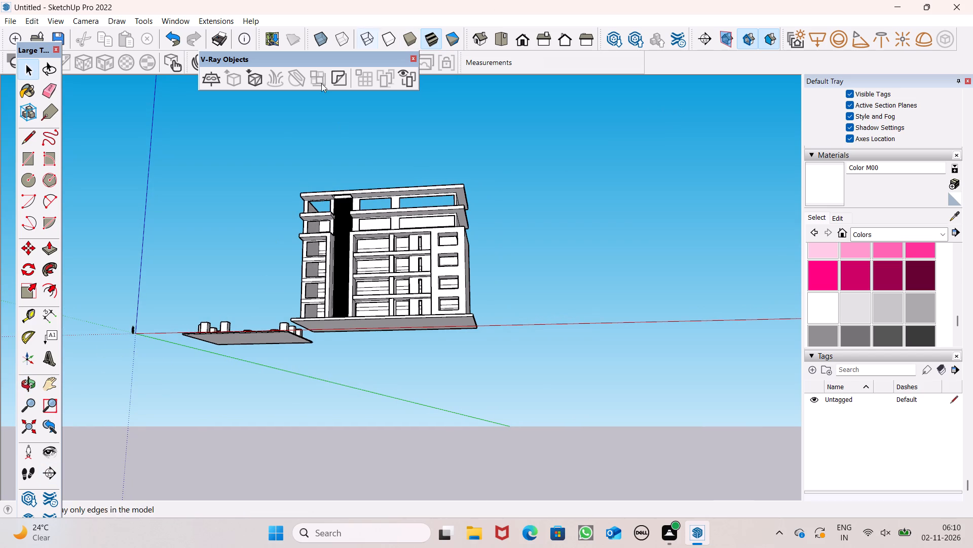
pyautogui.scroll(-2, 347, 189)
pyautogui.moveTo(341, 192); pyautogui.dragTo(391, 269, button='middle')
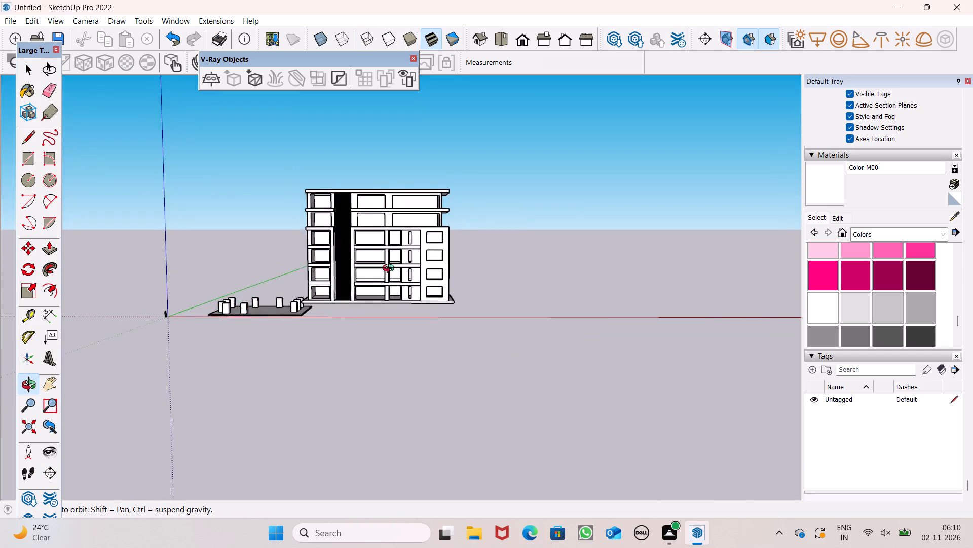
pyautogui.moveTo(391, 269); pyautogui.dragTo(375, 108, button='middle')
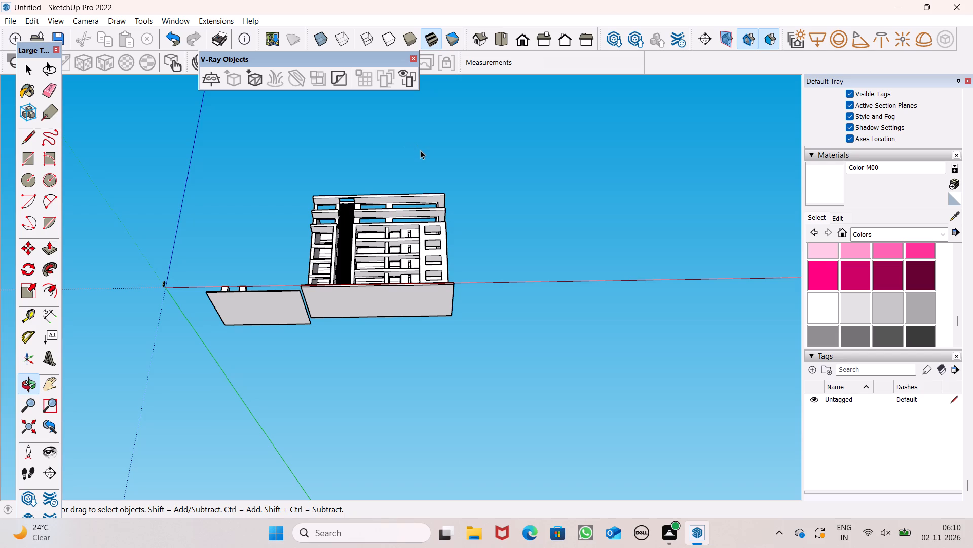
pyautogui.scroll(6, 450, 173)
pyautogui.scroll(5, 300, 200)
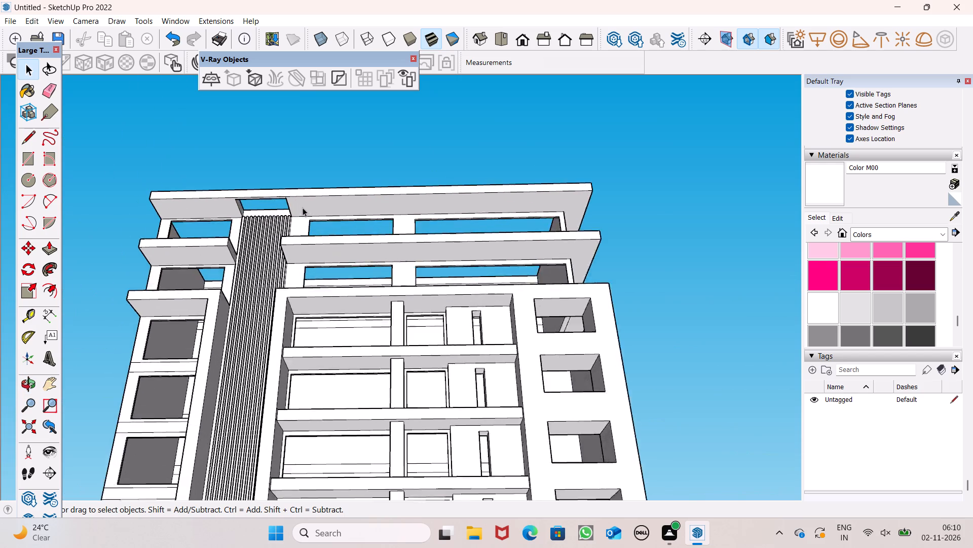
pyautogui.scroll(3, 303, 208)
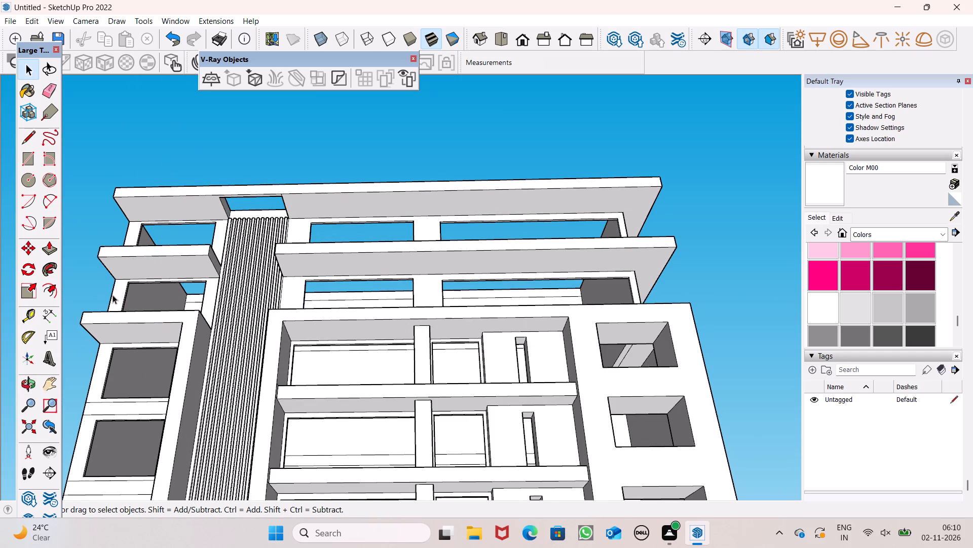
# Offset the outline of the top projecting slab's underside inward, on the long part beside the vertical fins.
pyautogui.click(46, 290)
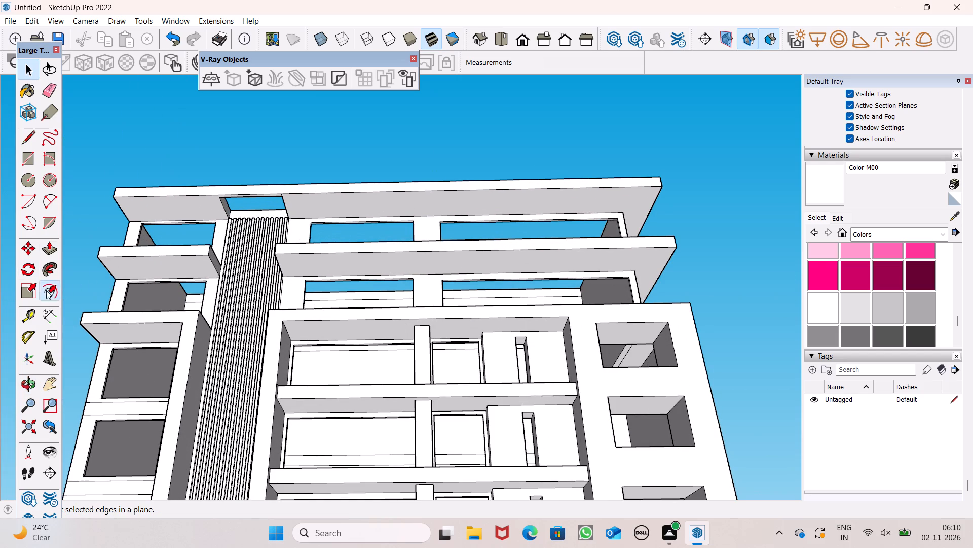
pyautogui.scroll(3, 383, 195)
pyautogui.moveTo(383, 194); pyautogui.dragTo(382, 169, button='middle')
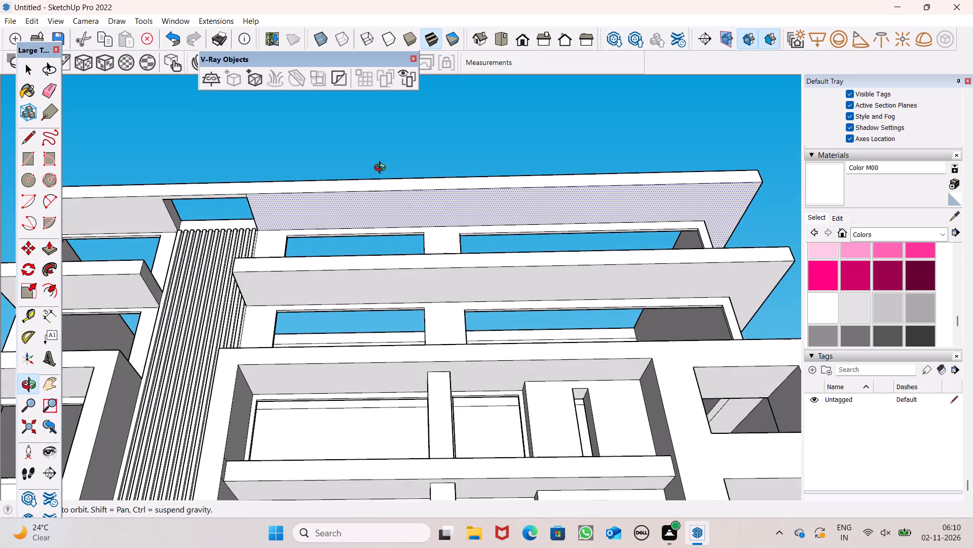
pyautogui.moveTo(382, 169); pyautogui.dragTo(380, 160, button='middle')
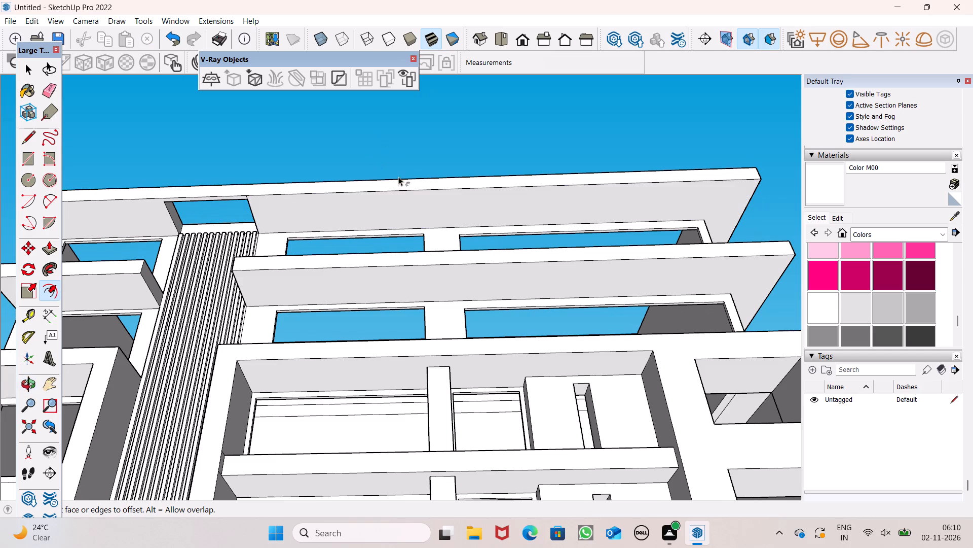
pyautogui.scroll(5, 398, 186)
pyautogui.moveTo(398, 197); pyautogui.dragTo(398, 199)
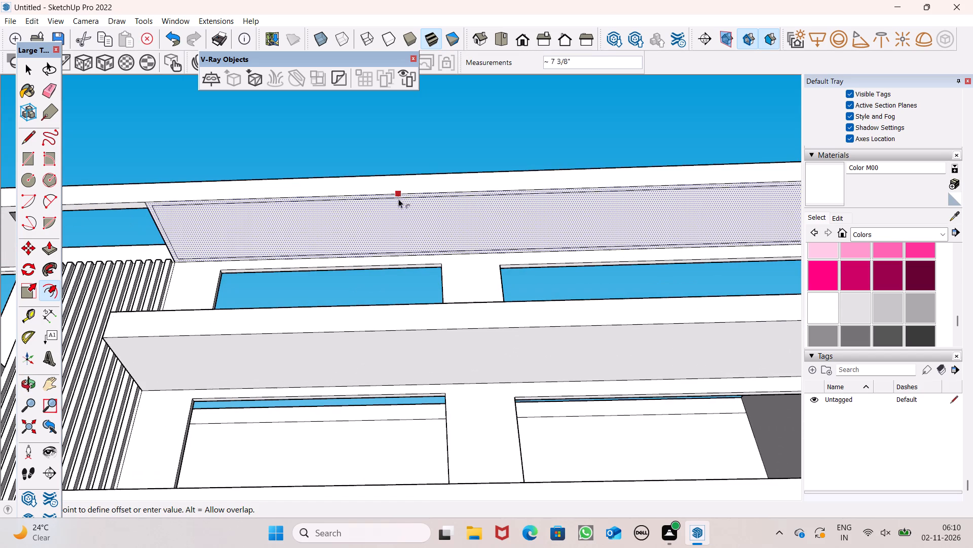
pyautogui.moveTo(398, 199); pyautogui.dragTo(398, 203)
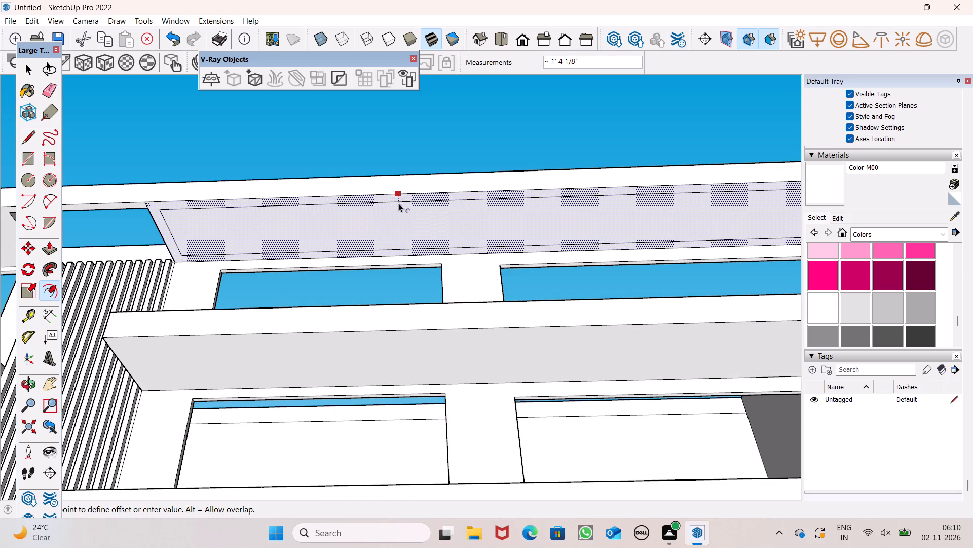
pyautogui.moveTo(398, 203); pyautogui.dragTo(400, 212)
pyautogui.scroll(-7, 390, 149)
pyautogui.moveTo(389, 158); pyautogui.dragTo(318, 173, button='middle')
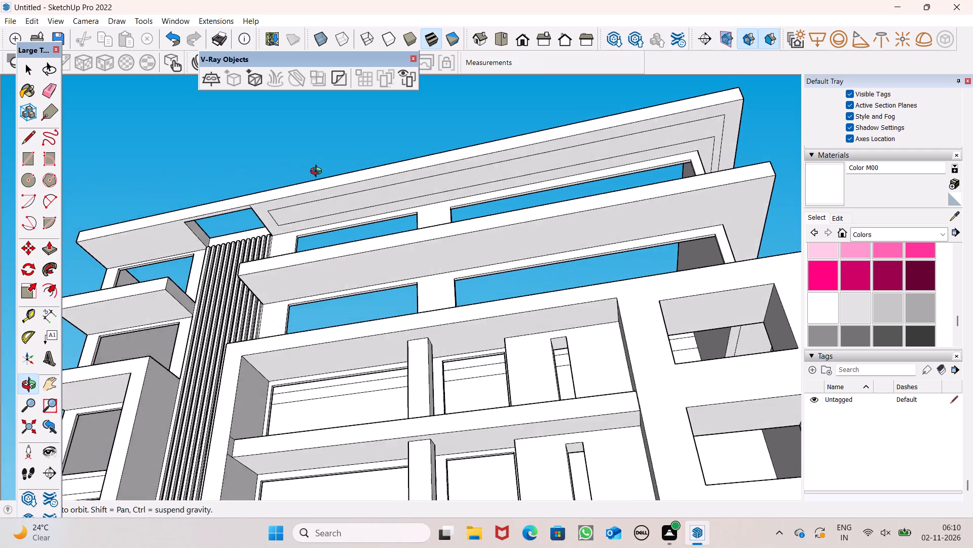
pyautogui.moveTo(318, 173); pyautogui.dragTo(371, 126, button='middle')
pyautogui.moveTo(563, 179); pyautogui.dragTo(465, 214, button='middle')
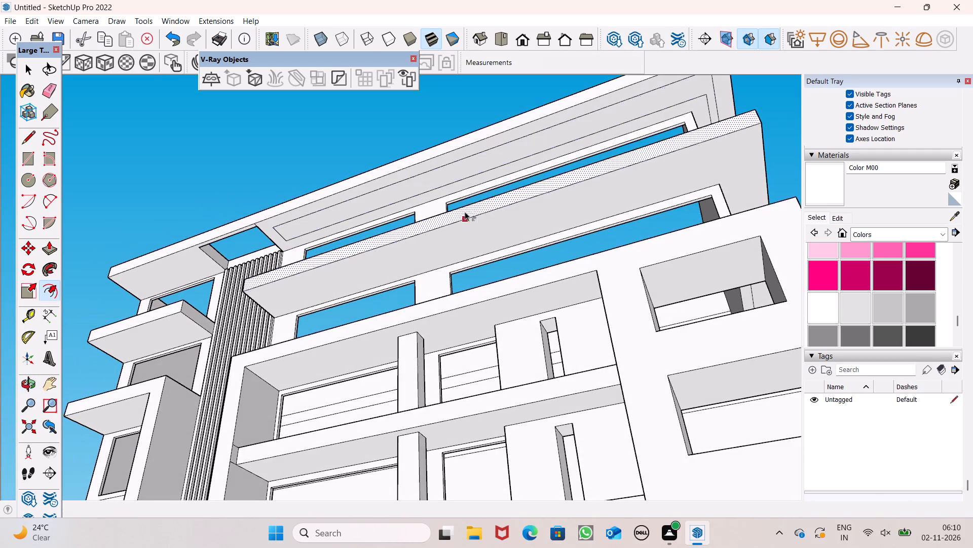
pyautogui.scroll(-6, 473, 185)
pyautogui.moveTo(522, 185); pyautogui.dragTo(537, 226, button='middle')
pyautogui.press('space')
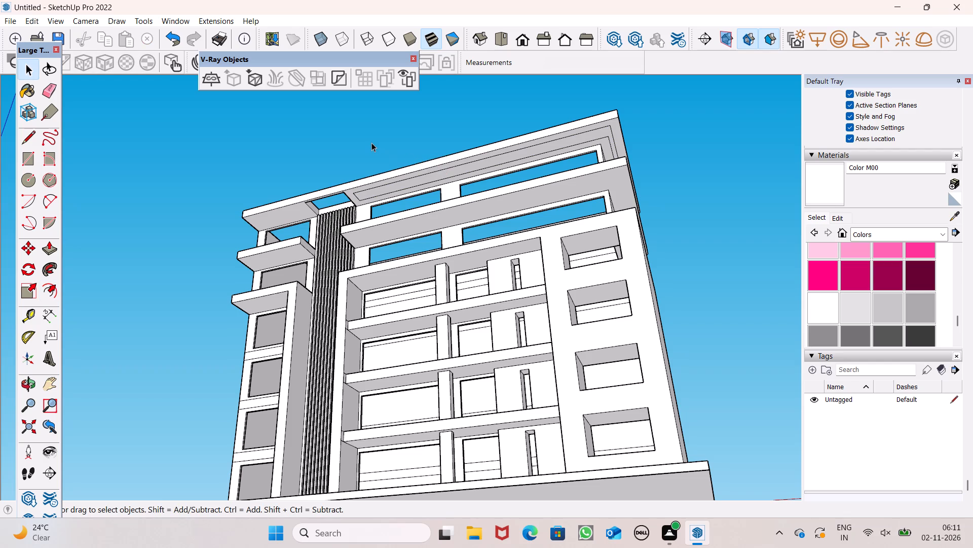
pyautogui.click(371, 143)
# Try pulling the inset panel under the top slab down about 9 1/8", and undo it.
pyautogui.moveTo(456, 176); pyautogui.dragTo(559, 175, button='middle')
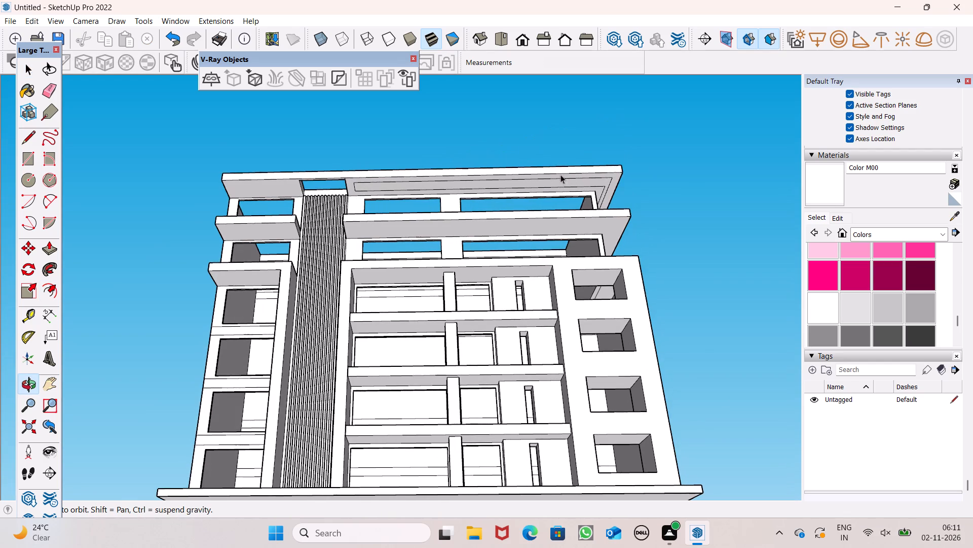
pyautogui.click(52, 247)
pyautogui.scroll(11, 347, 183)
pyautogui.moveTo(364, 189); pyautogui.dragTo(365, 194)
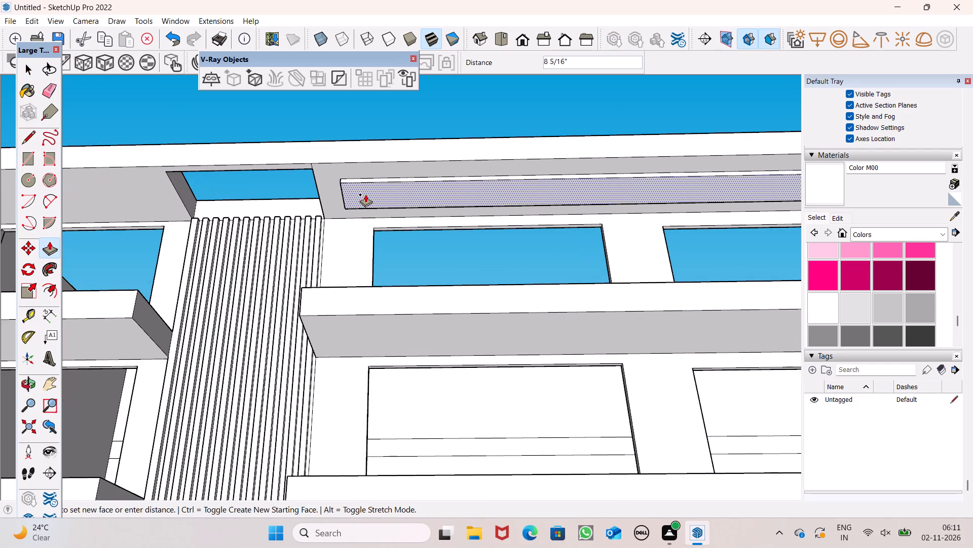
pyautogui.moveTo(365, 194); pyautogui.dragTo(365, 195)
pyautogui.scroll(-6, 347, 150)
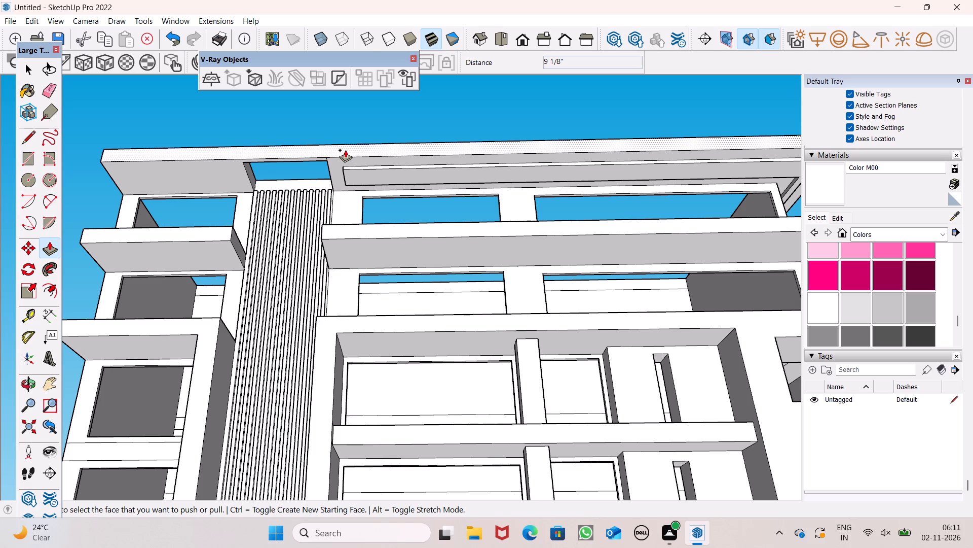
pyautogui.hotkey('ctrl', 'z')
# Pull the inset panel under the top projecting slab down 8".
pyautogui.scroll(6, 387, 165)
pyautogui.click(369, 181)
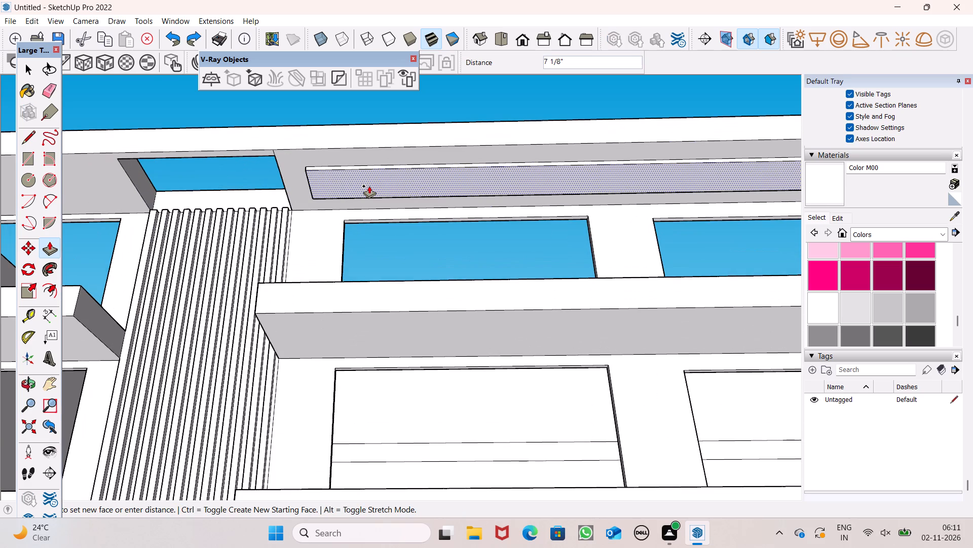
pyautogui.write('8"')
pyautogui.press('Return')
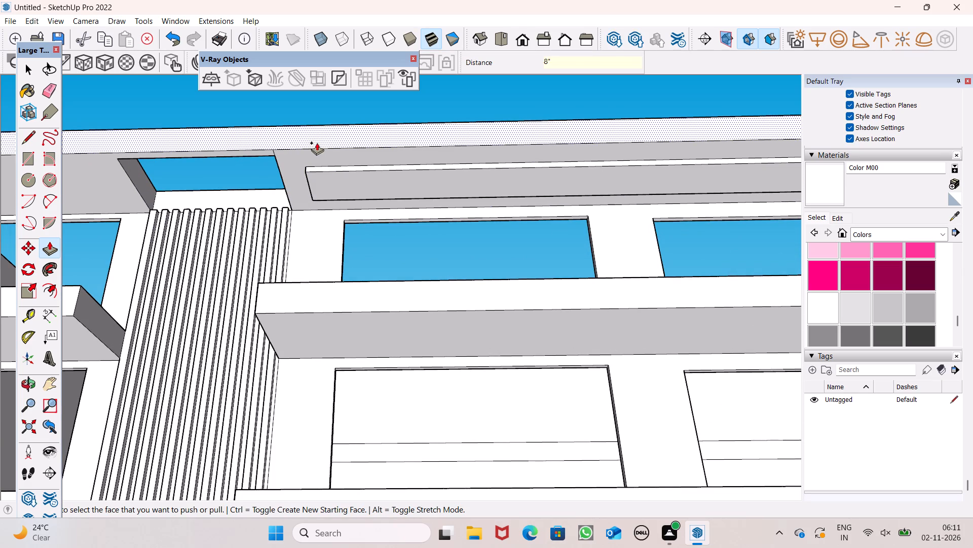
pyautogui.press('space')
pyautogui.scroll(-9, 317, 143)
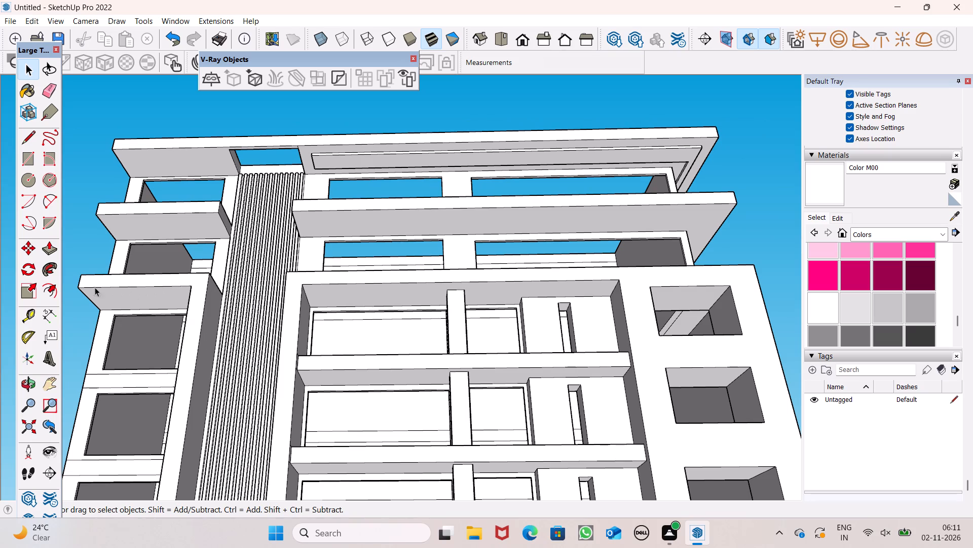
# Offset the outline of the lower projecting slab's underside inward, on the long part beside the vertical fins.
pyautogui.click(50, 296)
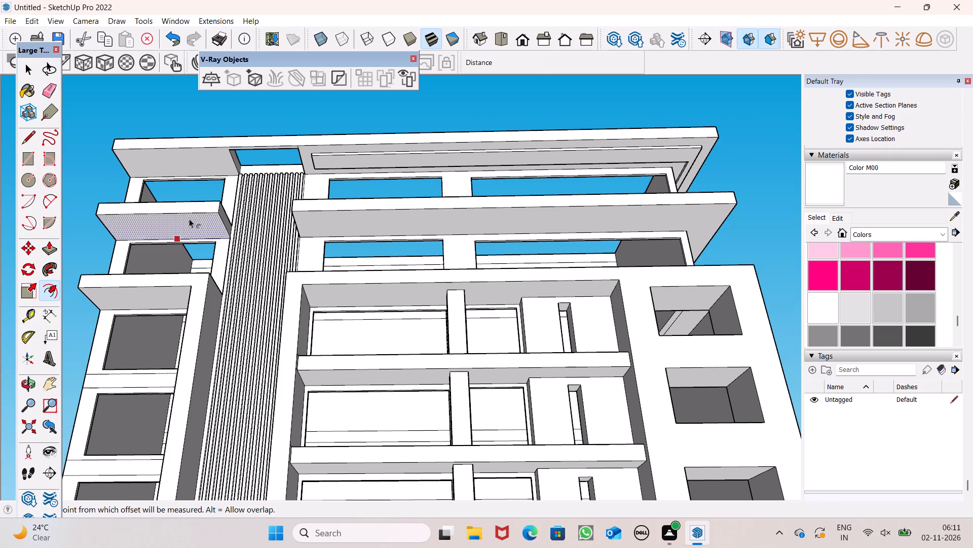
pyautogui.scroll(4, 352, 190)
pyautogui.click(357, 220)
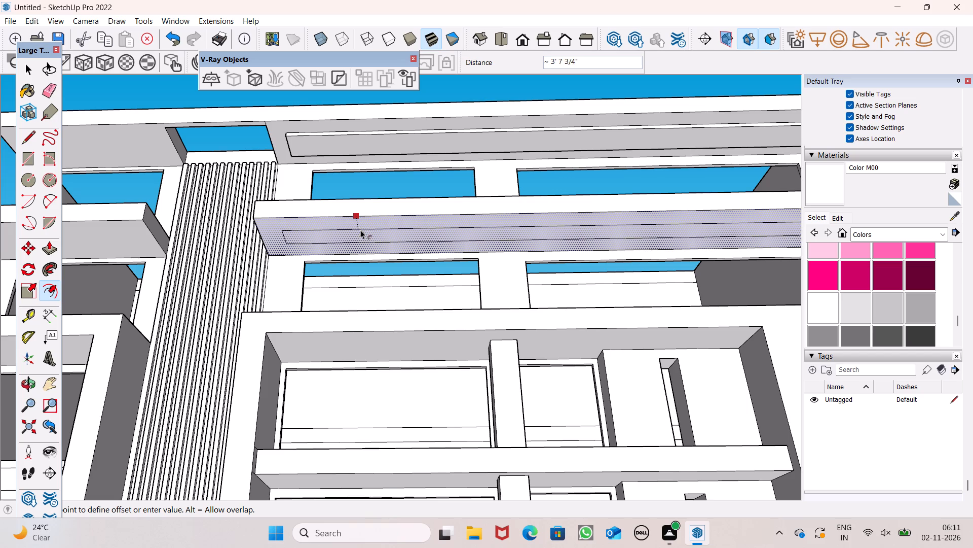
pyautogui.scroll(-8, 351, 149)
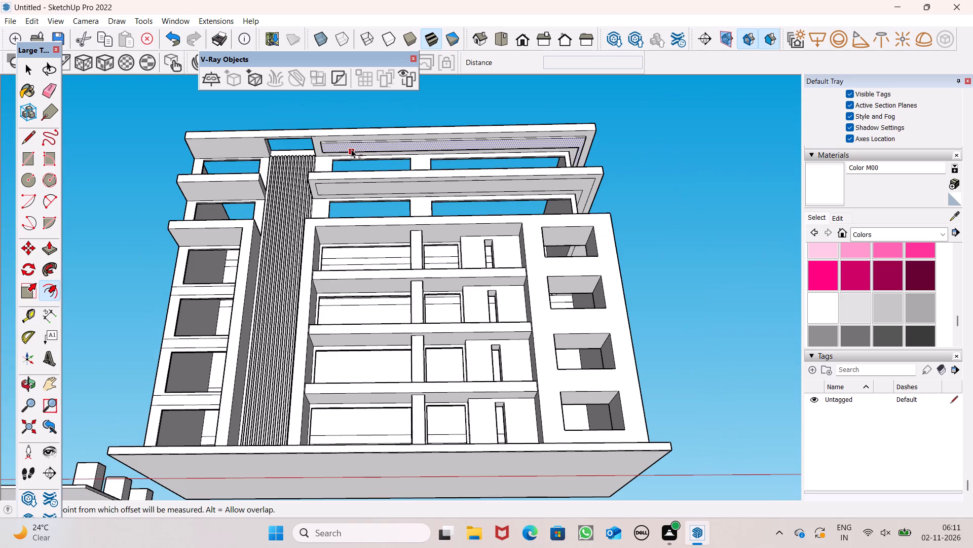
pyautogui.press('space')
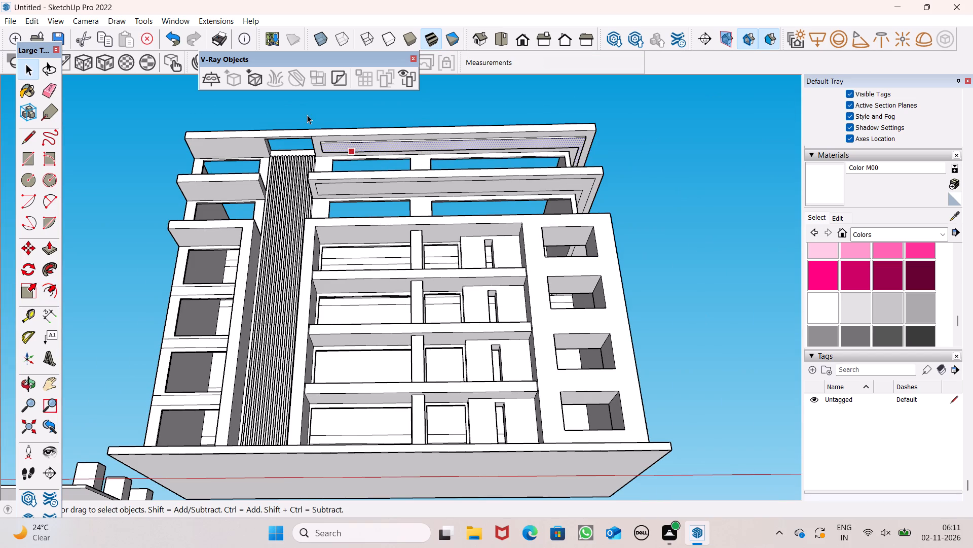
pyautogui.press('space')
pyautogui.click(309, 113)
# Pull the inset panel under the lower projecting slab down 8".
pyautogui.moveTo(354, 155); pyautogui.dragTo(380, 139, button='middle')
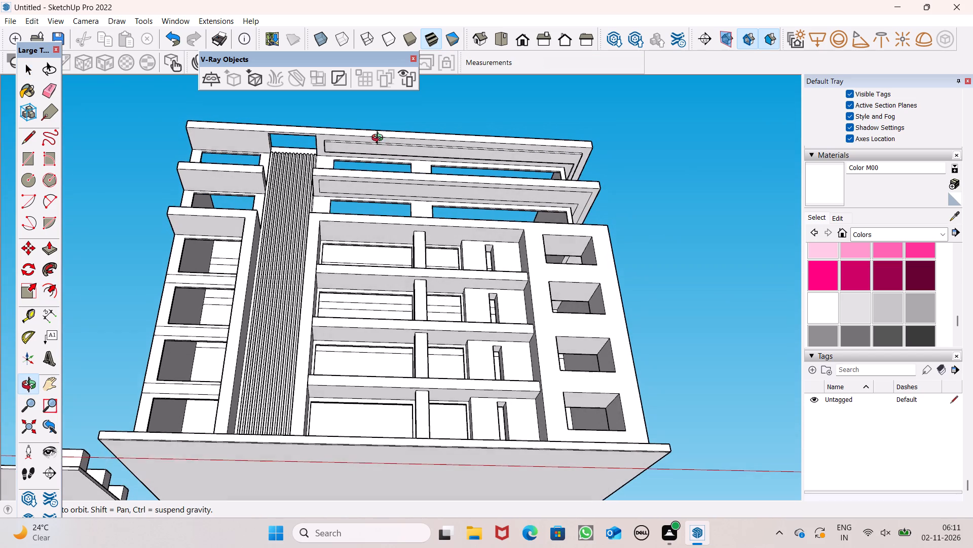
pyautogui.moveTo(380, 139); pyautogui.dragTo(379, 139, button='middle')
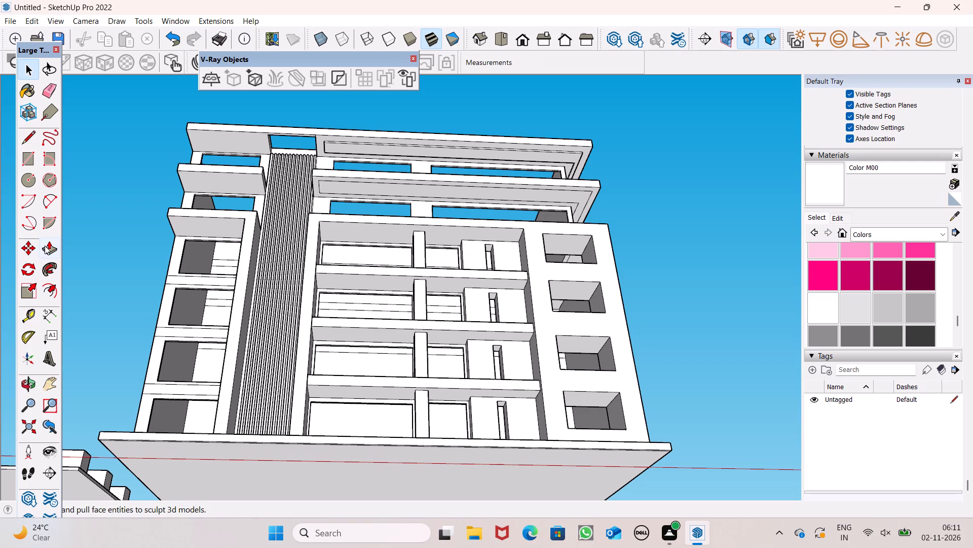
pyautogui.click(45, 246)
pyautogui.scroll(8, 256, 155)
pyautogui.scroll(-3, 266, 152)
pyautogui.moveTo(394, 193); pyautogui.dragTo(393, 215, button='middle')
pyautogui.scroll(6, 375, 241)
pyautogui.moveTo(373, 196); pyautogui.dragTo(374, 209)
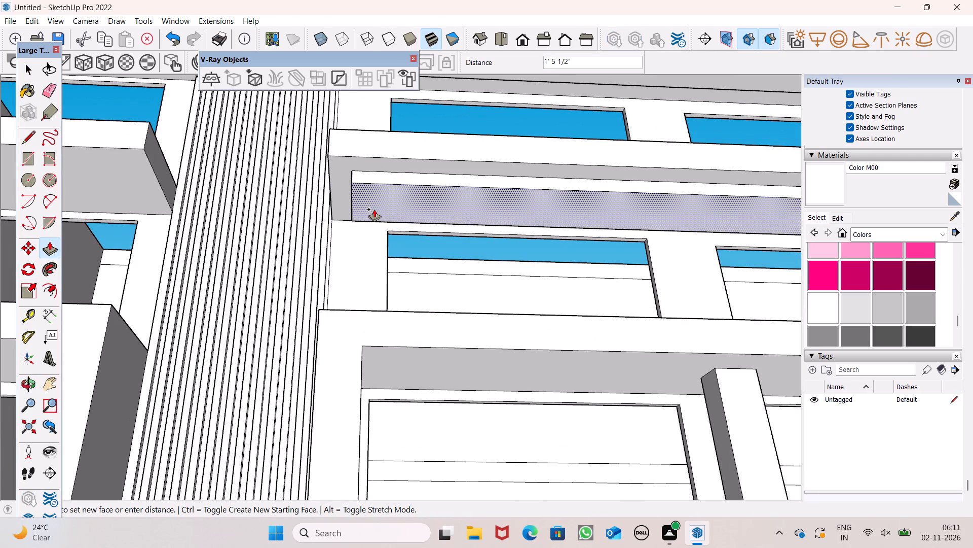
pyautogui.moveTo(374, 209); pyautogui.dragTo(376, 211)
pyautogui.press('8')
pyautogui.hotkey('shift', '"')
pyautogui.press('Return')
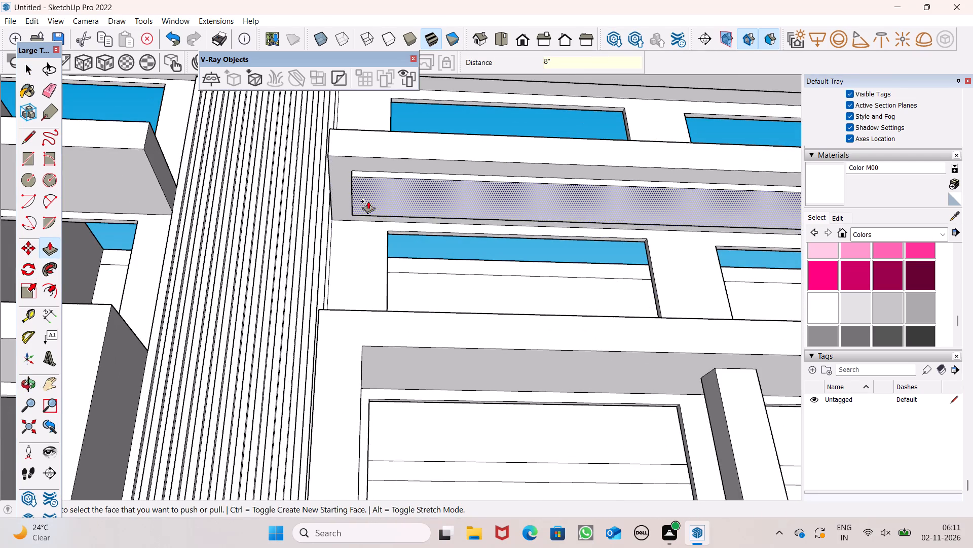
# Push the fin-side end of the lower slab's dropped panel inward about 8 11/16" to align with the top slab's panel.
pyautogui.scroll(-10, 330, 167)
pyautogui.moveTo(331, 194); pyautogui.dragTo(359, 219, button='middle')
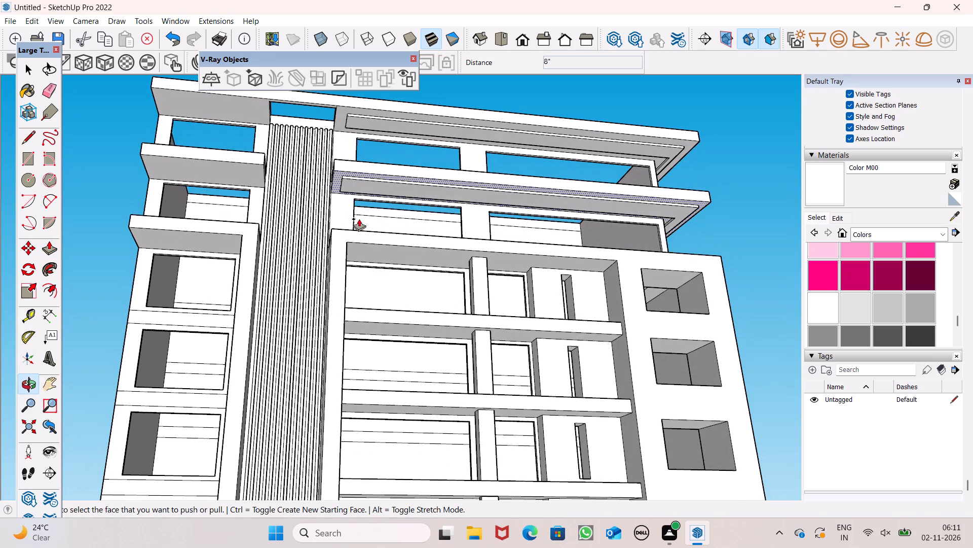
pyautogui.scroll(6, 344, 122)
pyautogui.moveTo(362, 155); pyautogui.dragTo(386, 198, button='middle')
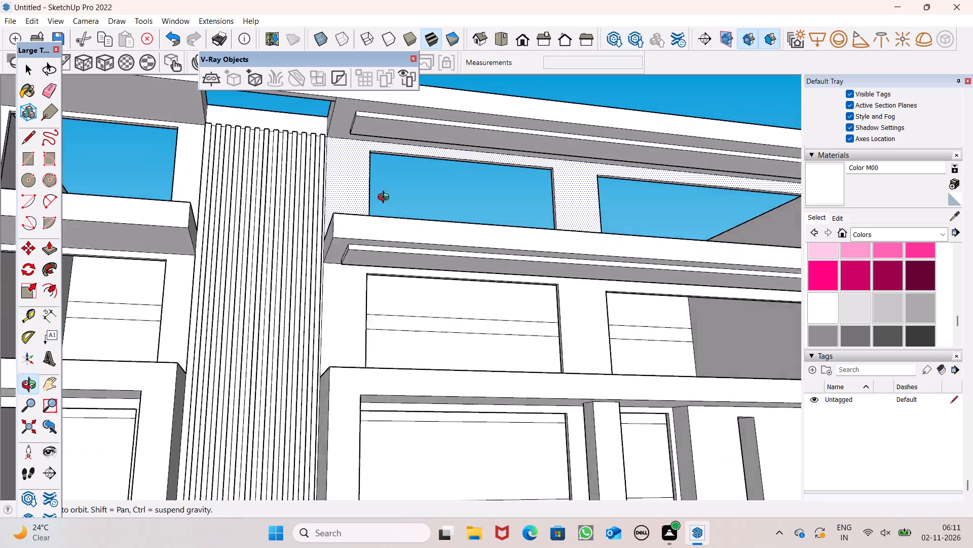
pyautogui.moveTo(386, 198); pyautogui.dragTo(458, 234, button='middle')
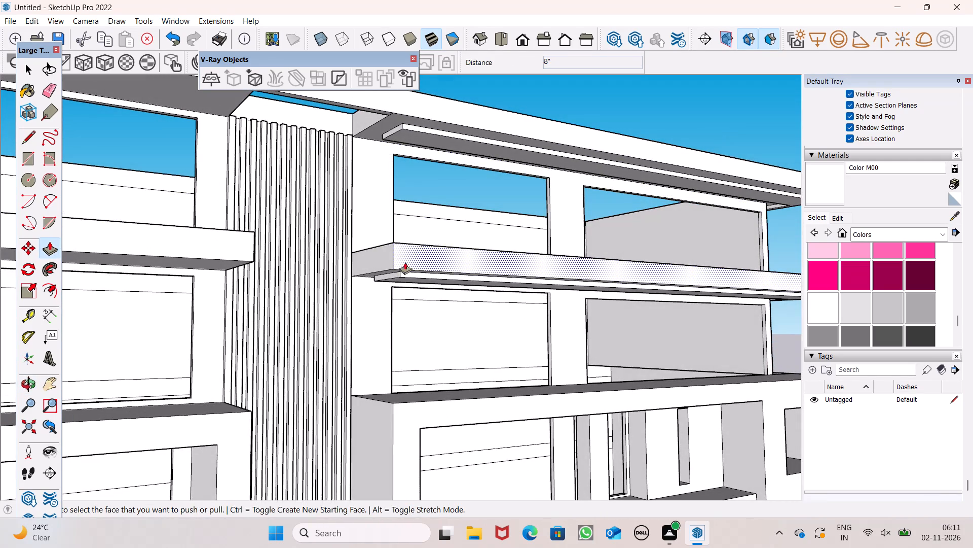
pyautogui.moveTo(395, 277); pyautogui.dragTo(394, 132)
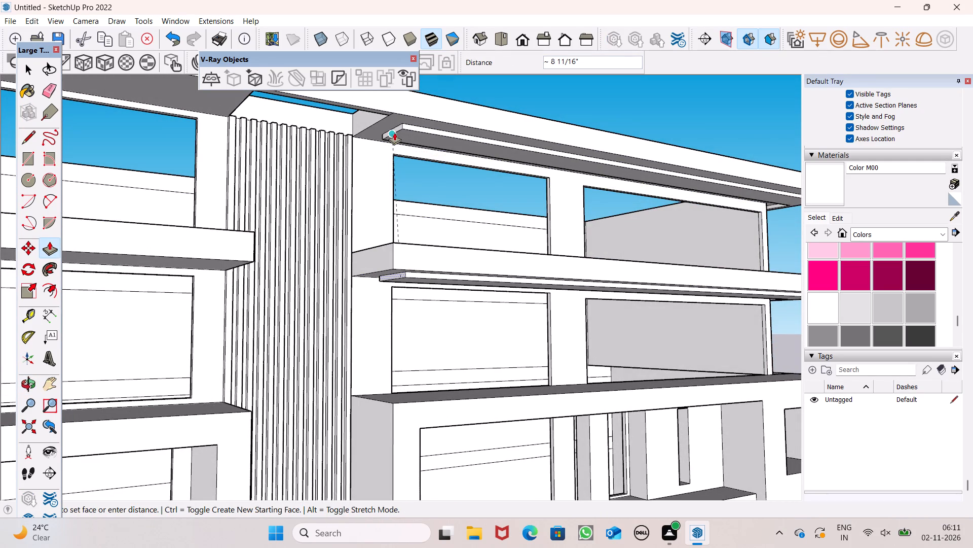
pyautogui.moveTo(394, 132); pyautogui.dragTo(394, 131)
# Offset the outline of the ceiling face inside the top opening of the large front frame inward.
pyautogui.scroll(-5, 345, 134)
pyautogui.moveTo(422, 228); pyautogui.dragTo(234, 143, button='middle')
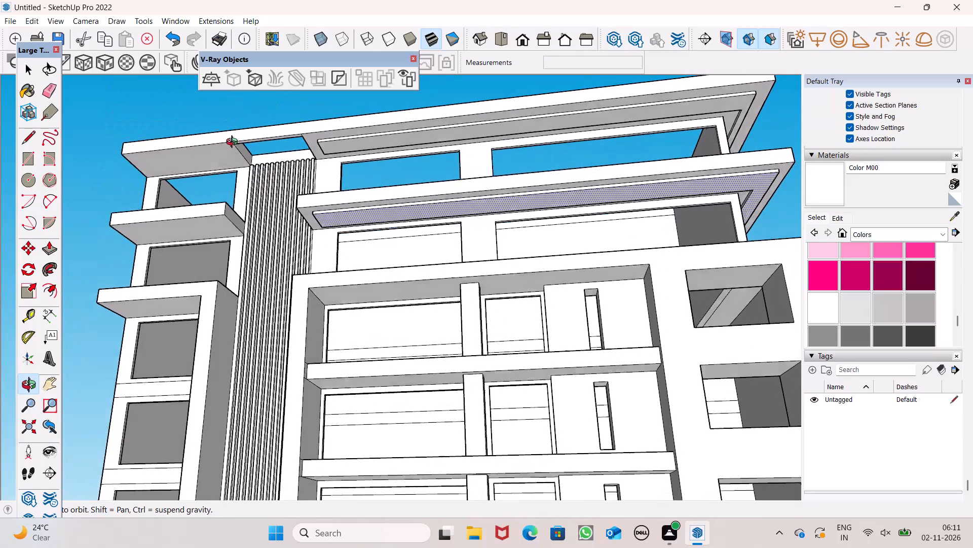
pyautogui.moveTo(234, 143); pyautogui.dragTo(236, 141, button='middle')
pyautogui.scroll(-4, 269, 153)
pyautogui.scroll(-2, 323, 252)
pyautogui.moveTo(349, 277); pyautogui.dragTo(361, 214, button='middle')
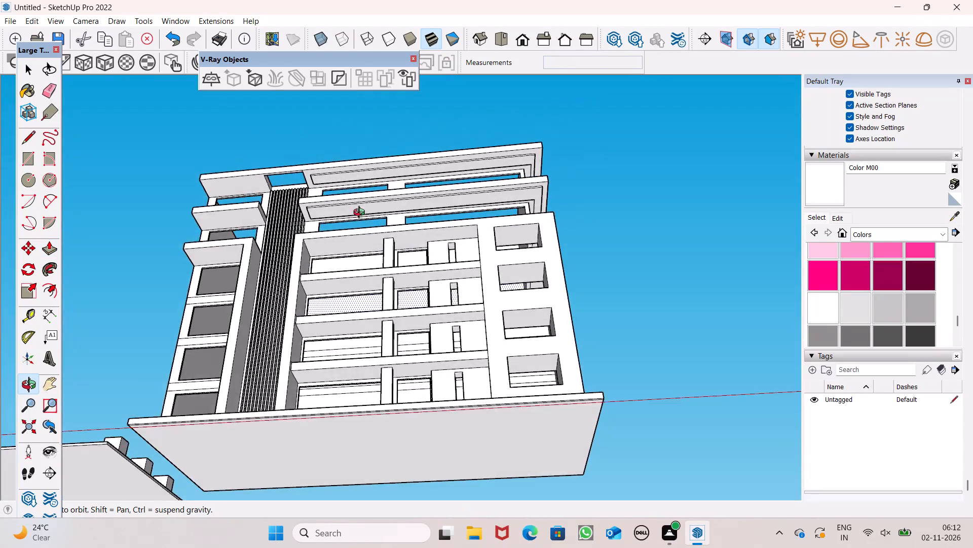
pyautogui.moveTo(361, 214); pyautogui.dragTo(393, 154, button='middle')
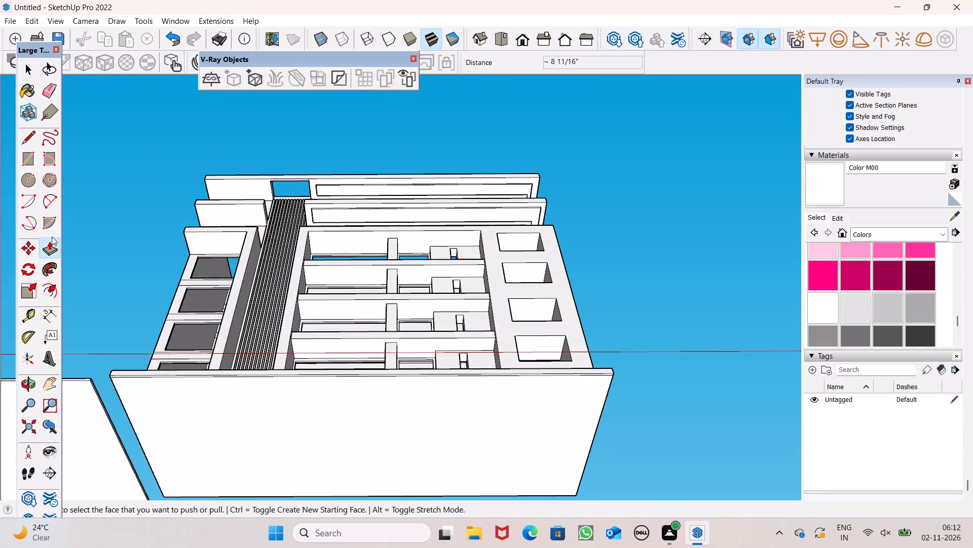
pyautogui.click(53, 298)
pyautogui.scroll(2, 290, 235)
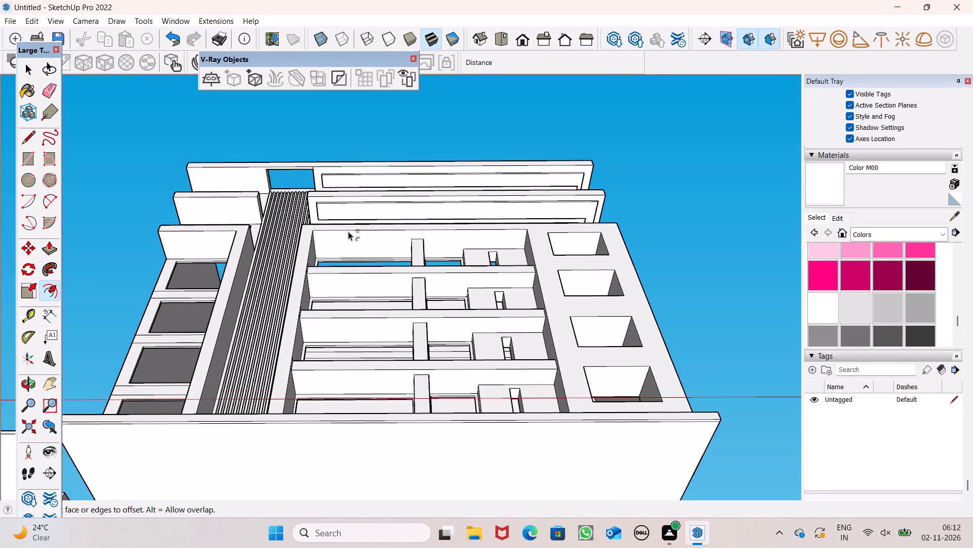
pyautogui.scroll(6, 348, 231)
pyautogui.moveTo(348, 233); pyautogui.dragTo(349, 236)
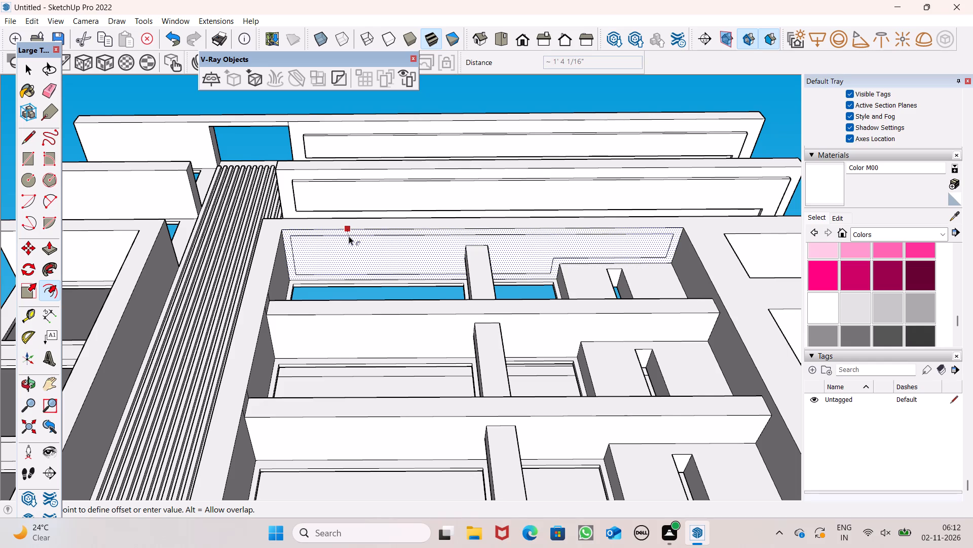
pyautogui.moveTo(349, 236); pyautogui.dragTo(348, 232)
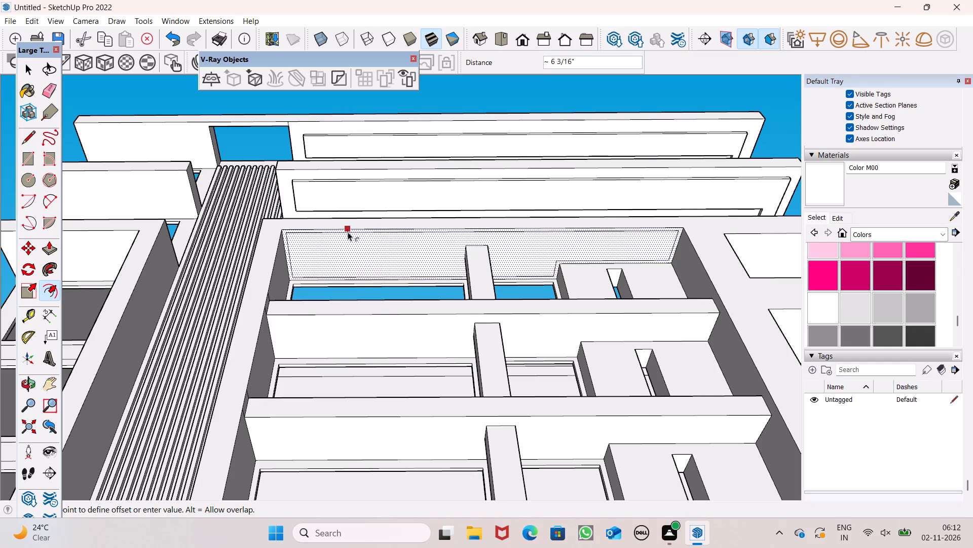
pyautogui.moveTo(348, 232); pyautogui.dragTo(350, 236)
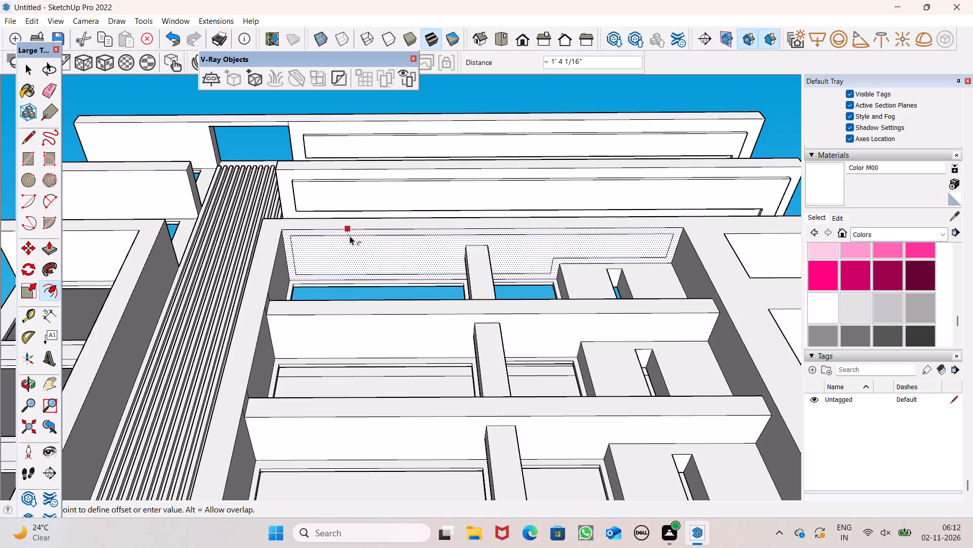
pyautogui.moveTo(350, 236); pyautogui.dragTo(350, 237)
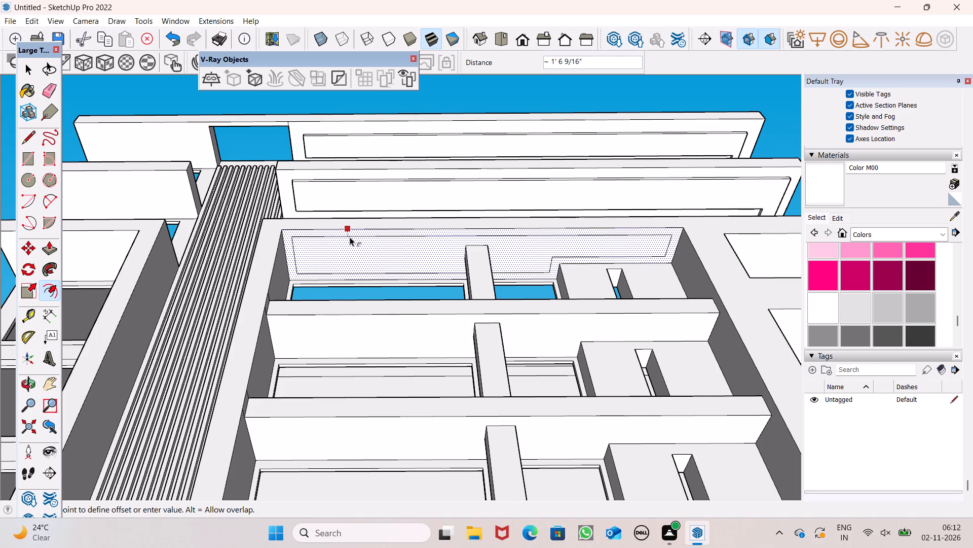
pyautogui.moveTo(350, 237); pyautogui.dragTo(350, 238)
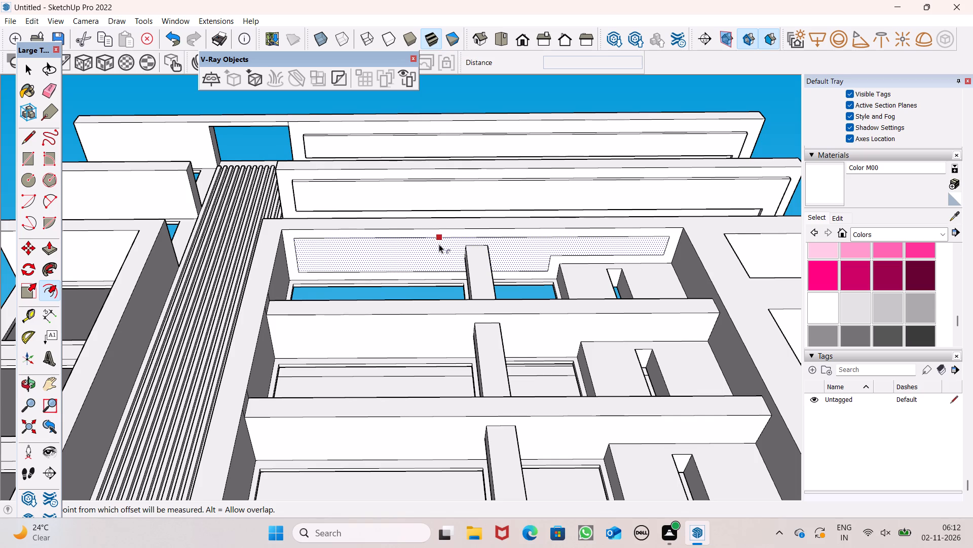
# Offset the outline of the ceiling face inside the second opening from the top of the large front frame inward.
pyautogui.scroll(-5, 439, 244)
pyautogui.scroll(6, 392, 299)
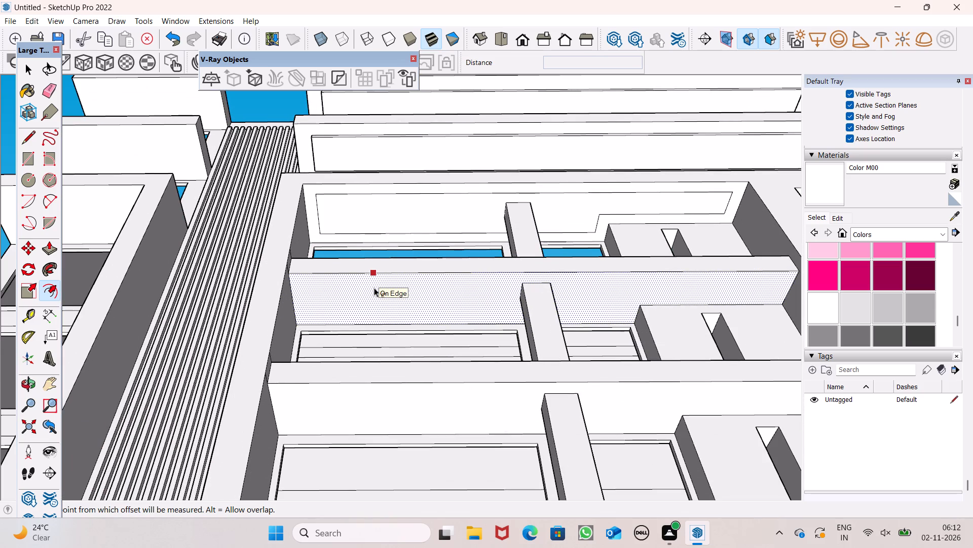
pyautogui.scroll(-2, 376, 290)
pyautogui.scroll(3, 372, 273)
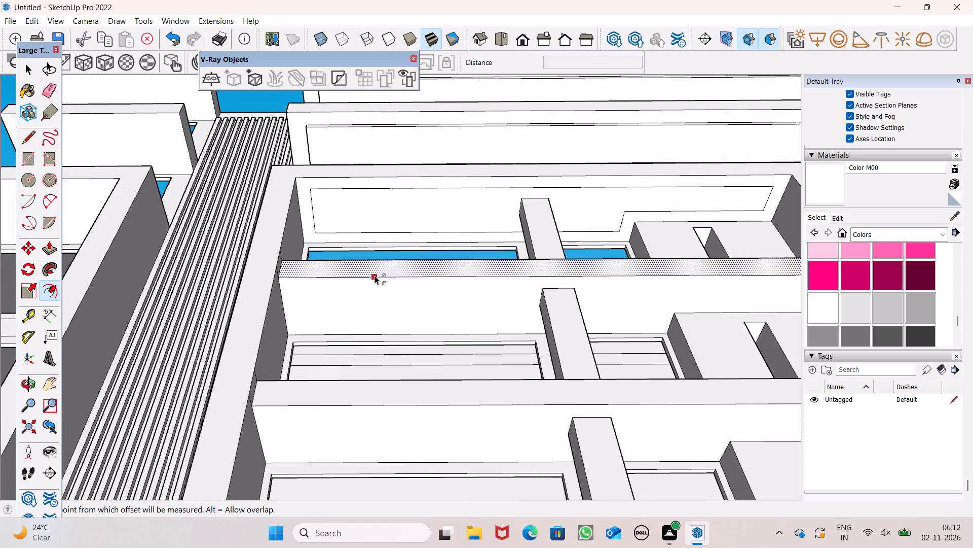
pyautogui.moveTo(376, 281); pyautogui.dragTo(408, 190)
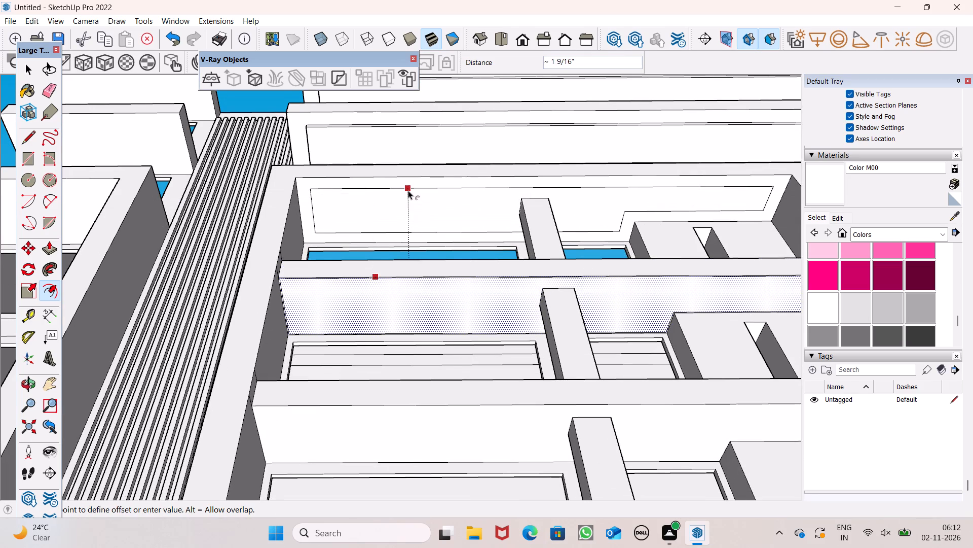
pyautogui.moveTo(408, 190); pyautogui.dragTo(401, 276)
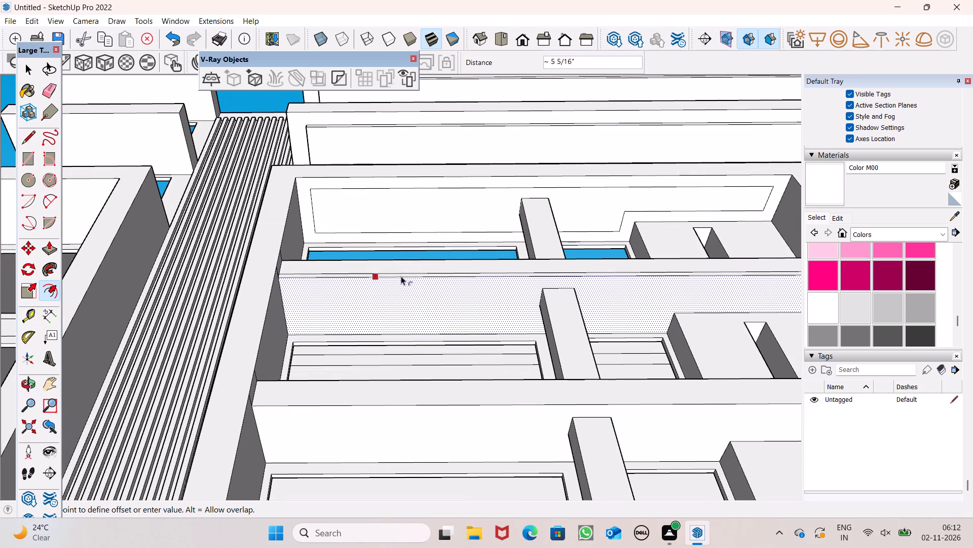
pyautogui.moveTo(401, 276); pyautogui.dragTo(399, 285)
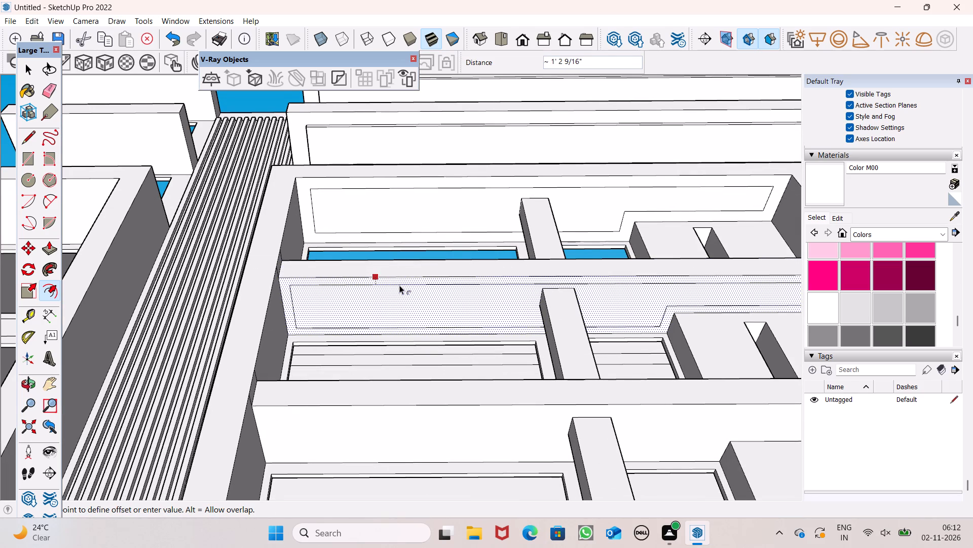
pyautogui.moveTo(399, 285); pyautogui.dragTo(398, 287)
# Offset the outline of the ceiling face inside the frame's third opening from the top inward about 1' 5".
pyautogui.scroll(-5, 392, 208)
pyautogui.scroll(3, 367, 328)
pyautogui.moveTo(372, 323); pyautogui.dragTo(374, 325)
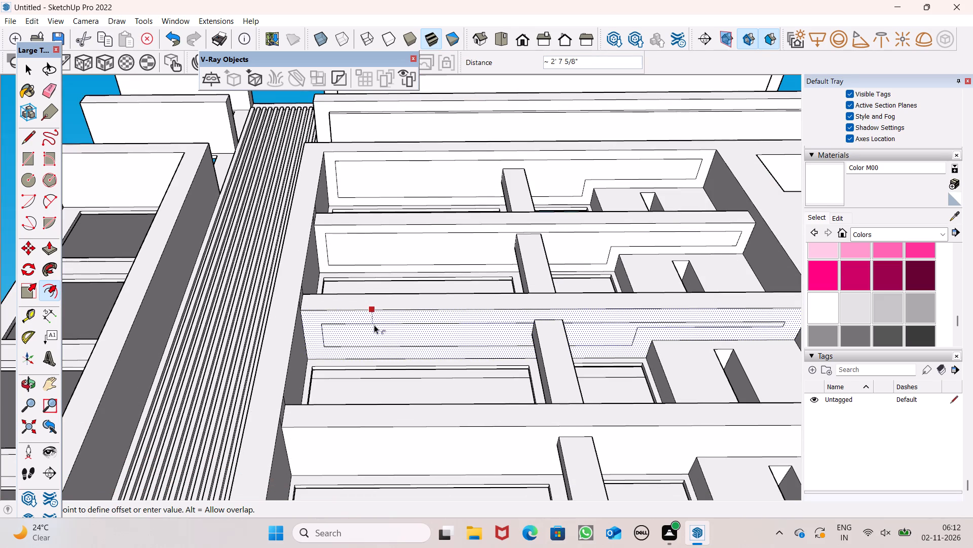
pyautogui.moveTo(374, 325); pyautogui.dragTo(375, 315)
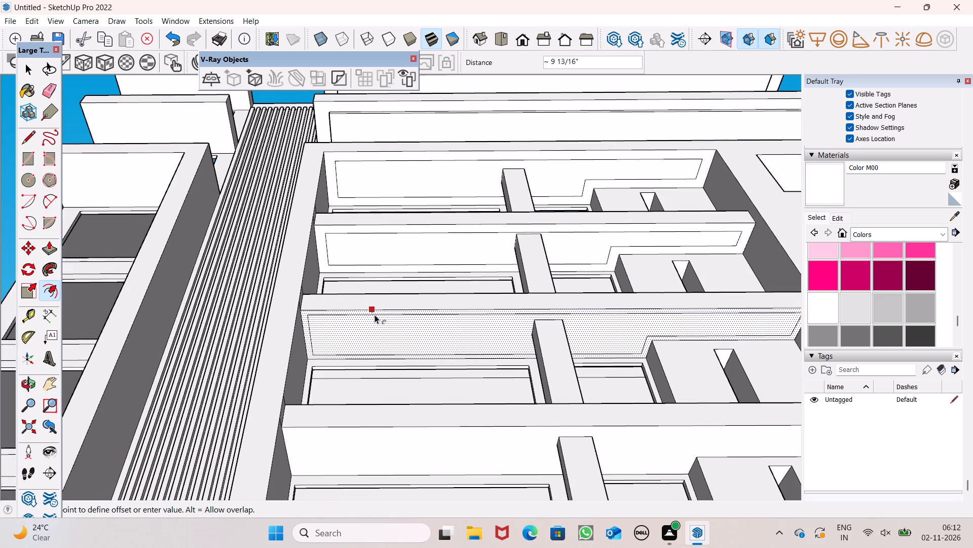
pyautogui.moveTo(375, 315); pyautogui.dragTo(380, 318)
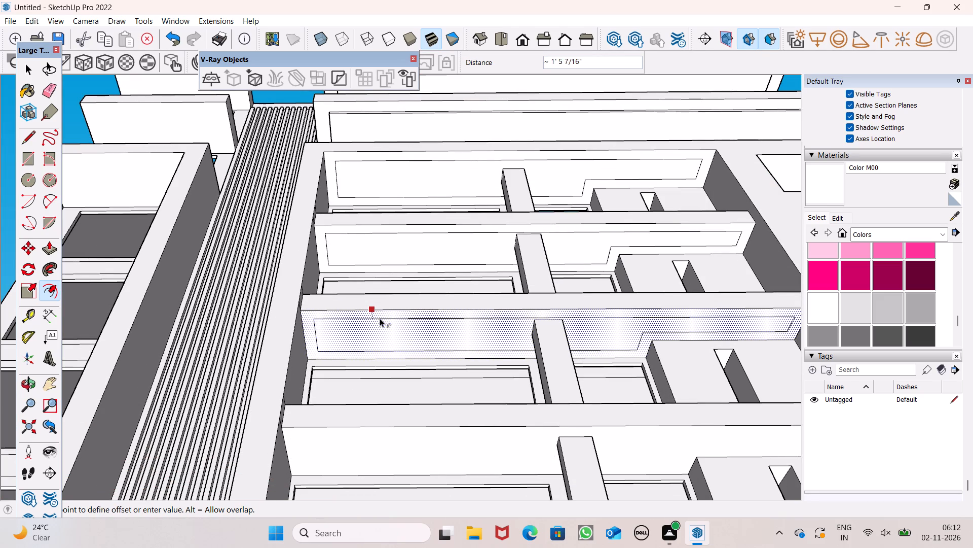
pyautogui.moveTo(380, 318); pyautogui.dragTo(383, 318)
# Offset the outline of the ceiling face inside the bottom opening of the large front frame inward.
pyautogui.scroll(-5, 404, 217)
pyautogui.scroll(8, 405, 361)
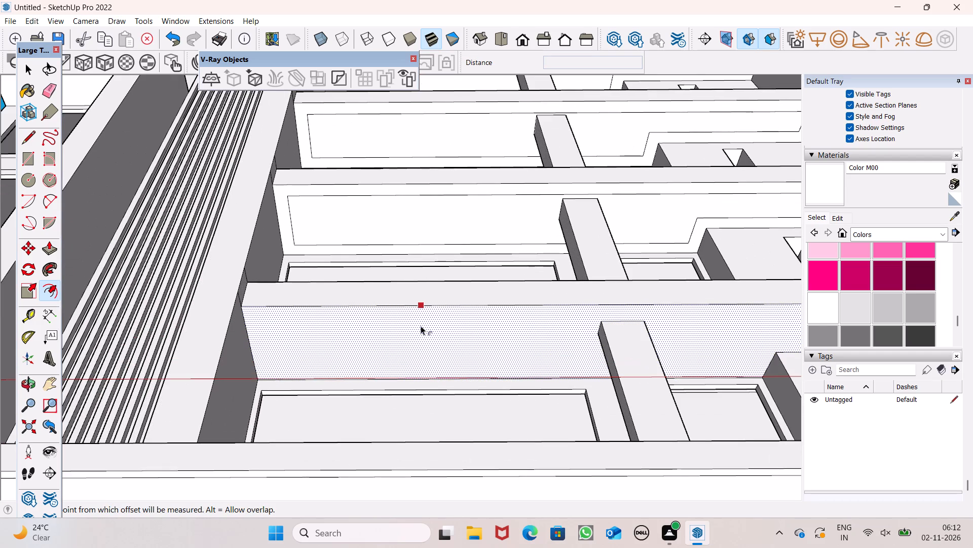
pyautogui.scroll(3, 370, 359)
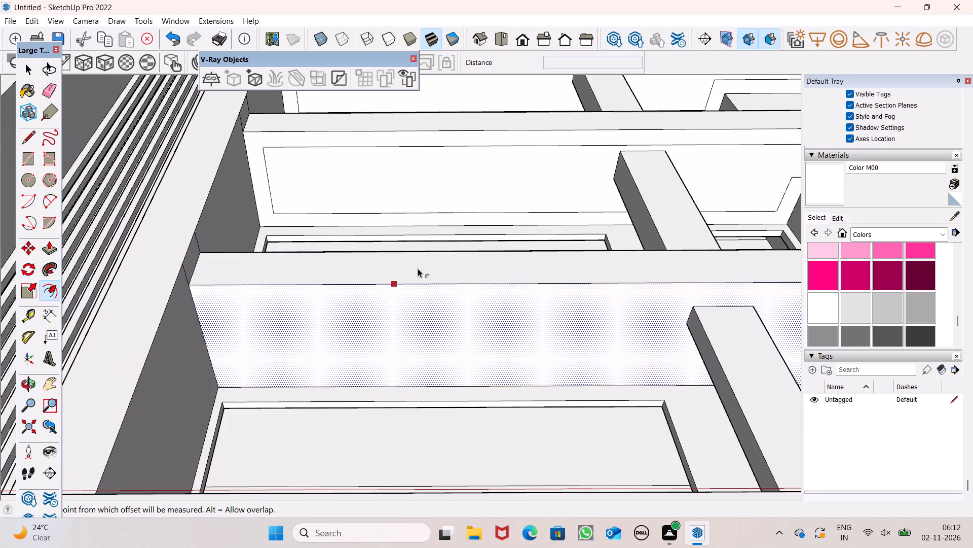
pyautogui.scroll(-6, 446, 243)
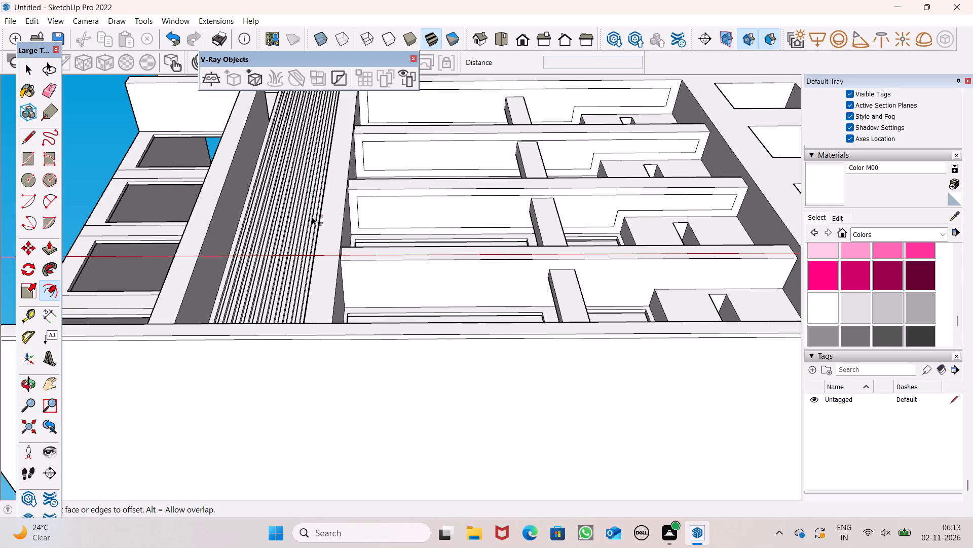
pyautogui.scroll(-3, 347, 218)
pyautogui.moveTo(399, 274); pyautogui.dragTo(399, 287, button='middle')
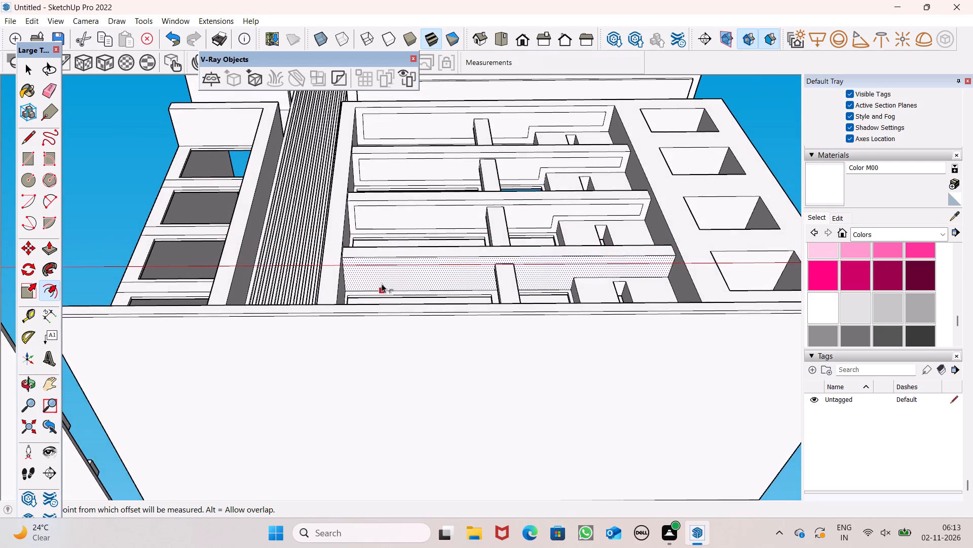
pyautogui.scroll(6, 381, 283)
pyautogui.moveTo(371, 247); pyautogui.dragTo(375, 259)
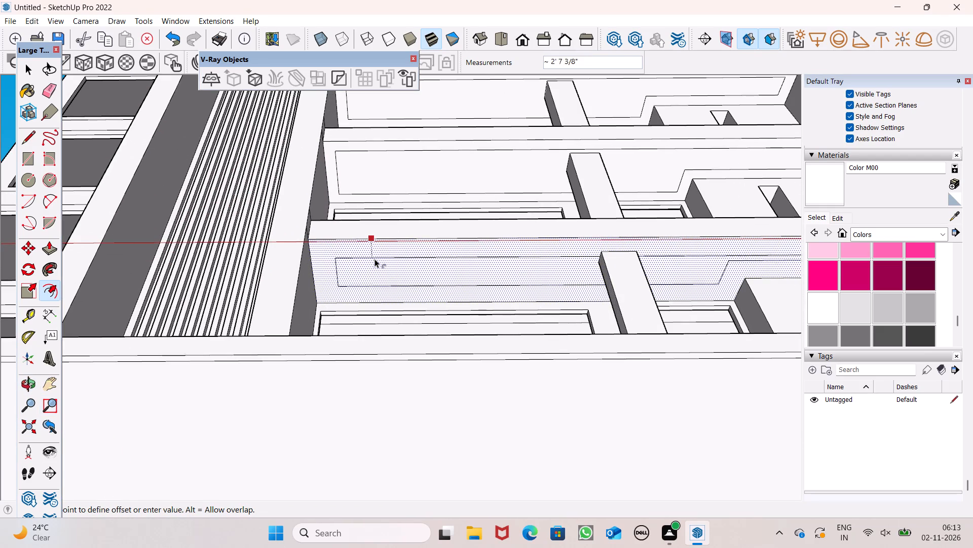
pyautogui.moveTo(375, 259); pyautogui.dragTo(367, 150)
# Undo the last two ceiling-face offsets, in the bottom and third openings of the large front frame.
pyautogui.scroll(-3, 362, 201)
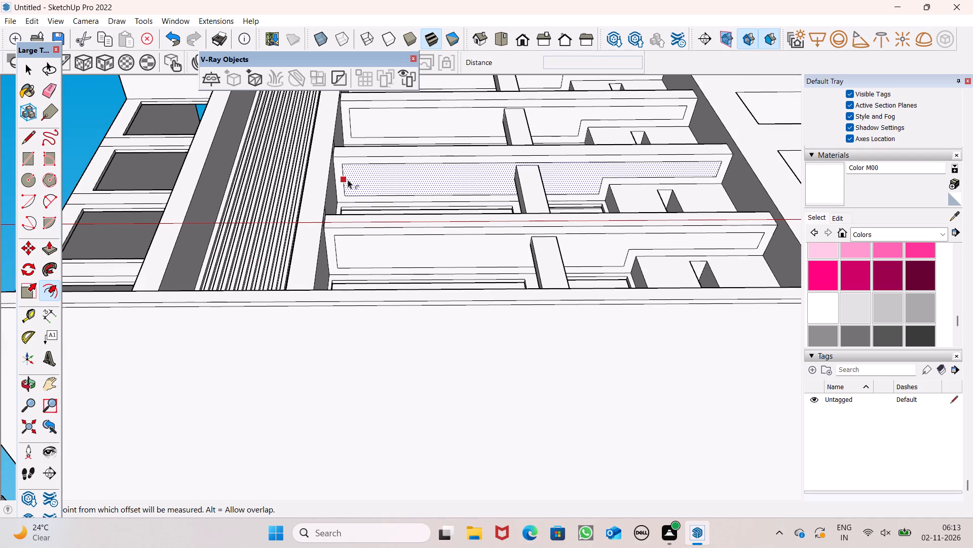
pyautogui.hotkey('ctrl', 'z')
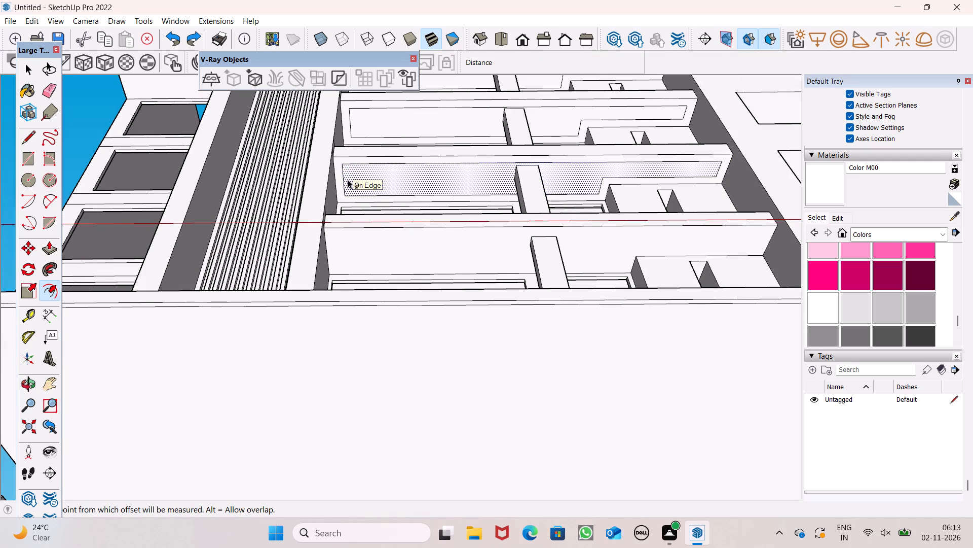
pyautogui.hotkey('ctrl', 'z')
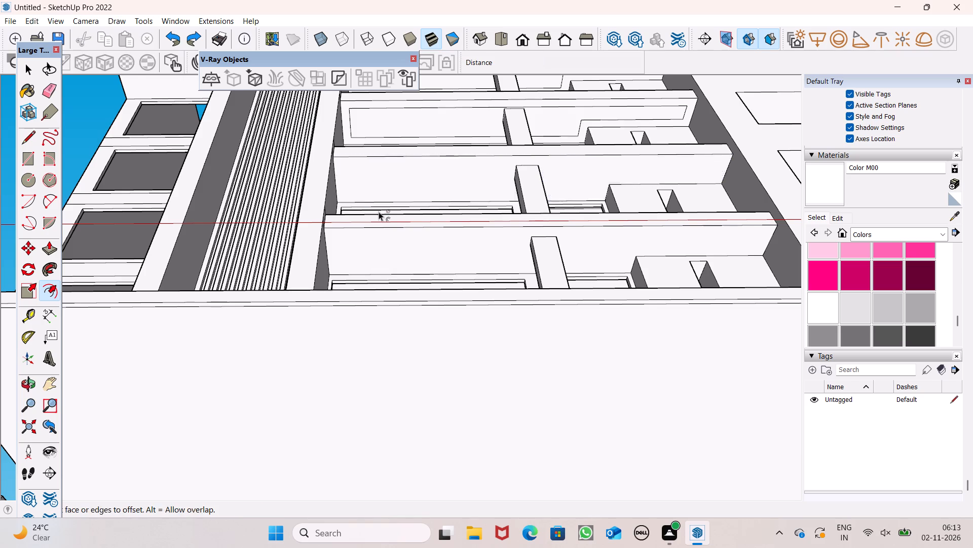
# Offset the ceiling face outline inside the frame's third opening from the top inward again, using the panel above as reference.
pyautogui.scroll(-4, 379, 211)
pyautogui.scroll(3, 368, 159)
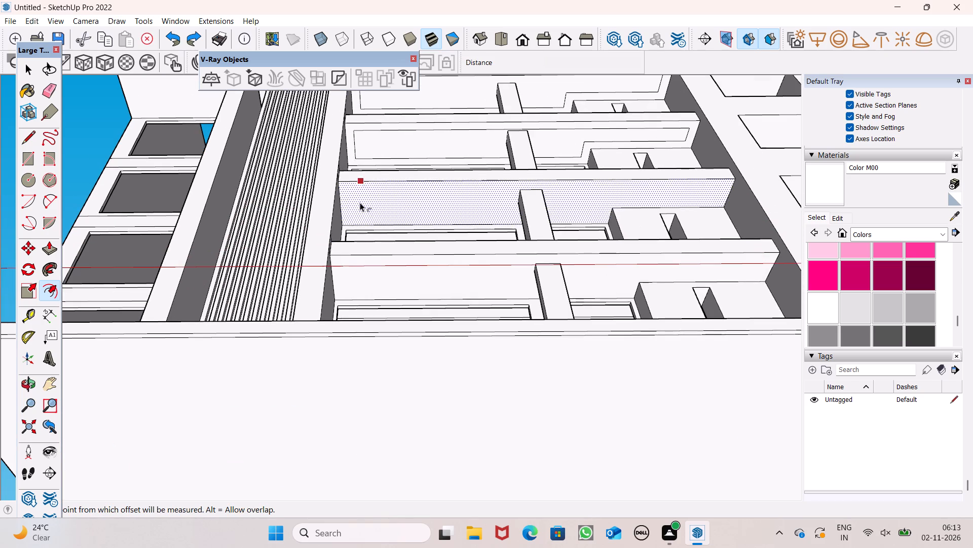
pyautogui.scroll(-4, 453, 275)
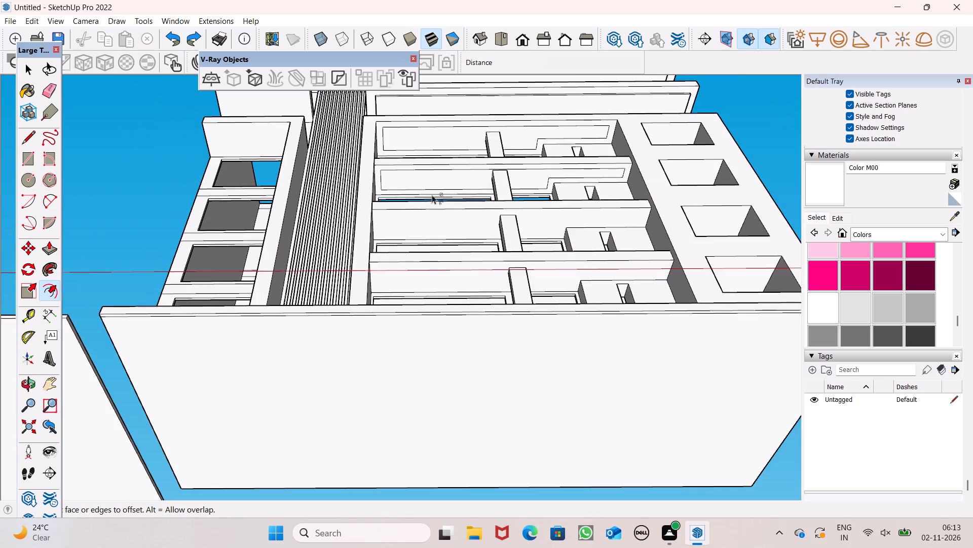
pyautogui.scroll(5, 425, 179)
pyautogui.scroll(-4, 410, 224)
pyautogui.scroll(3, 364, 166)
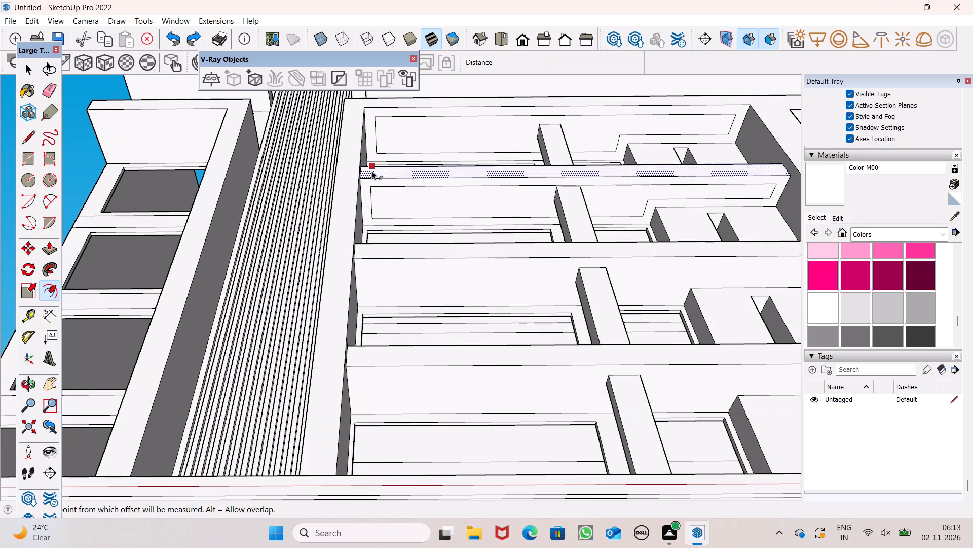
pyautogui.scroll(1, 371, 172)
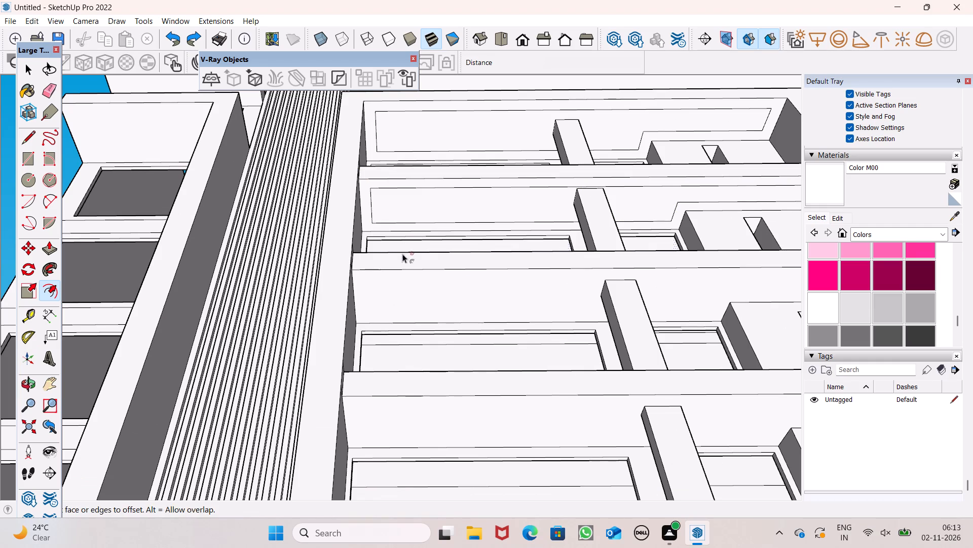
pyautogui.moveTo(403, 272); pyautogui.dragTo(417, 202)
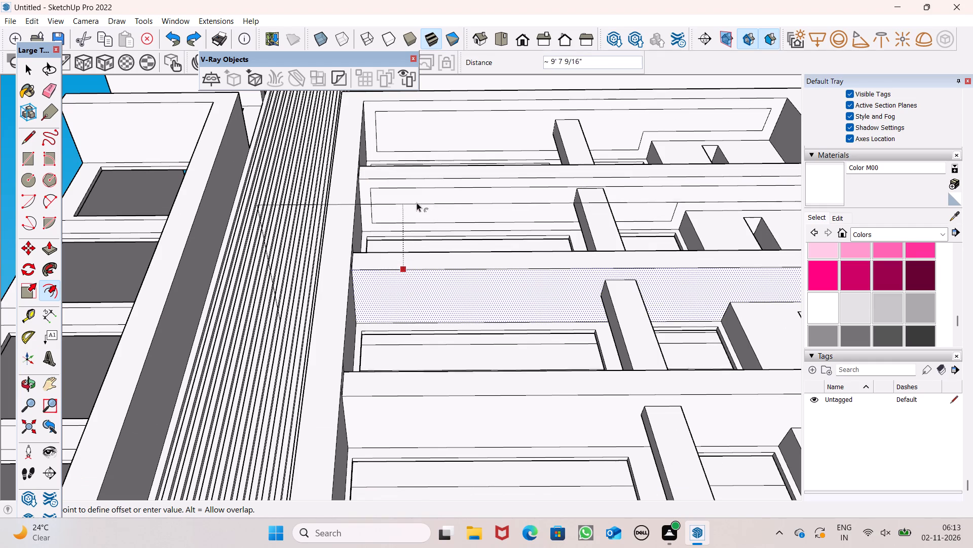
pyautogui.moveTo(417, 202); pyautogui.dragTo(426, 186)
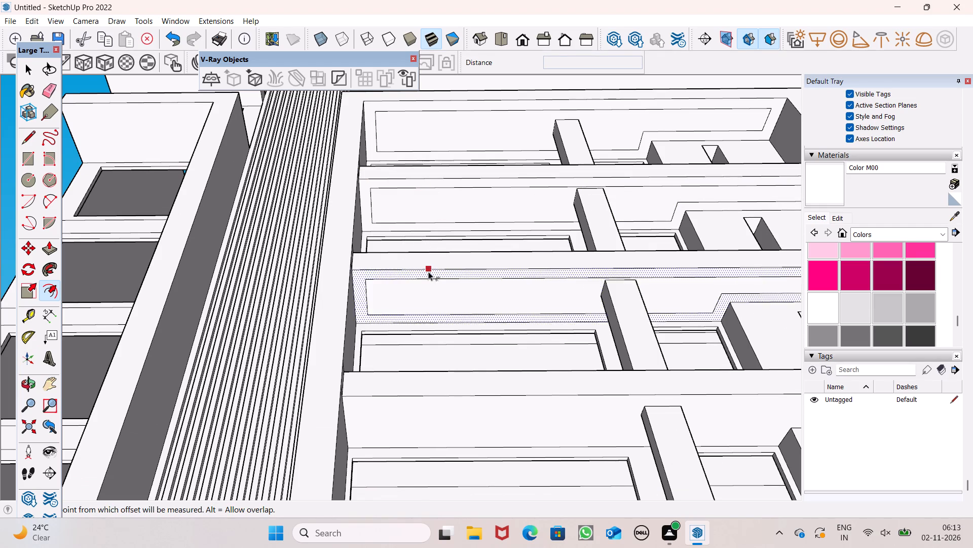
# Offset the outline of the ceiling face inside the frame's bottom opening inward, using the panel above as reference.
pyautogui.scroll(-2, 428, 271)
pyautogui.scroll(-2, 366, 255)
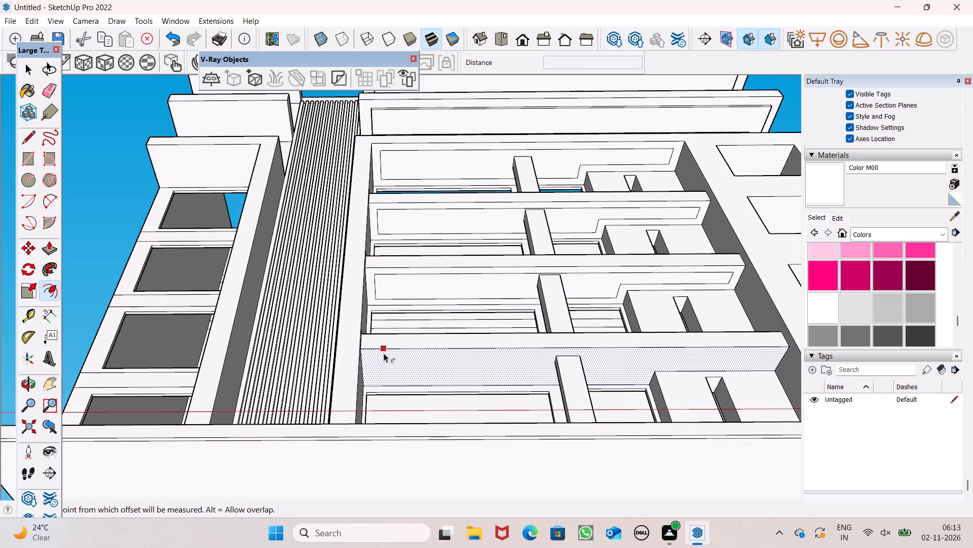
pyautogui.moveTo(386, 354); pyautogui.dragTo(406, 276)
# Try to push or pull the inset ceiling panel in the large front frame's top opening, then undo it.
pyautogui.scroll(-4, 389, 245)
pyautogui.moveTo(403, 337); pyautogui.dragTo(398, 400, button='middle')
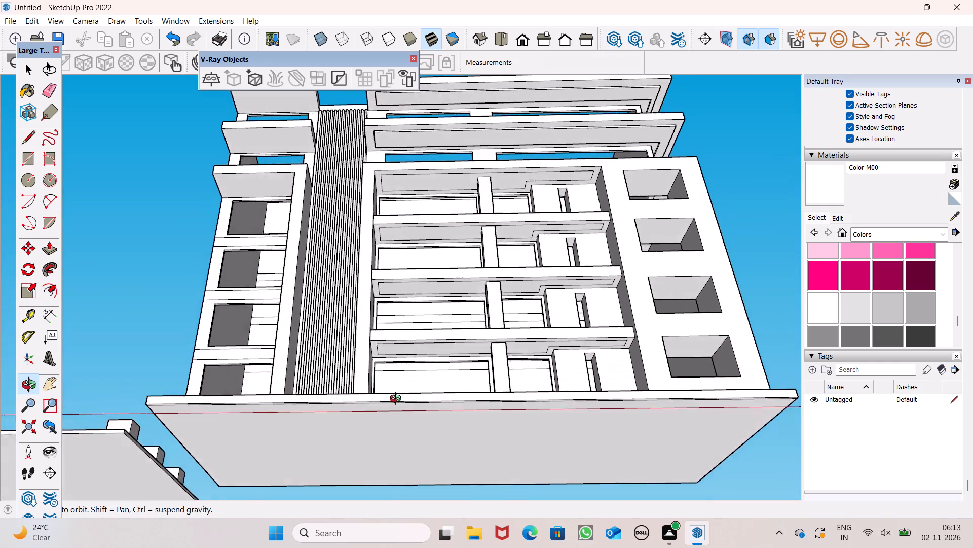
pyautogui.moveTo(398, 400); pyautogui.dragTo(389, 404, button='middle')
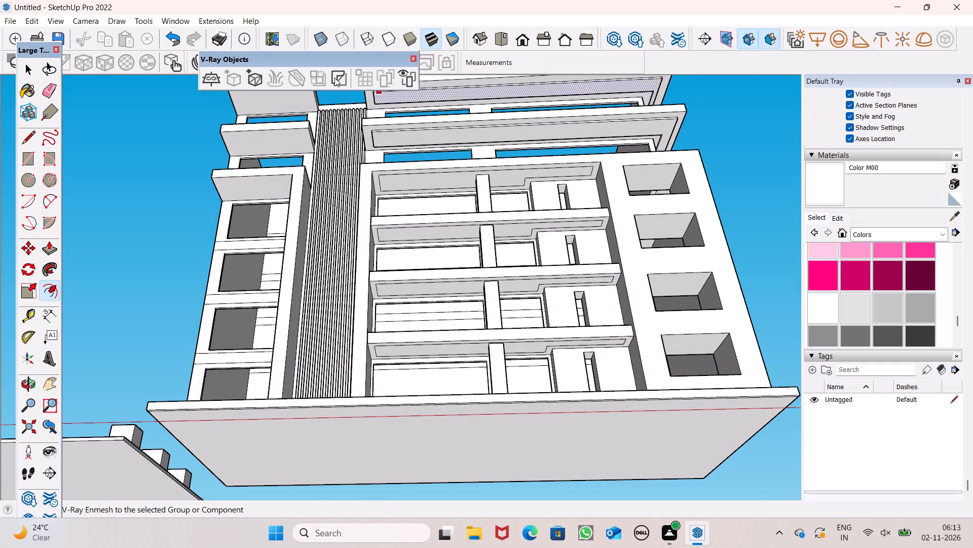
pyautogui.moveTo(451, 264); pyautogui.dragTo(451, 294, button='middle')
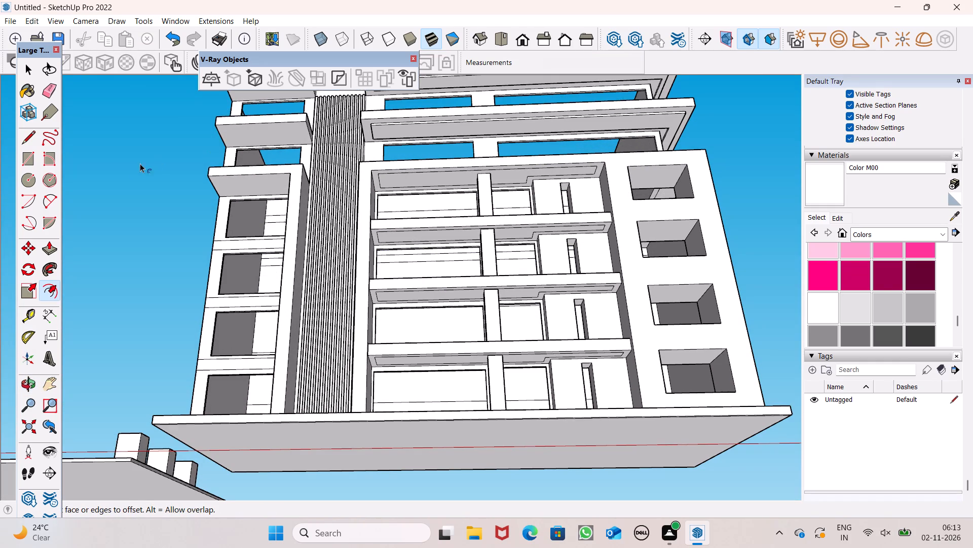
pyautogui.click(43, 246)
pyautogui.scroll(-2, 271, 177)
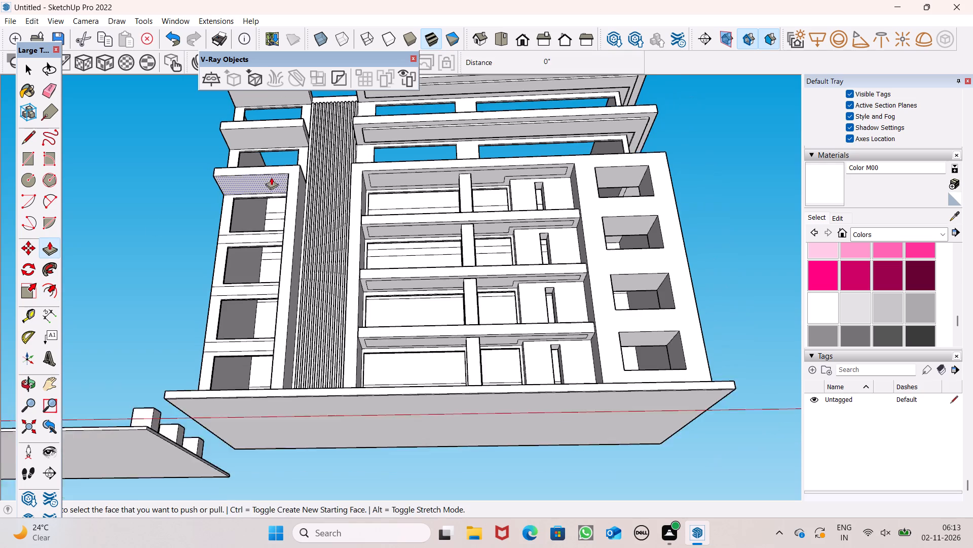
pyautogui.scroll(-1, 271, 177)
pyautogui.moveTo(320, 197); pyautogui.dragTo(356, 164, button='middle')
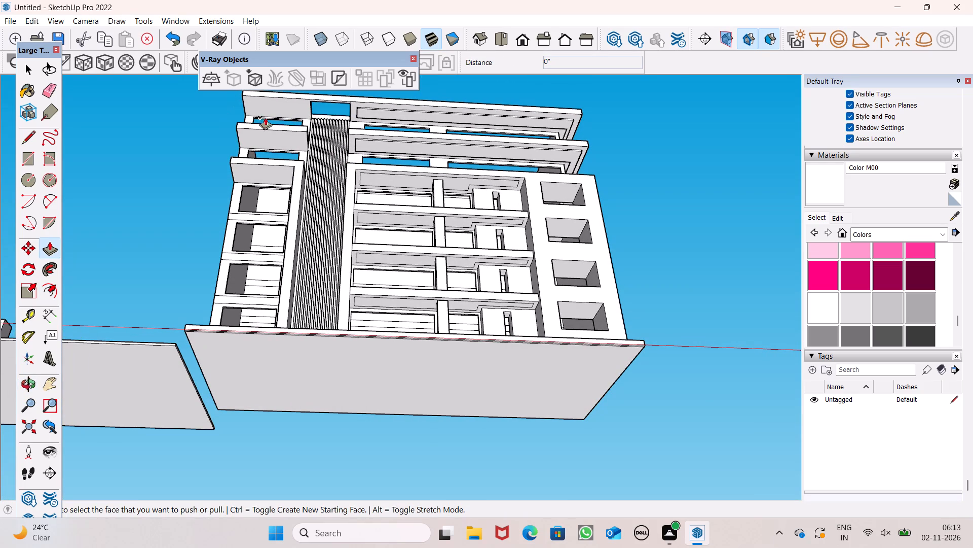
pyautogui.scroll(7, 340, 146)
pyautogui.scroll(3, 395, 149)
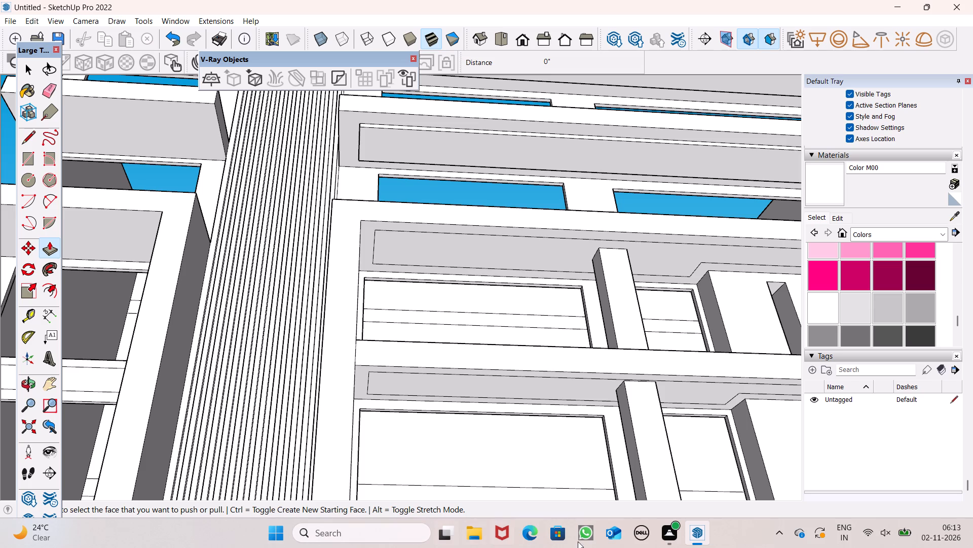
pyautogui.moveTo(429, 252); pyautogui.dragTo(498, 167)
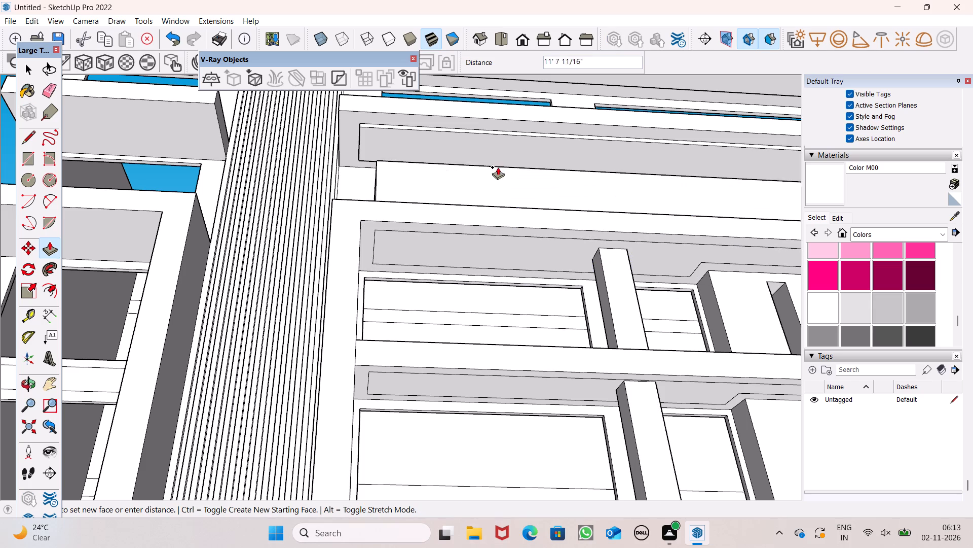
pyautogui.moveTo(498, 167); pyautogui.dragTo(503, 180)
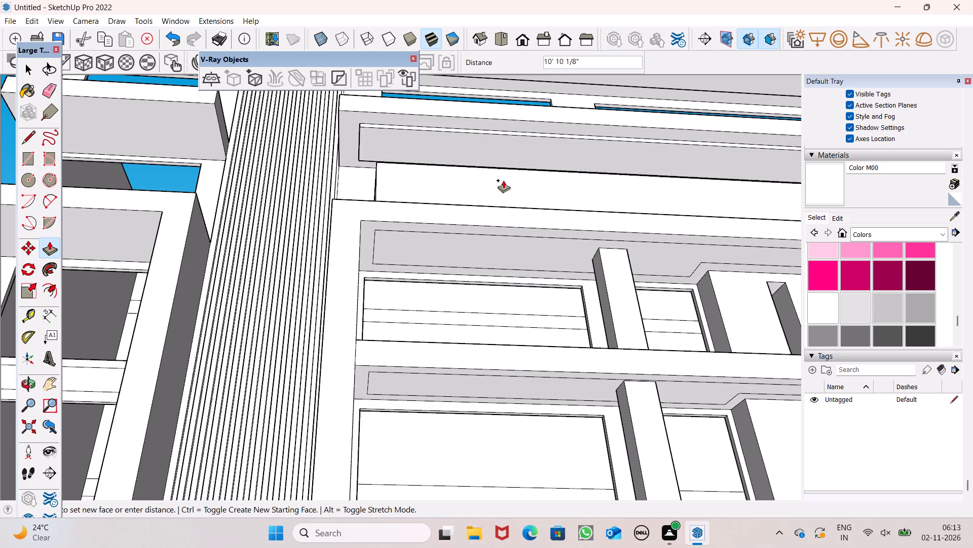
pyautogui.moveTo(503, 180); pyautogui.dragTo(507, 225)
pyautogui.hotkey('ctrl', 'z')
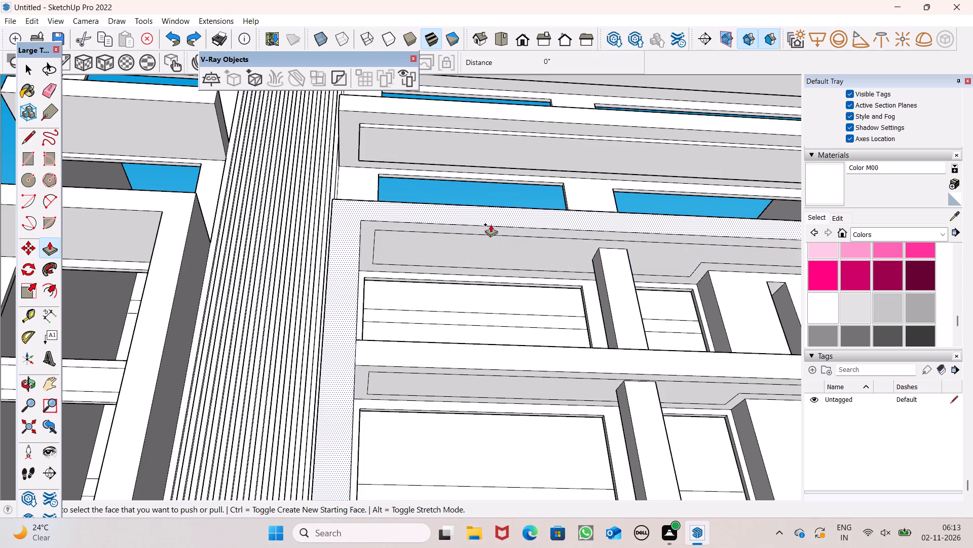
# Push the inset ceiling panel in the large front frame's top opening upward 17' 4".
pyautogui.moveTo(447, 241); pyautogui.dragTo(354, 190)
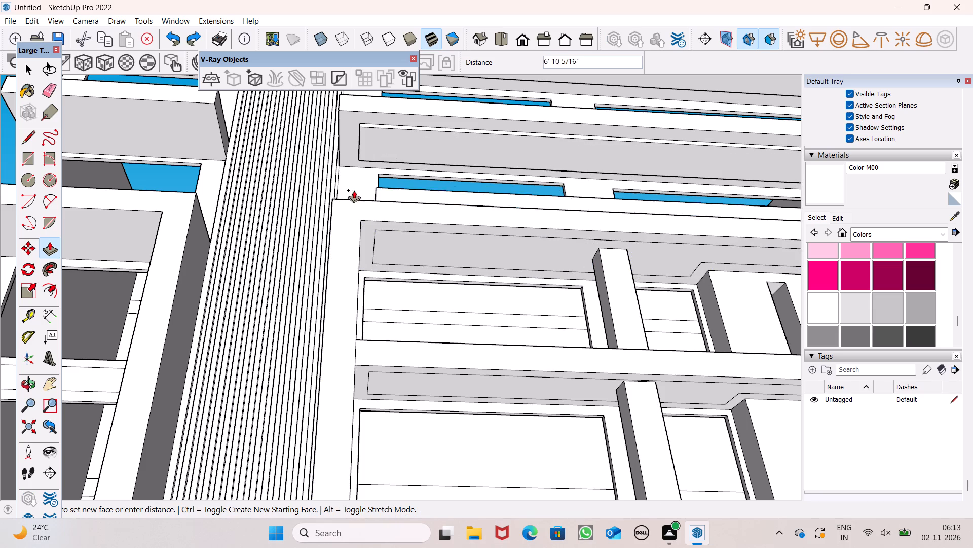
pyautogui.moveTo(354, 190); pyautogui.dragTo(351, 163)
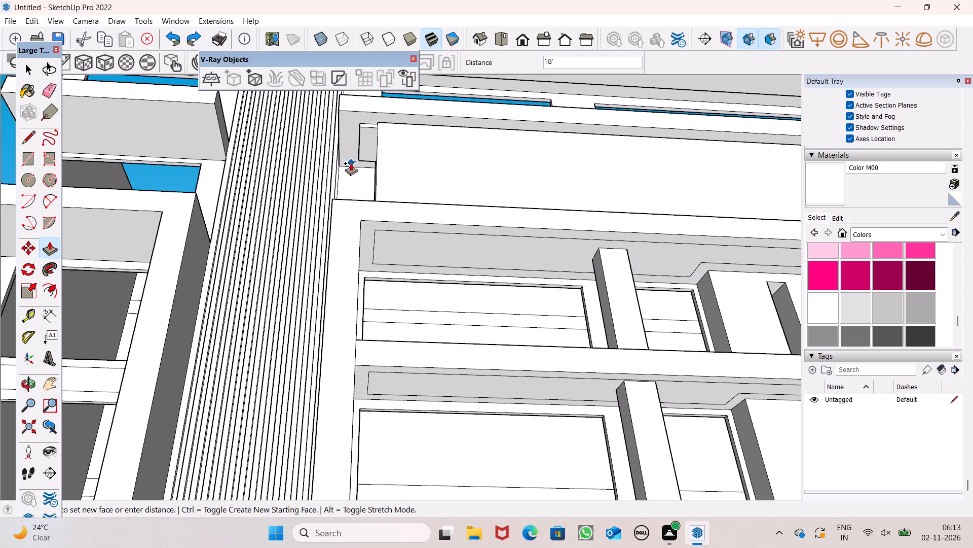
pyautogui.moveTo(351, 163); pyautogui.dragTo(366, 128)
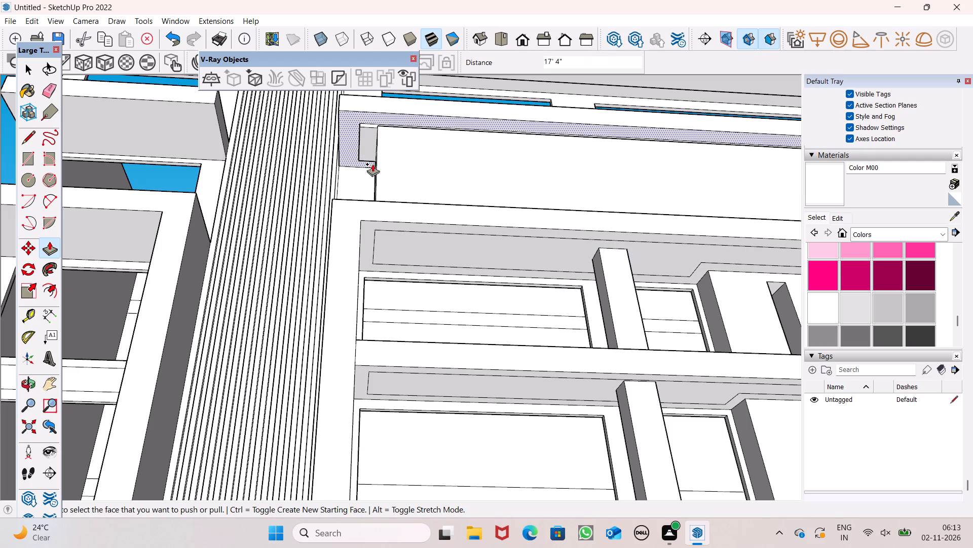
# Undo the last push, and lower the inset ceiling panel in the large front frame's top opening by 8".
pyautogui.hotkey('ctrl', 'z')
pyautogui.moveTo(404, 242); pyautogui.dragTo(404, 257)
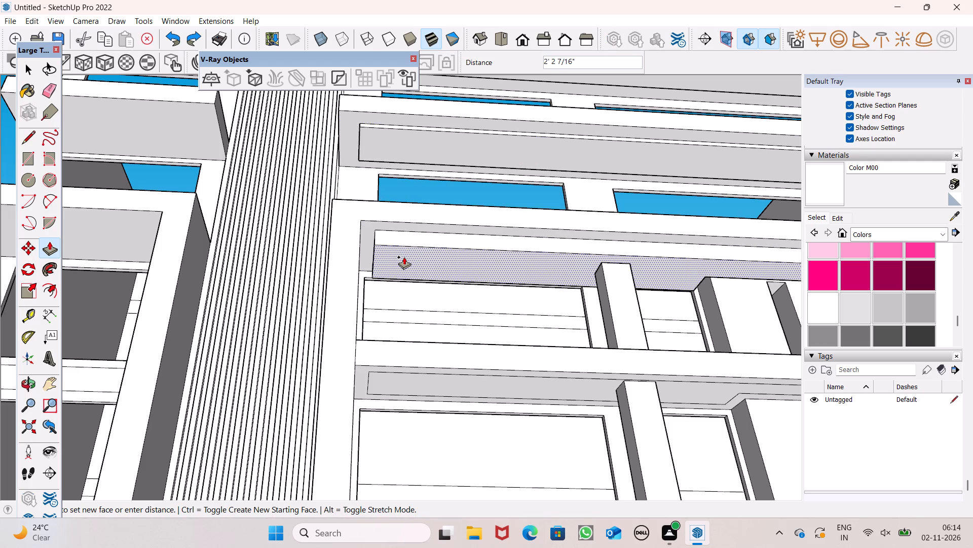
pyautogui.moveTo(404, 257); pyautogui.dragTo(406, 252)
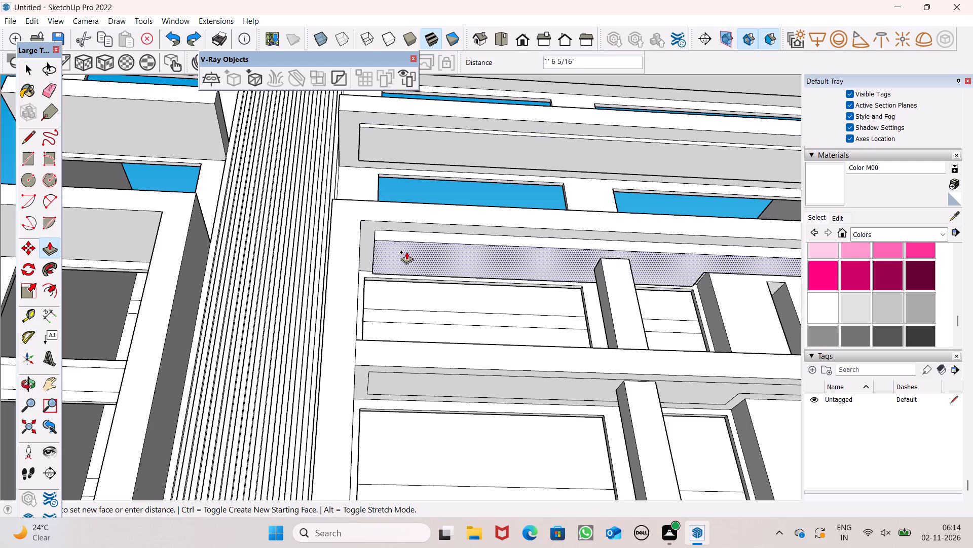
pyautogui.moveTo(406, 252); pyautogui.dragTo(405, 248)
pyautogui.press('8')
pyautogui.hotkey('shift', '"')
pyautogui.press('Return')
# Lower the inset ceiling panel in the large front frame's second opening from the top by 8".
pyautogui.scroll(-4, 374, 156)
pyautogui.scroll(2, 395, 306)
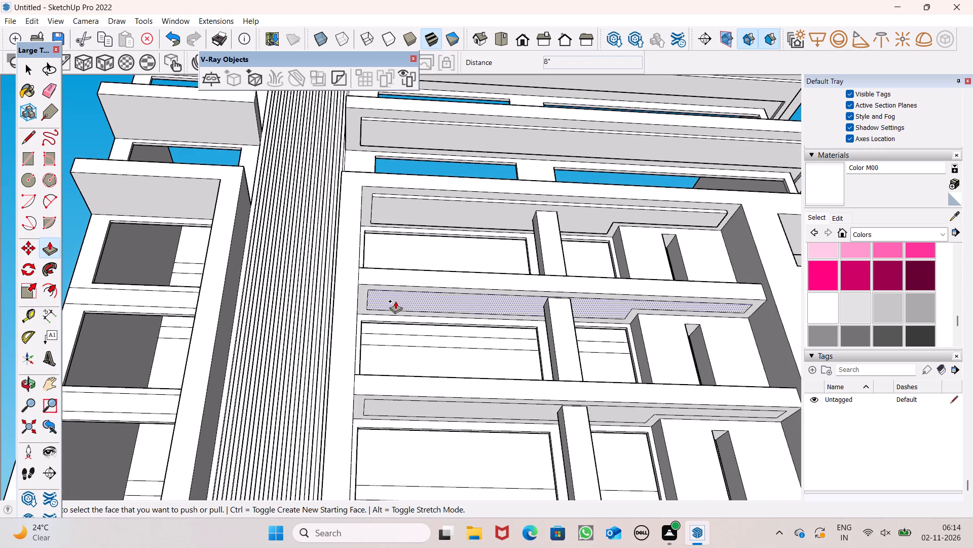
pyautogui.moveTo(395, 300); pyautogui.dragTo(399, 307)
pyautogui.write('8"')
pyautogui.press('Return')
# Lower the inset ceiling panel in the large front frame's third opening from the top by 8".
pyautogui.scroll(-6, 386, 247)
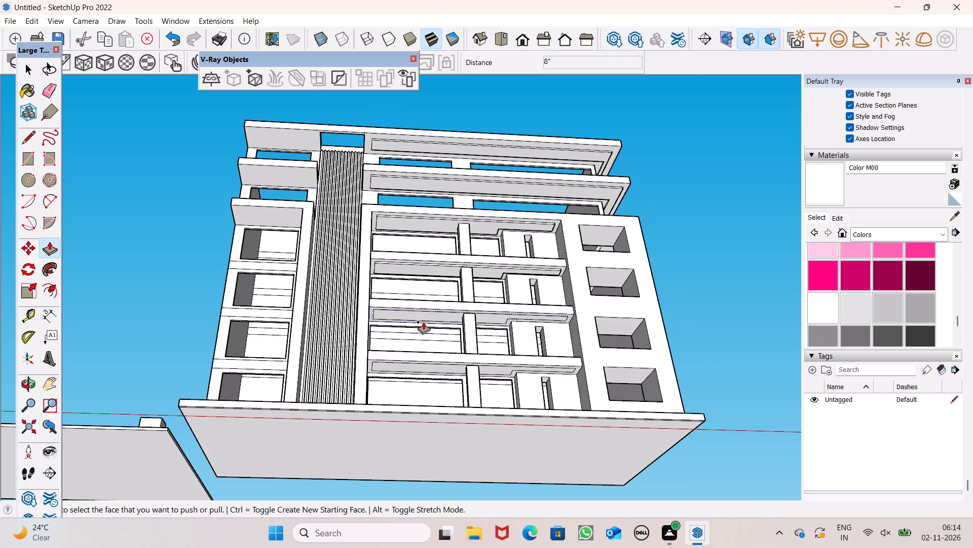
pyautogui.scroll(11, 423, 326)
pyautogui.scroll(-6, 551, 270)
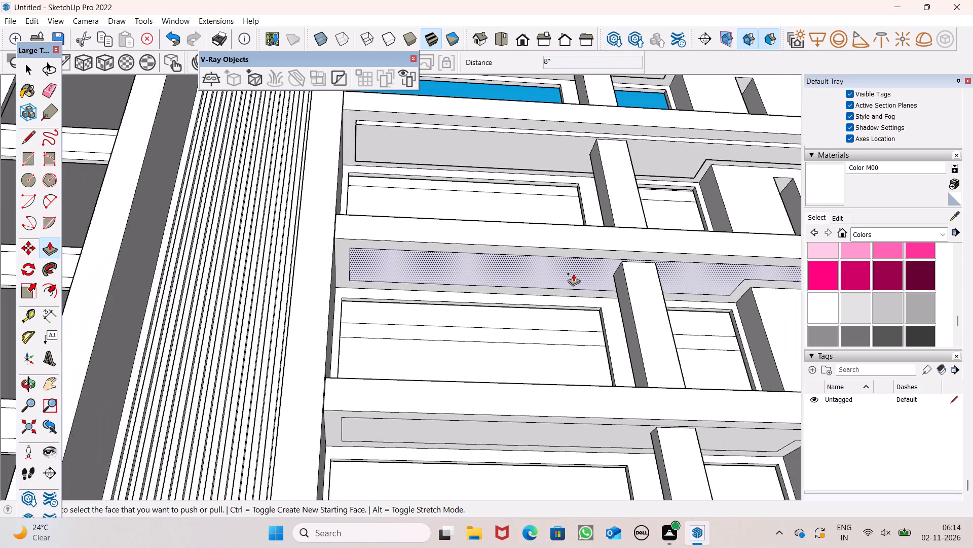
pyautogui.scroll(-3, 407, 283)
pyautogui.scroll(4, 406, 284)
pyautogui.moveTo(406, 268); pyautogui.dragTo(408, 282)
pyautogui.write('8"')
pyautogui.press('Return')
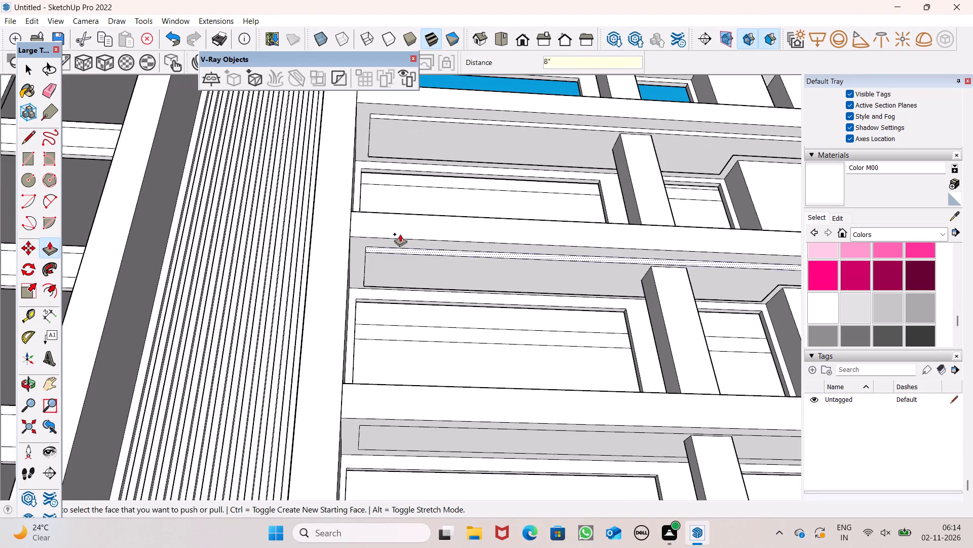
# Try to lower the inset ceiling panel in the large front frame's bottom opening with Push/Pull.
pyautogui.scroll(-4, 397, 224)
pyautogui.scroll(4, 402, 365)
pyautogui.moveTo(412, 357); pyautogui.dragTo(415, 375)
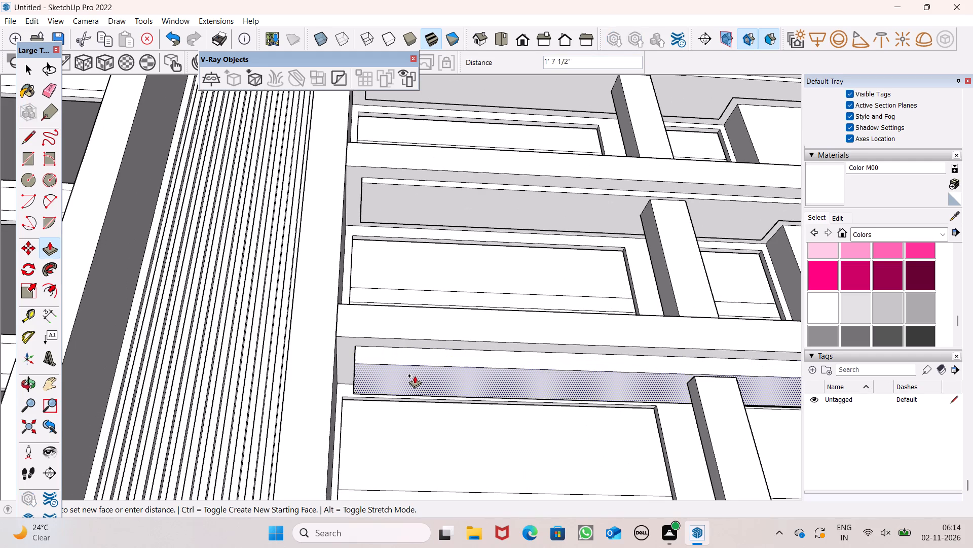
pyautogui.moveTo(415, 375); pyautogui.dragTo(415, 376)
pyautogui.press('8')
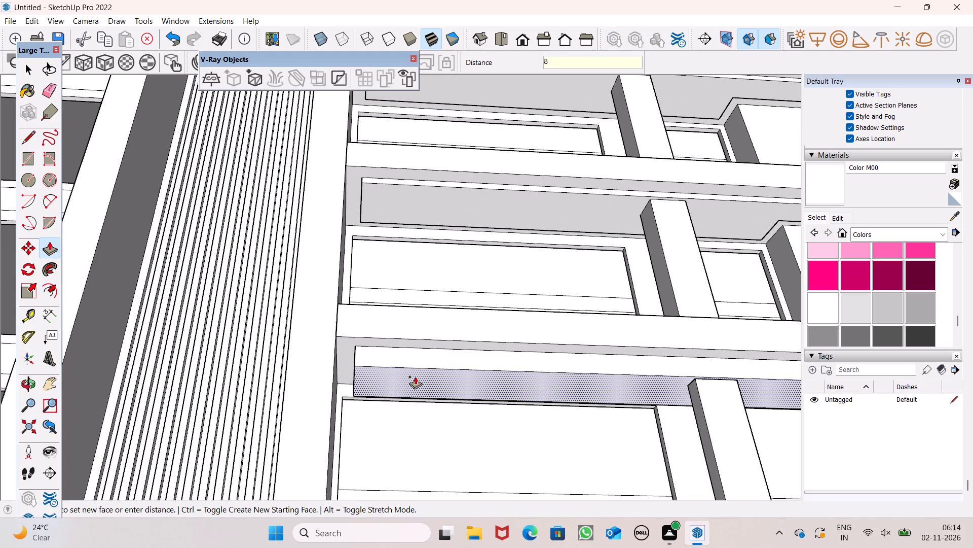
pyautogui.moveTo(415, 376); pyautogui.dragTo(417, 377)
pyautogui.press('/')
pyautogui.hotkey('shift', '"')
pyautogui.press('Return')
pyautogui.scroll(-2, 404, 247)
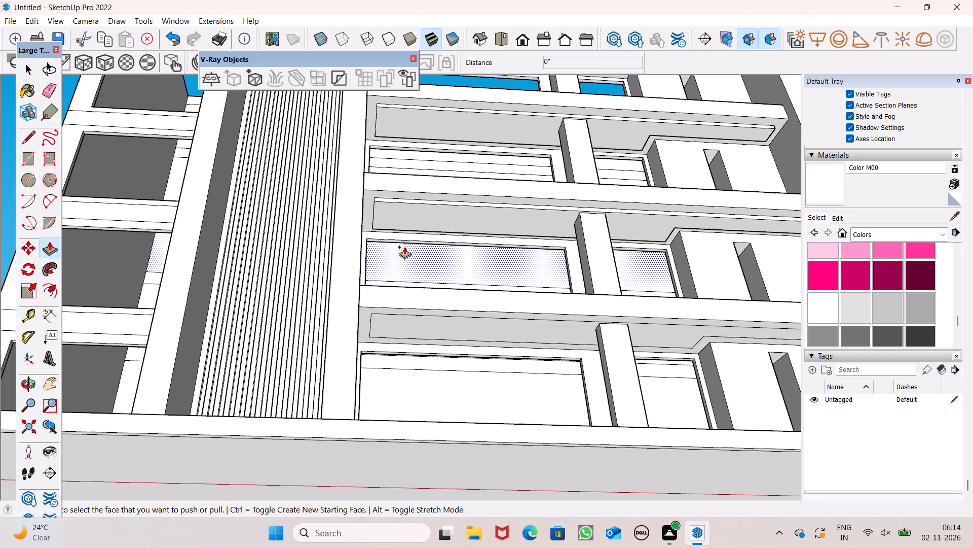
# Lower the inset ceiling panel in the large front frame's bottom opening by 8".
pyautogui.scroll(3, 404, 284)
pyautogui.moveTo(372, 367); pyautogui.dragTo(375, 396)
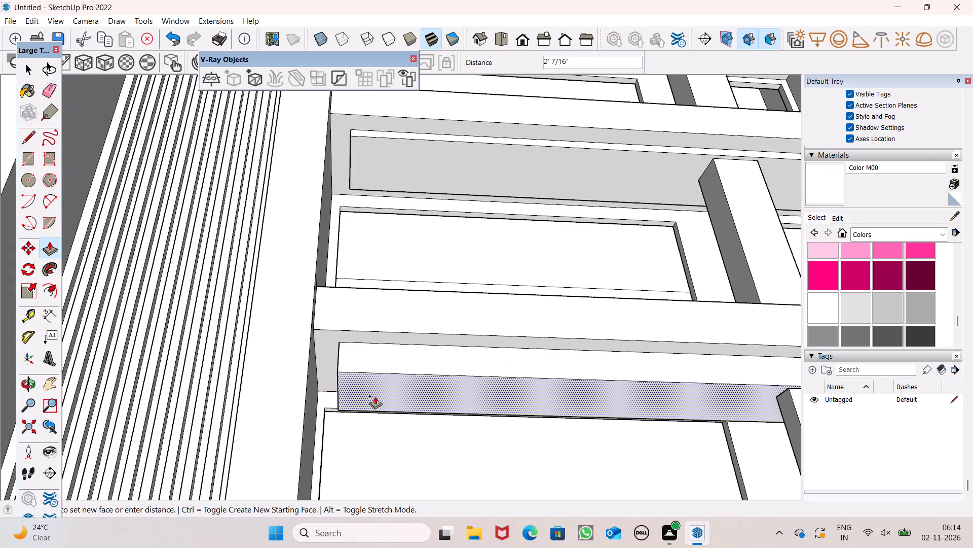
pyautogui.moveTo(375, 396); pyautogui.dragTo(377, 395)
pyautogui.press('8')
pyautogui.hotkey('shift', '"')
pyautogui.press('Return')
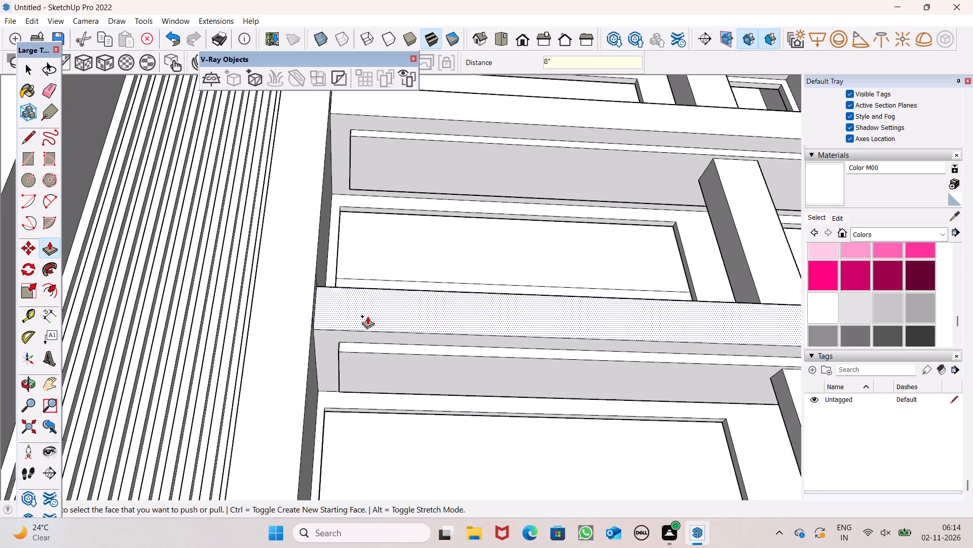
# Examine the building's front facade and the terrace corner beside the upper floors from several angles.
pyautogui.scroll(-7, 366, 313)
pyautogui.scroll(-6, 410, 247)
pyautogui.moveTo(465, 294); pyautogui.dragTo(456, 369, button='middle')
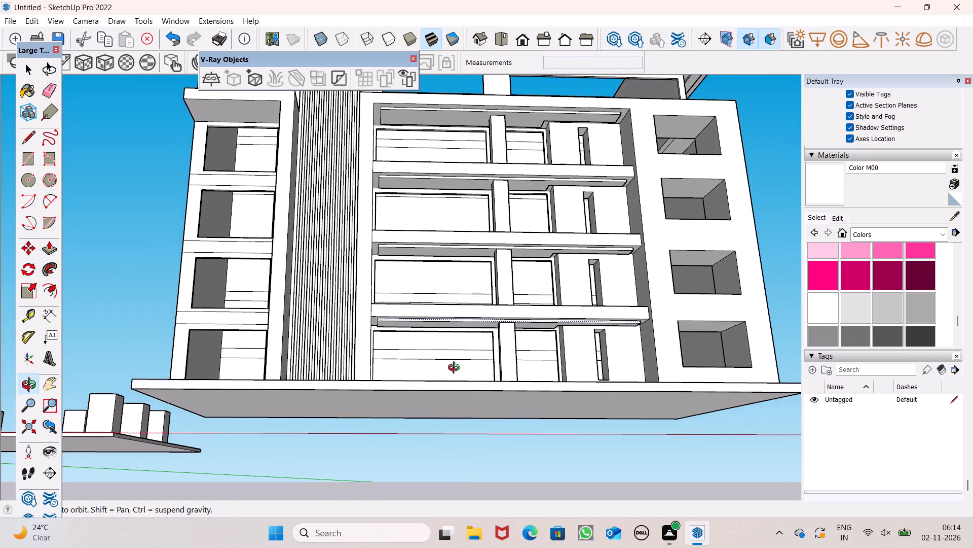
pyautogui.moveTo(456, 369); pyautogui.dragTo(456, 395, button='middle')
pyautogui.scroll(1, 454, 395)
pyautogui.scroll(-9, 442, 302)
pyautogui.moveTo(531, 311); pyautogui.dragTo(531, 350, button='middle')
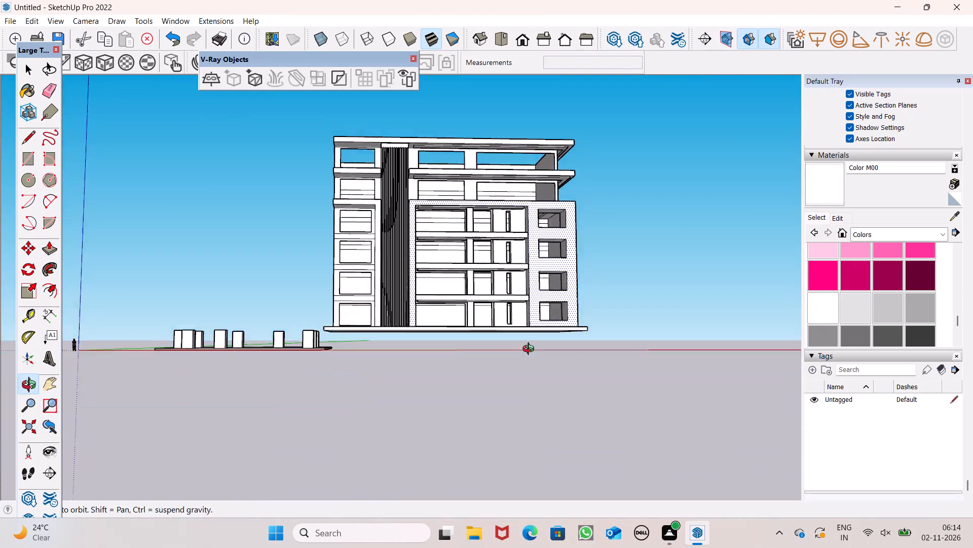
pyautogui.moveTo(531, 350); pyautogui.dragTo(528, 363, button='middle')
pyautogui.scroll(1, 528, 362)
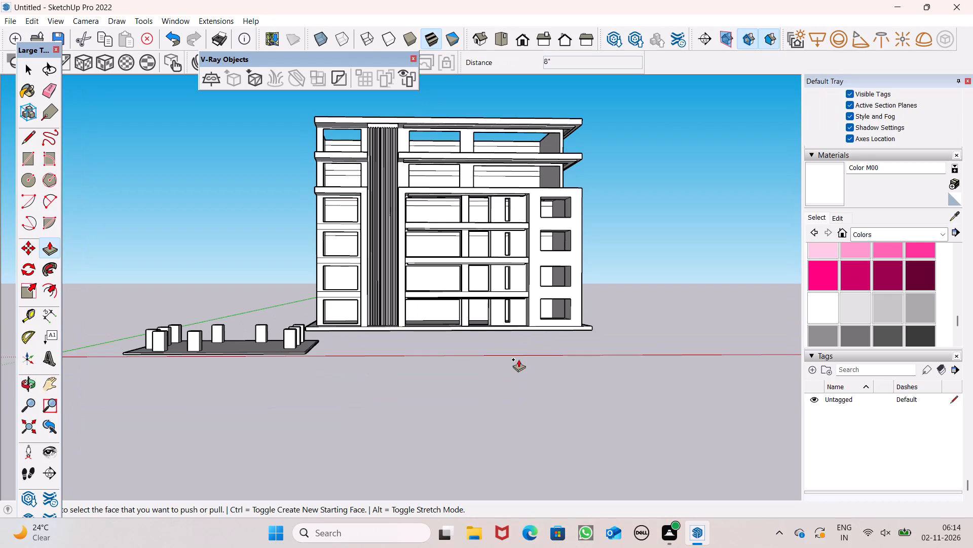
pyautogui.press('space')
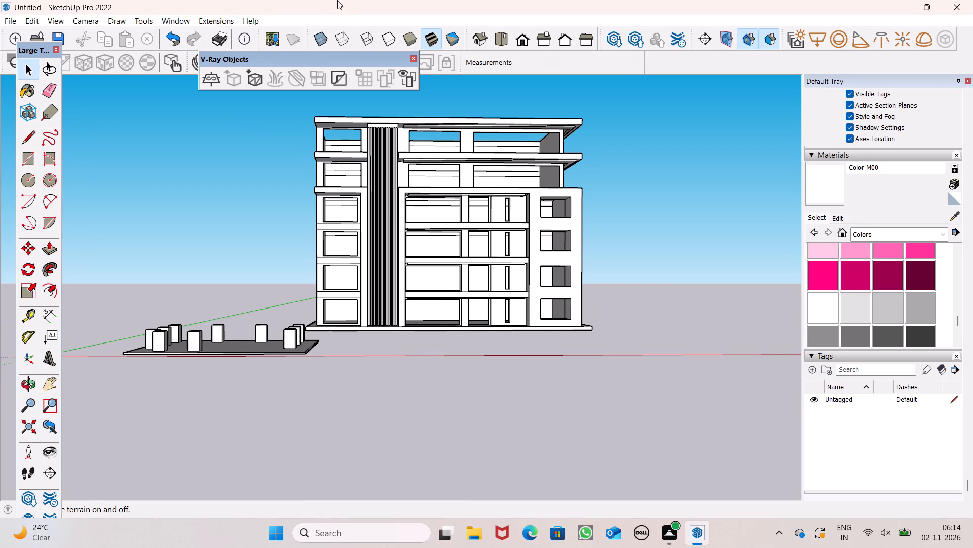
pyautogui.moveTo(422, 218); pyautogui.dragTo(393, 319, button='middle')
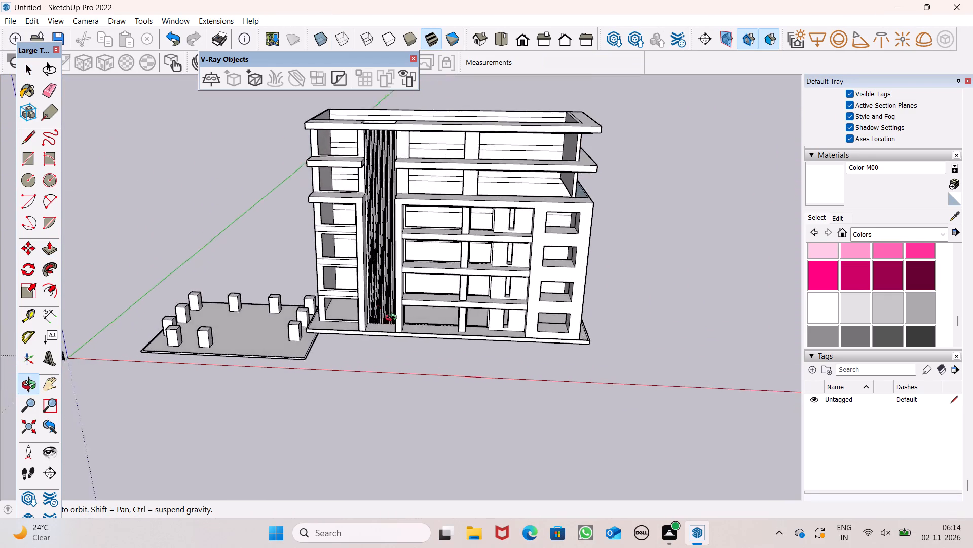
pyautogui.moveTo(393, 319); pyautogui.dragTo(292, 322, button='middle')
pyautogui.scroll(1, 564, 283)
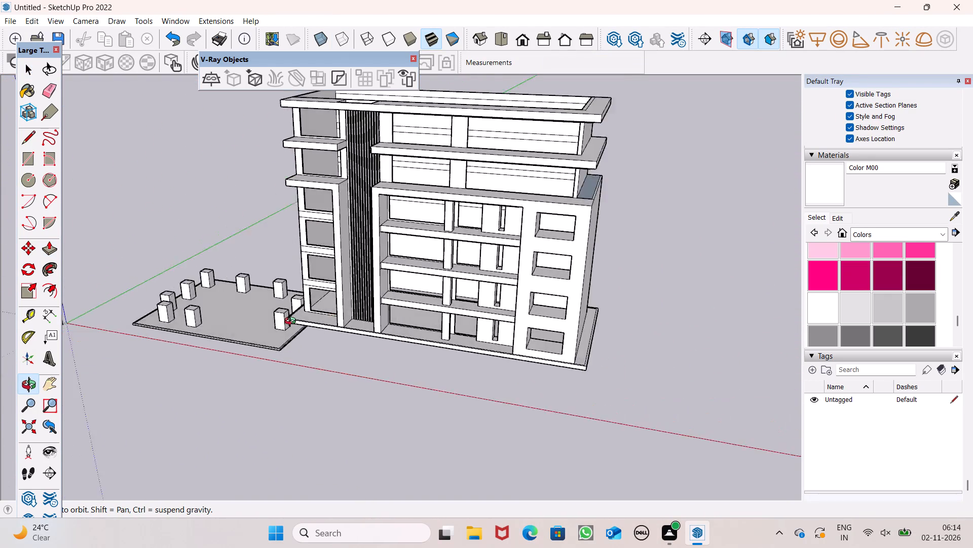
pyautogui.moveTo(292, 322); pyautogui.dragTo(266, 325, button='middle')
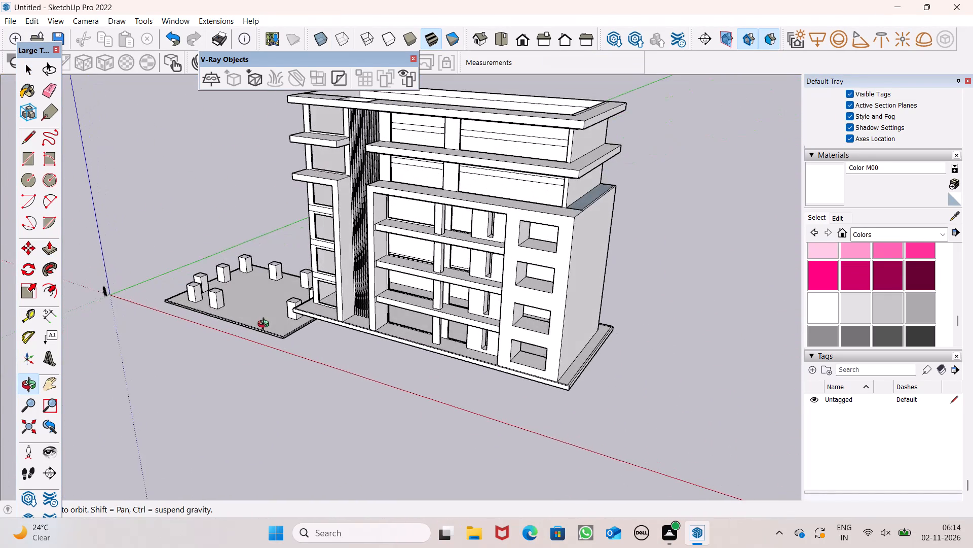
pyautogui.moveTo(266, 325); pyautogui.dragTo(287, 330, button='middle')
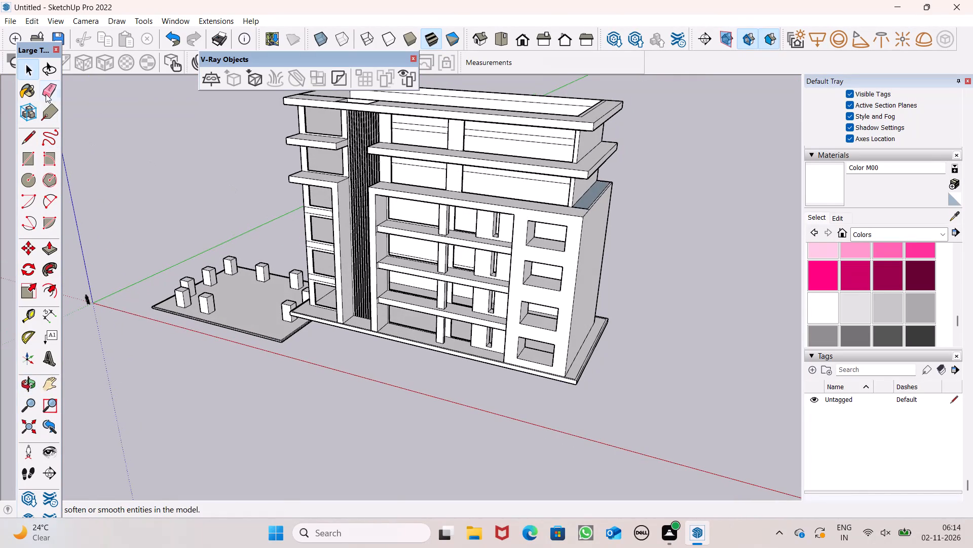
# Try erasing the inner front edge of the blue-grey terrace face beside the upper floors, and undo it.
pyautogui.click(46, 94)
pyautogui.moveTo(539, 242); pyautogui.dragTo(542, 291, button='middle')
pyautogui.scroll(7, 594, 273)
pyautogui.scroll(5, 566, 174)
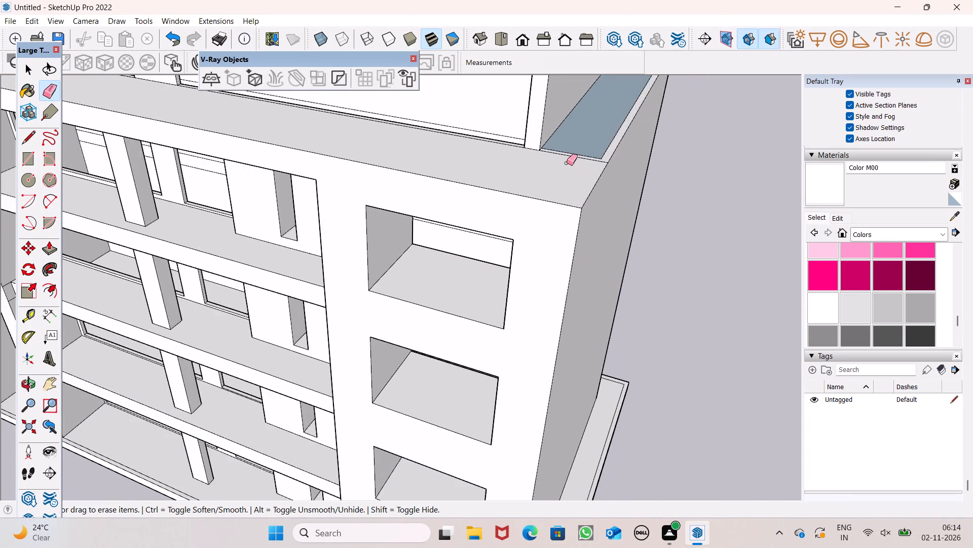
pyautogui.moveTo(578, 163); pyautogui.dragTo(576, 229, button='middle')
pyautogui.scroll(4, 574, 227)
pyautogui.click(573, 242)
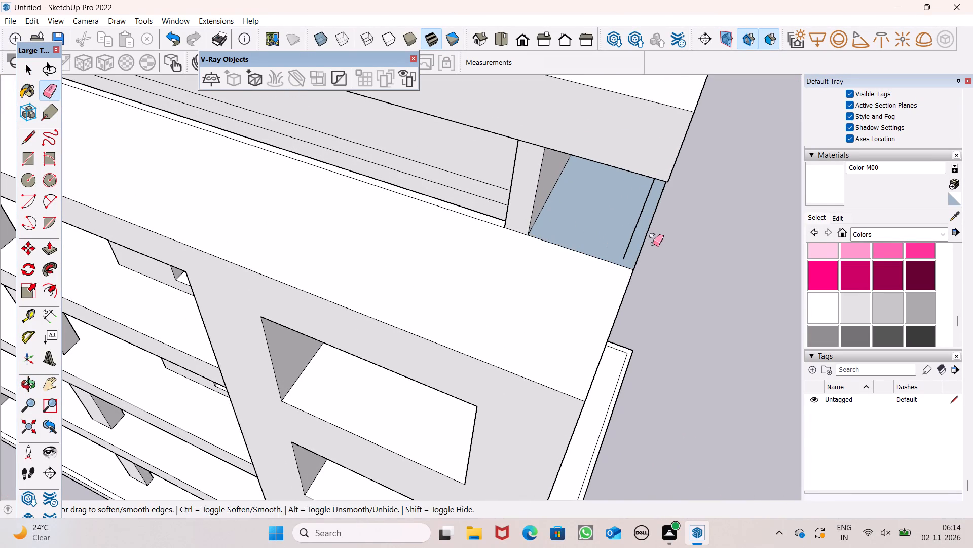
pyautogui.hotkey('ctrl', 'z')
# Paint the blue-grey terrace face beside the upper floors with the white Color M00 material.
pyautogui.click(826, 296)
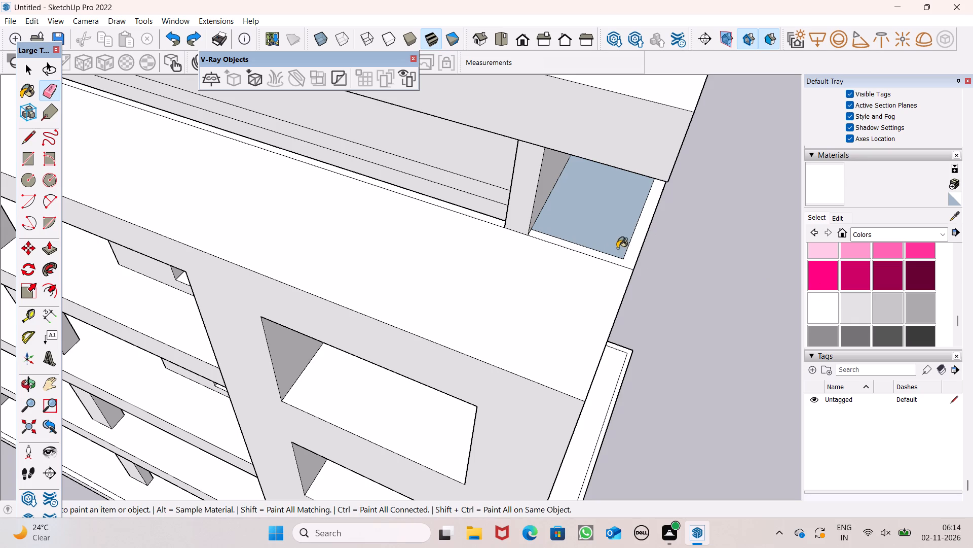
pyautogui.click(616, 247)
# Erase the inner front edge between the terrace face and the frame's top beside the upper floors.
pyautogui.scroll(-5, 468, 220)
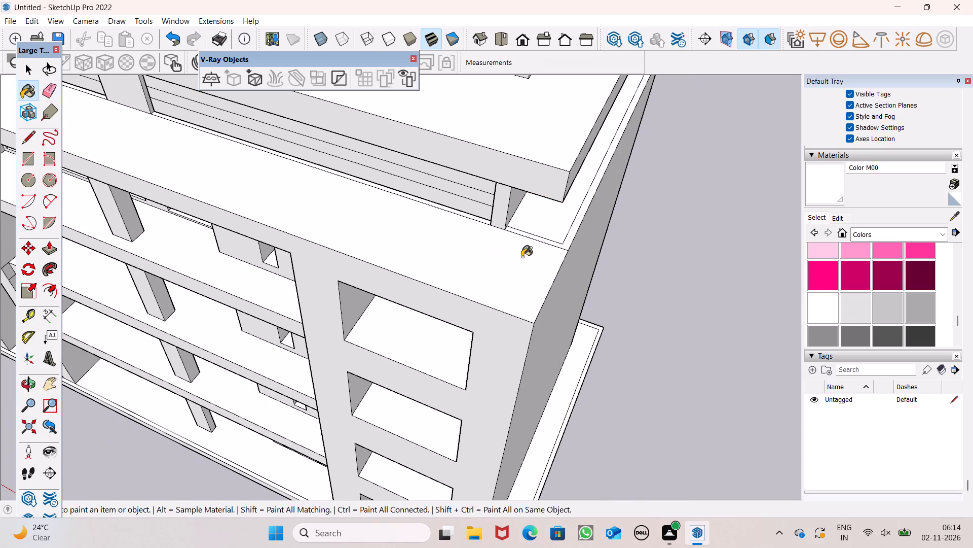
pyautogui.scroll(-8, 564, 233)
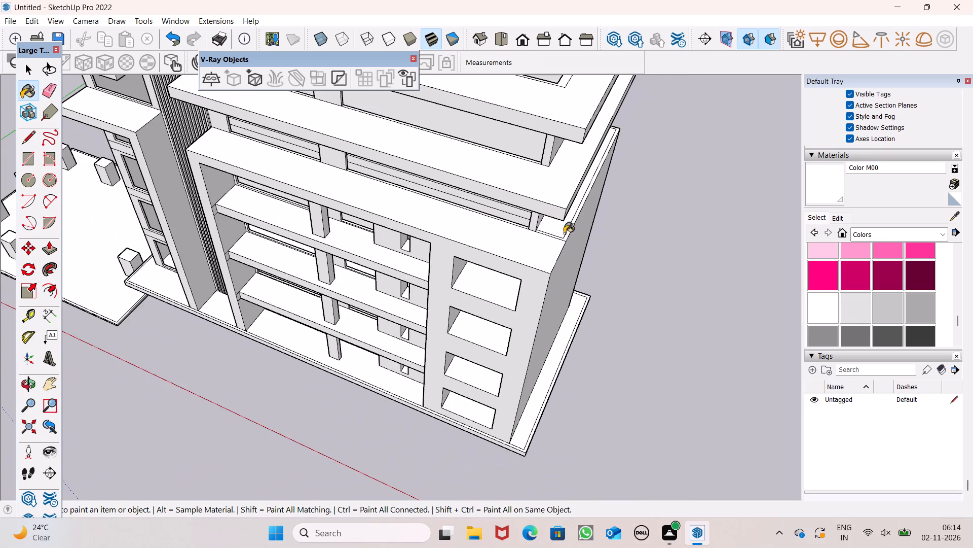
pyautogui.moveTo(539, 252); pyautogui.dragTo(558, 174, button='middle')
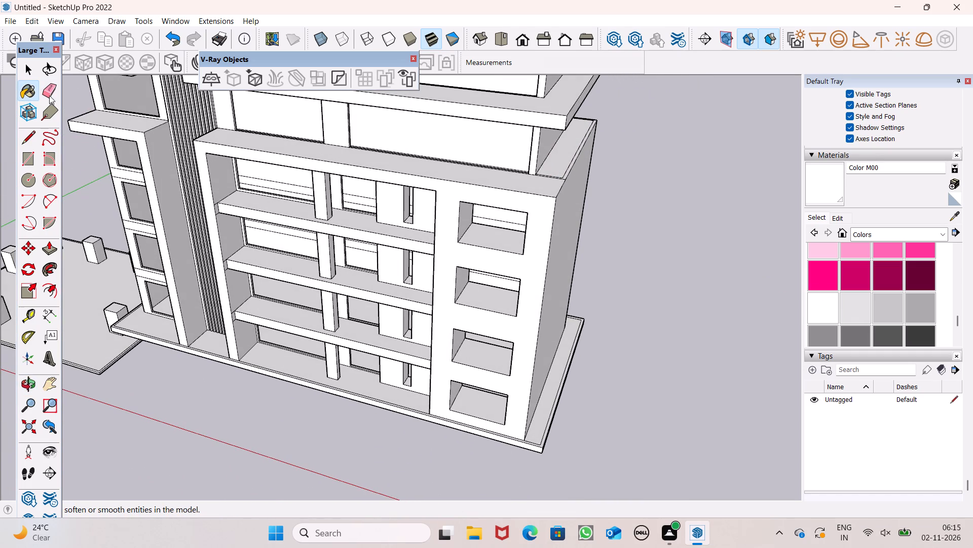
pyautogui.click(50, 92)
pyautogui.scroll(2, 424, 241)
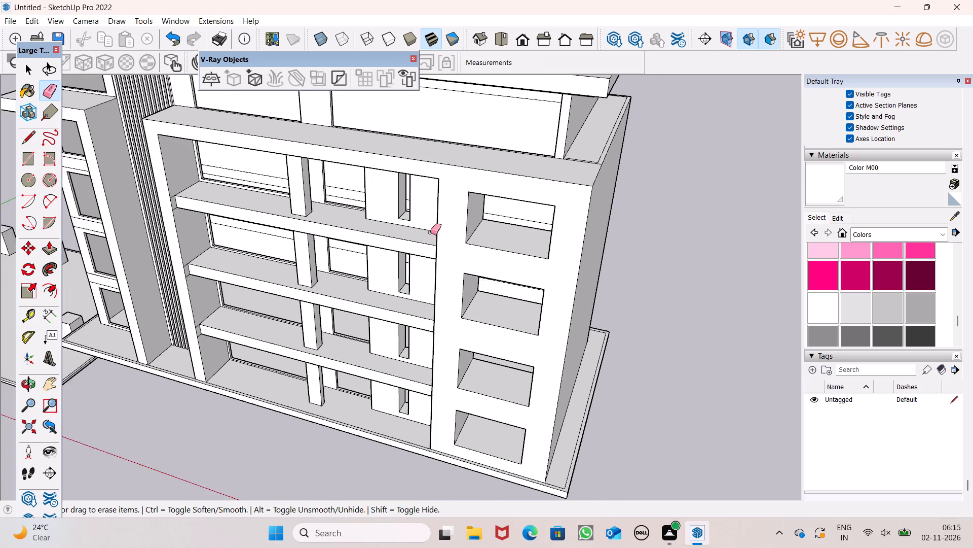
pyautogui.scroll(2, 430, 232)
pyautogui.scroll(2, 594, 238)
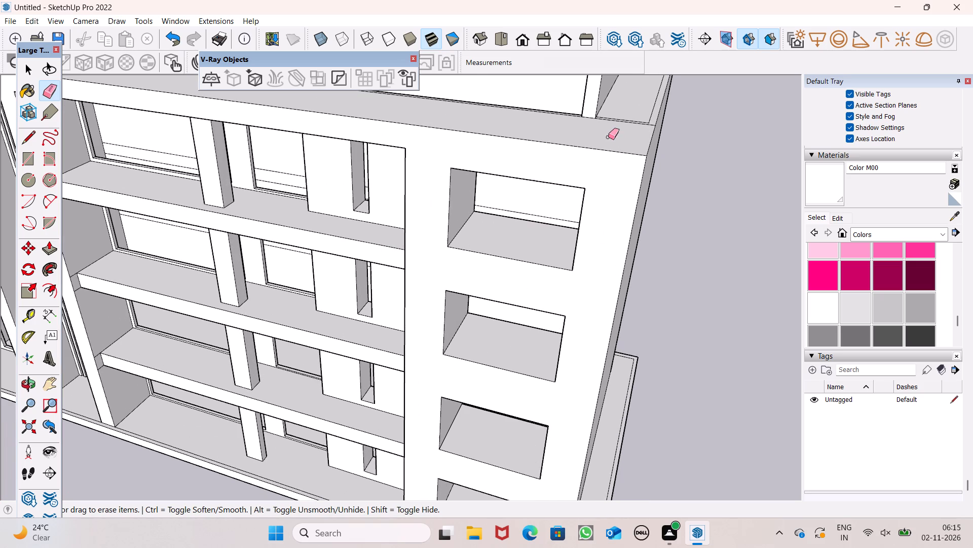
pyautogui.moveTo(611, 118); pyautogui.dragTo(619, 115)
pyautogui.scroll(-4, 610, 125)
pyautogui.scroll(1, 594, 193)
pyautogui.moveTo(595, 195); pyautogui.dragTo(619, 298, button='middle')
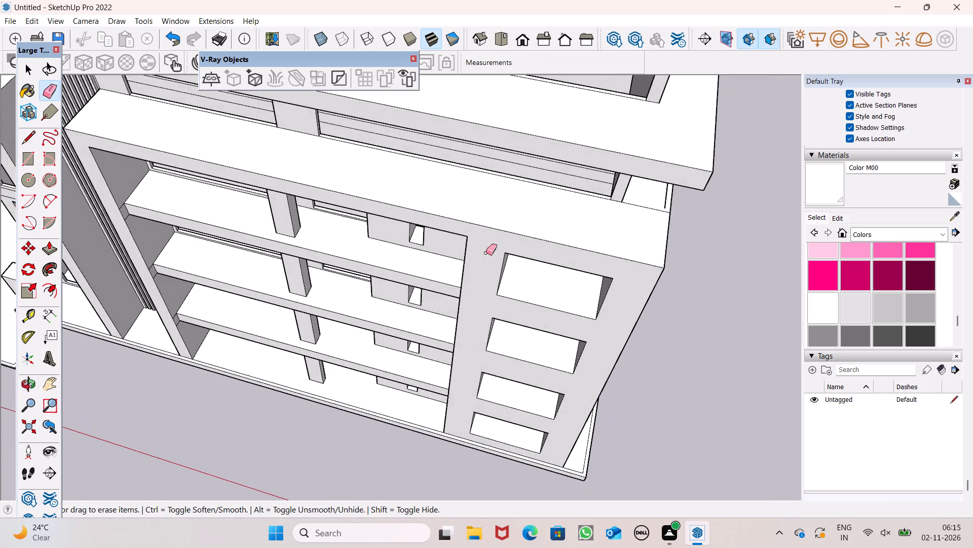
# Examine the whole building from above and from the front, including the lower facade and base slab.
pyautogui.scroll(-11, 434, 241)
pyautogui.moveTo(523, 169); pyautogui.dragTo(549, 121, button='middle')
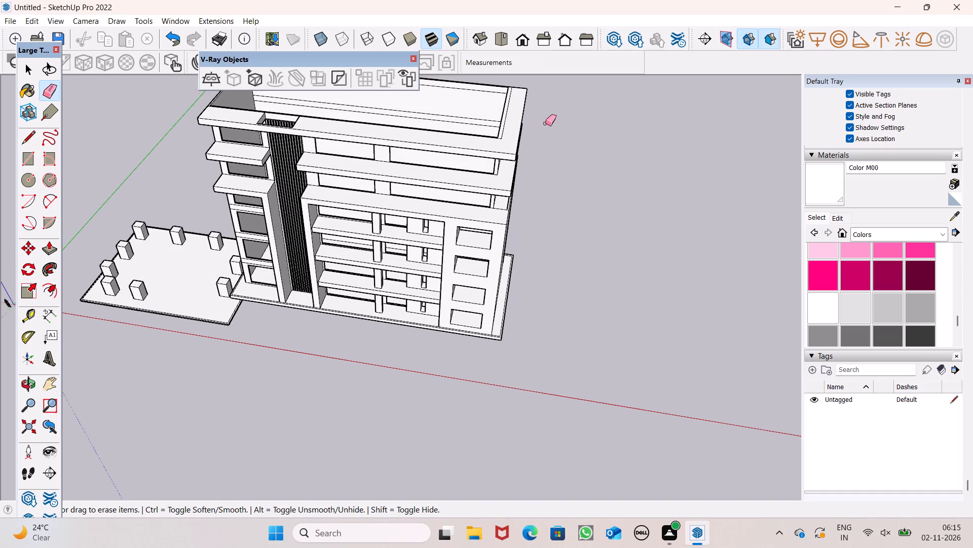
pyautogui.scroll(-1, 548, 130)
pyautogui.moveTo(523, 185); pyautogui.dragTo(594, 124, button='middle')
pyautogui.scroll(-2, 598, 156)
pyautogui.moveTo(588, 199); pyautogui.dragTo(579, 185, button='middle')
pyautogui.scroll(1, 560, 196)
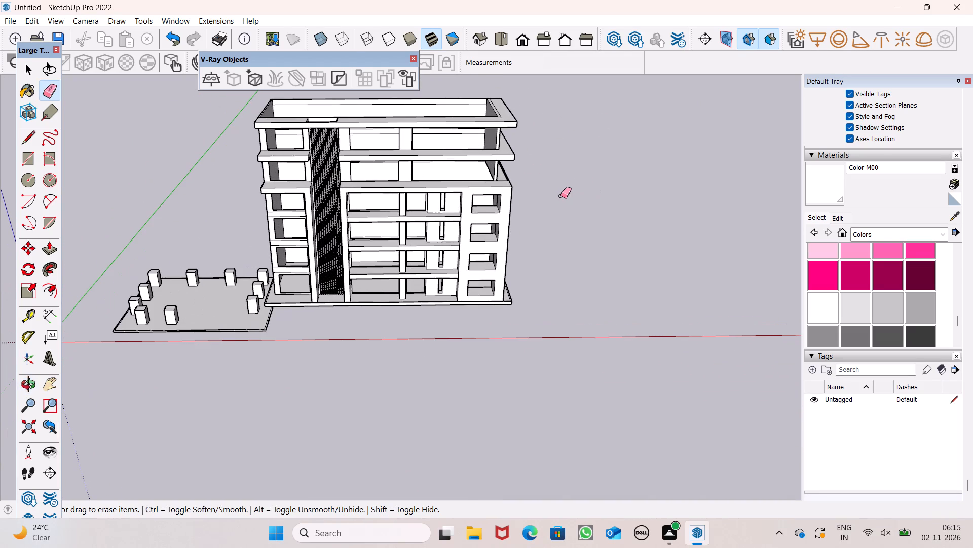
pyautogui.press('space')
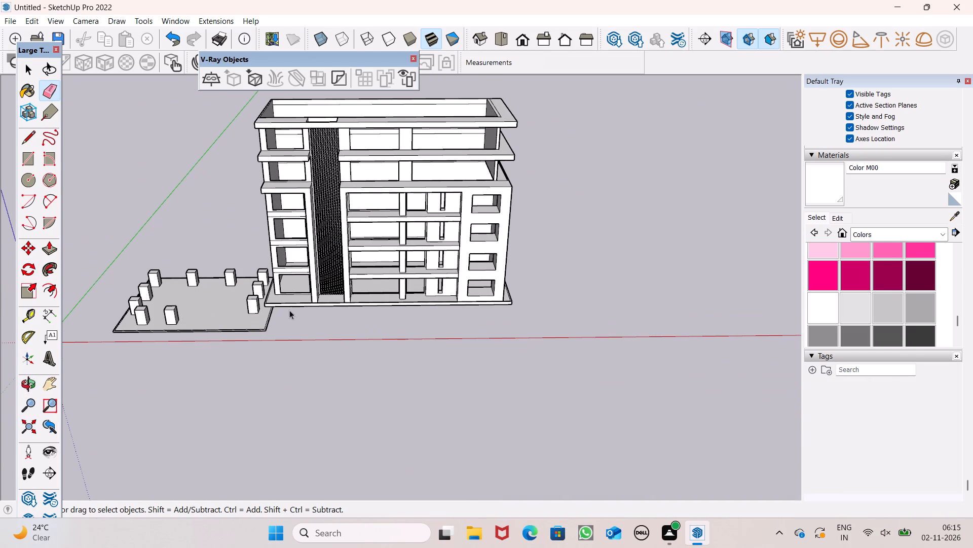
pyautogui.scroll(-4, 368, 311)
pyautogui.moveTo(371, 316); pyautogui.dragTo(365, 430, button='middle')
pyautogui.scroll(1, 375, 318)
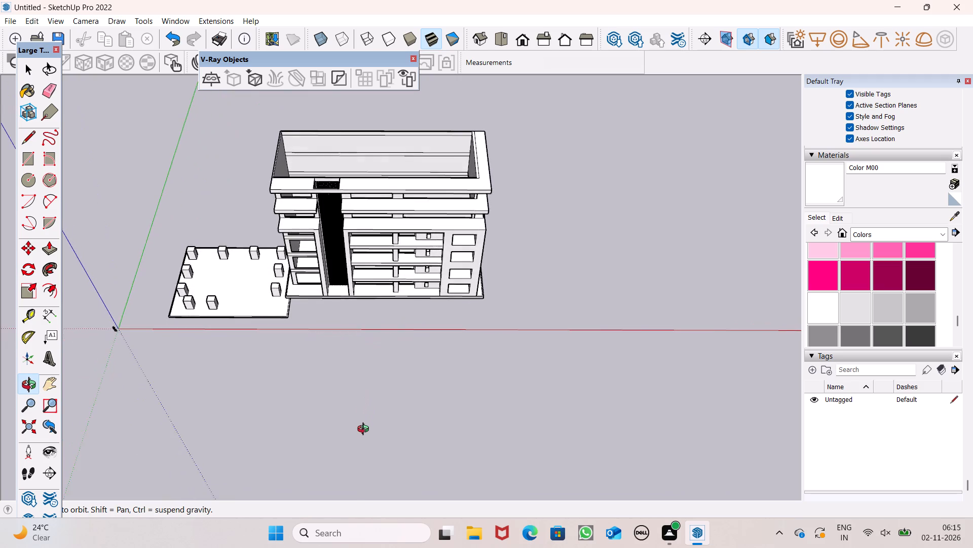
pyautogui.moveTo(365, 430); pyautogui.dragTo(372, 340, button='middle')
pyautogui.scroll(-2, 380, 200)
pyautogui.moveTo(386, 230); pyautogui.dragTo(389, 262, button='middle')
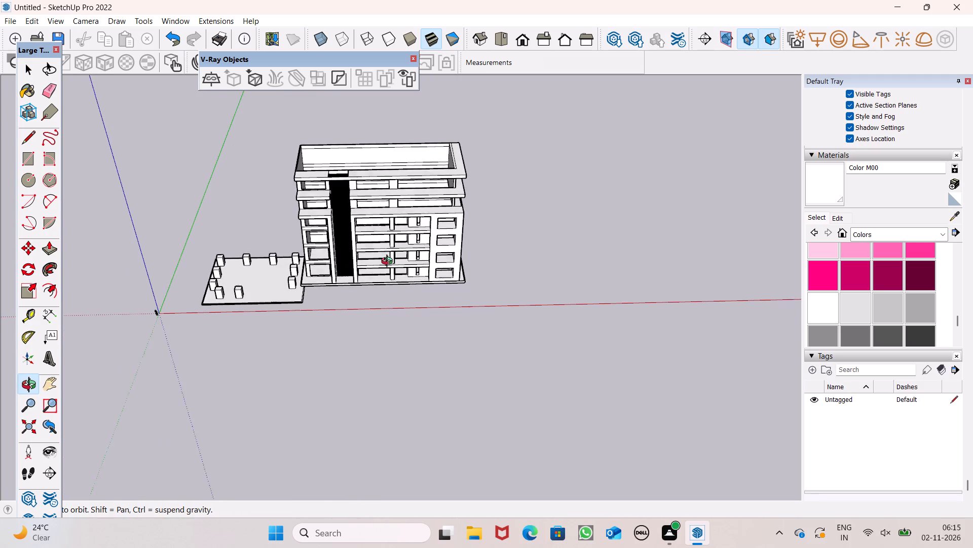
pyautogui.moveTo(389, 262); pyautogui.dragTo(388, 283, button='middle')
pyautogui.scroll(8, 378, 237)
pyautogui.moveTo(369, 360); pyautogui.dragTo(360, 355, button='middle')
pyautogui.scroll(6, 350, 339)
pyautogui.moveTo(356, 336); pyautogui.dragTo(366, 380, button='middle')
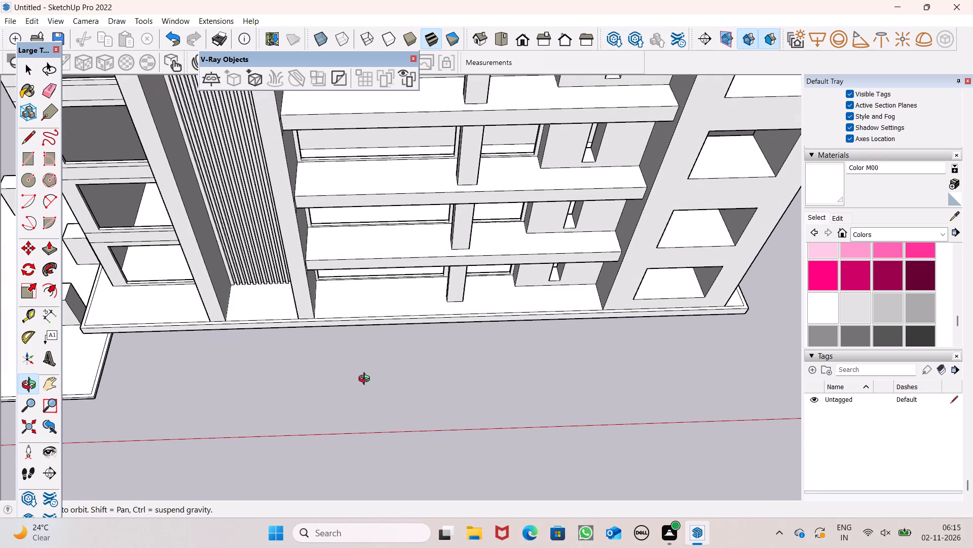
pyautogui.moveTo(366, 380); pyautogui.dragTo(358, 373, button='middle')
pyautogui.scroll(2, 342, 336)
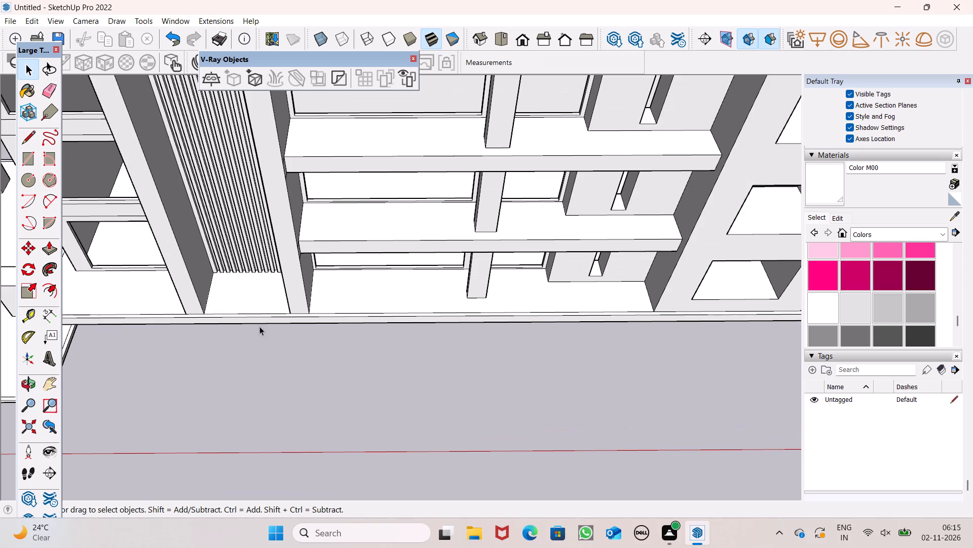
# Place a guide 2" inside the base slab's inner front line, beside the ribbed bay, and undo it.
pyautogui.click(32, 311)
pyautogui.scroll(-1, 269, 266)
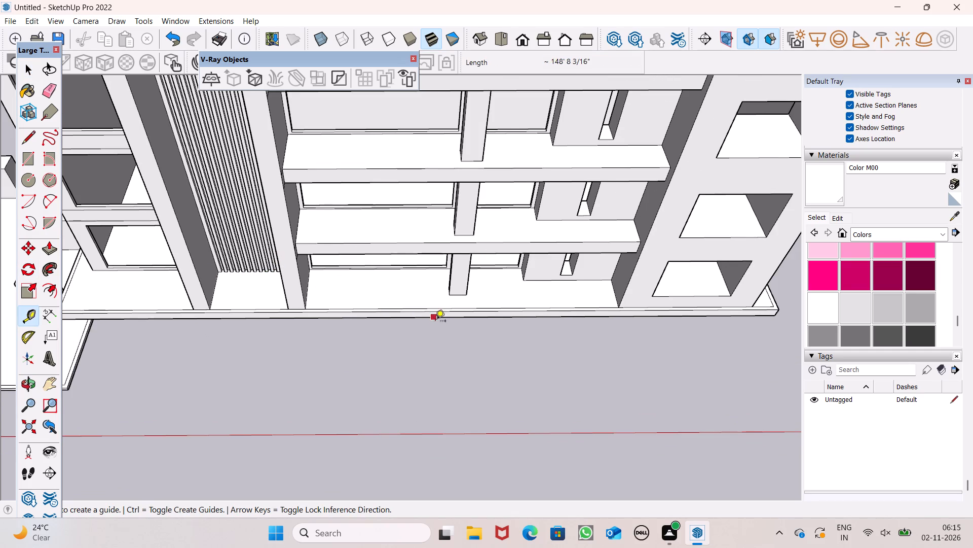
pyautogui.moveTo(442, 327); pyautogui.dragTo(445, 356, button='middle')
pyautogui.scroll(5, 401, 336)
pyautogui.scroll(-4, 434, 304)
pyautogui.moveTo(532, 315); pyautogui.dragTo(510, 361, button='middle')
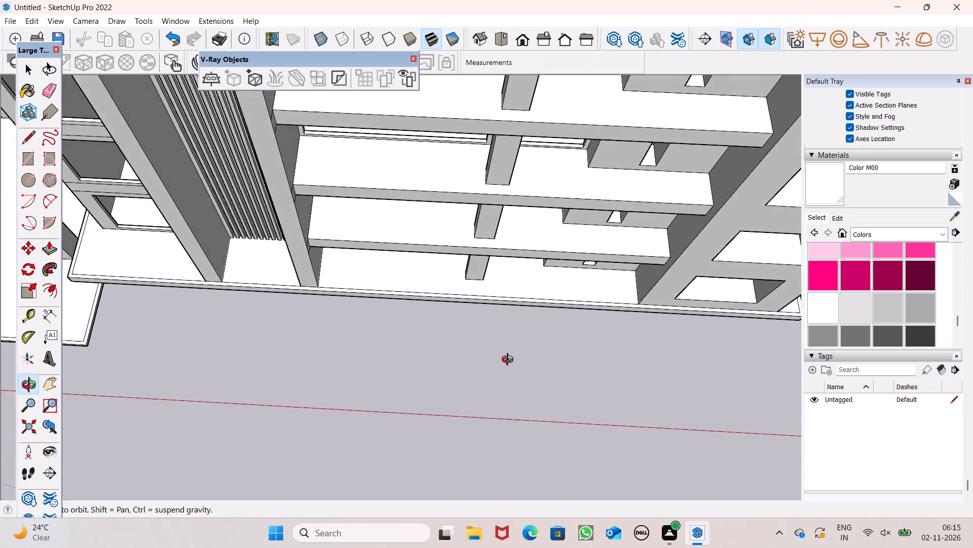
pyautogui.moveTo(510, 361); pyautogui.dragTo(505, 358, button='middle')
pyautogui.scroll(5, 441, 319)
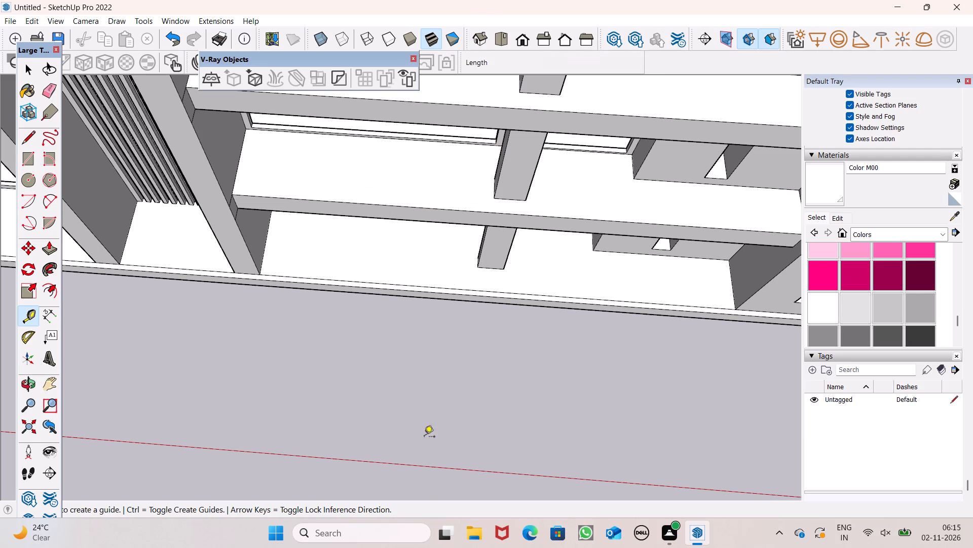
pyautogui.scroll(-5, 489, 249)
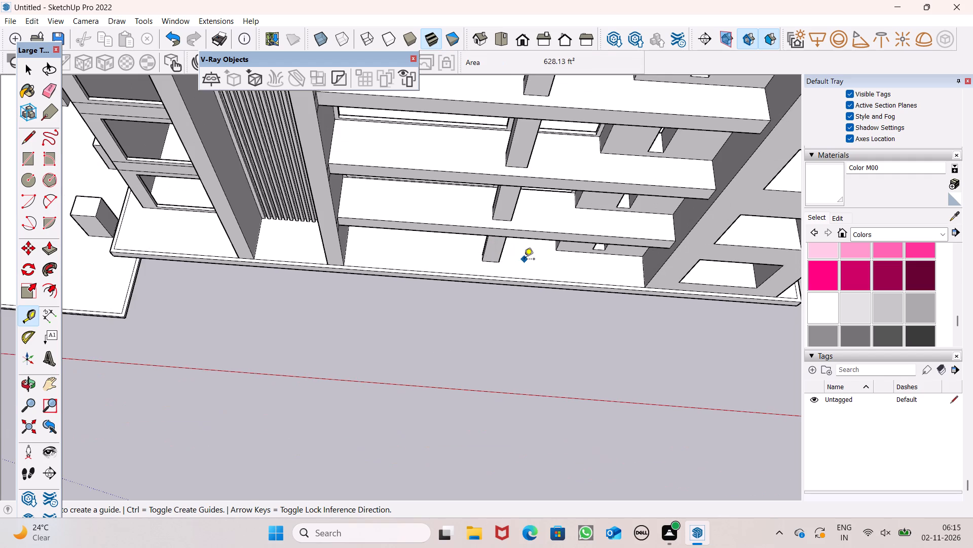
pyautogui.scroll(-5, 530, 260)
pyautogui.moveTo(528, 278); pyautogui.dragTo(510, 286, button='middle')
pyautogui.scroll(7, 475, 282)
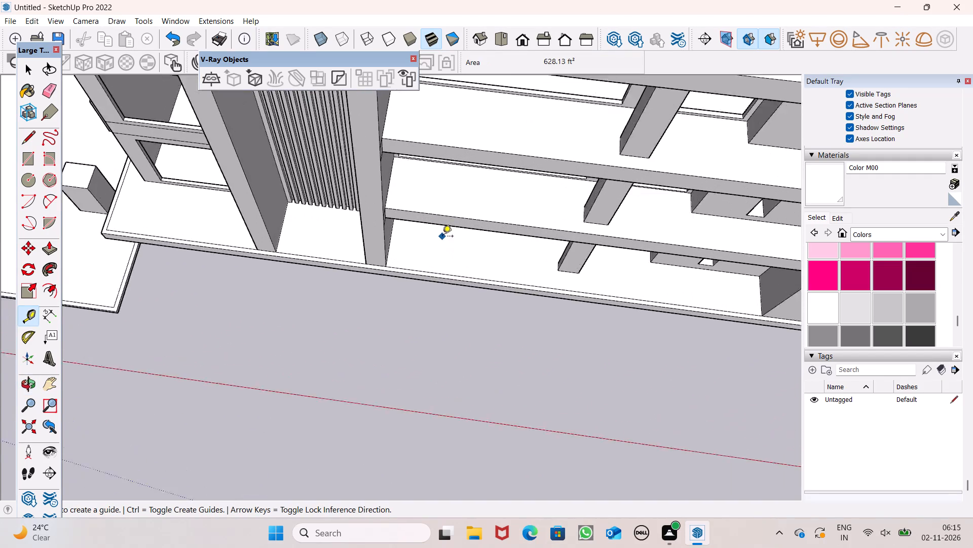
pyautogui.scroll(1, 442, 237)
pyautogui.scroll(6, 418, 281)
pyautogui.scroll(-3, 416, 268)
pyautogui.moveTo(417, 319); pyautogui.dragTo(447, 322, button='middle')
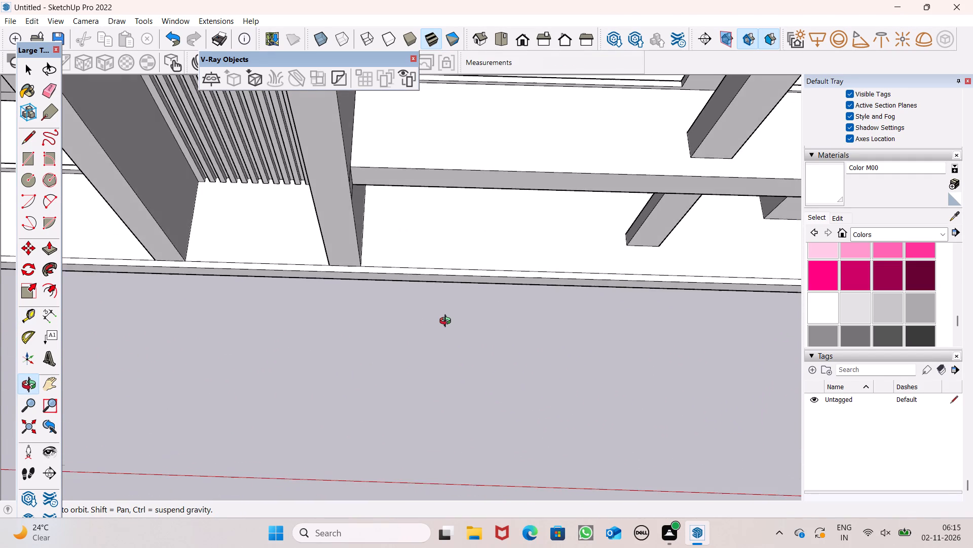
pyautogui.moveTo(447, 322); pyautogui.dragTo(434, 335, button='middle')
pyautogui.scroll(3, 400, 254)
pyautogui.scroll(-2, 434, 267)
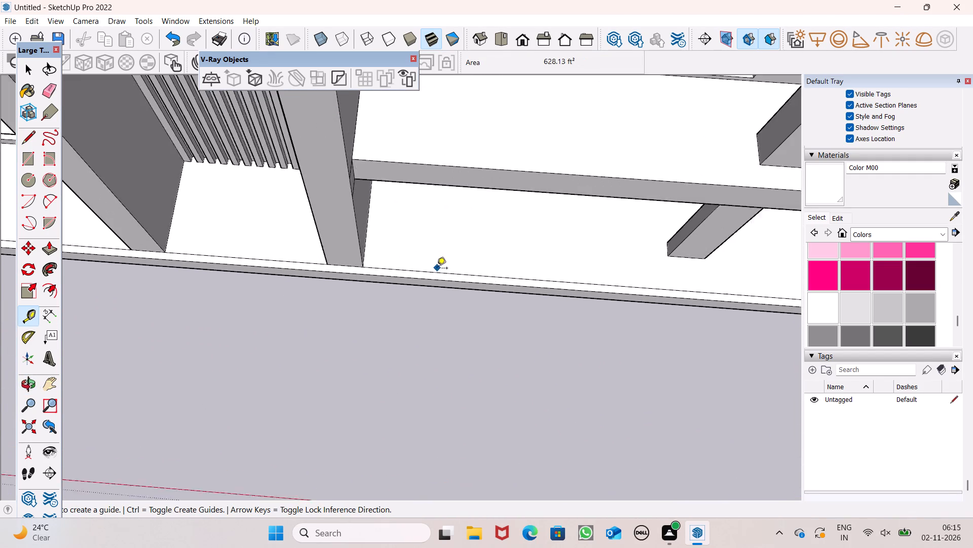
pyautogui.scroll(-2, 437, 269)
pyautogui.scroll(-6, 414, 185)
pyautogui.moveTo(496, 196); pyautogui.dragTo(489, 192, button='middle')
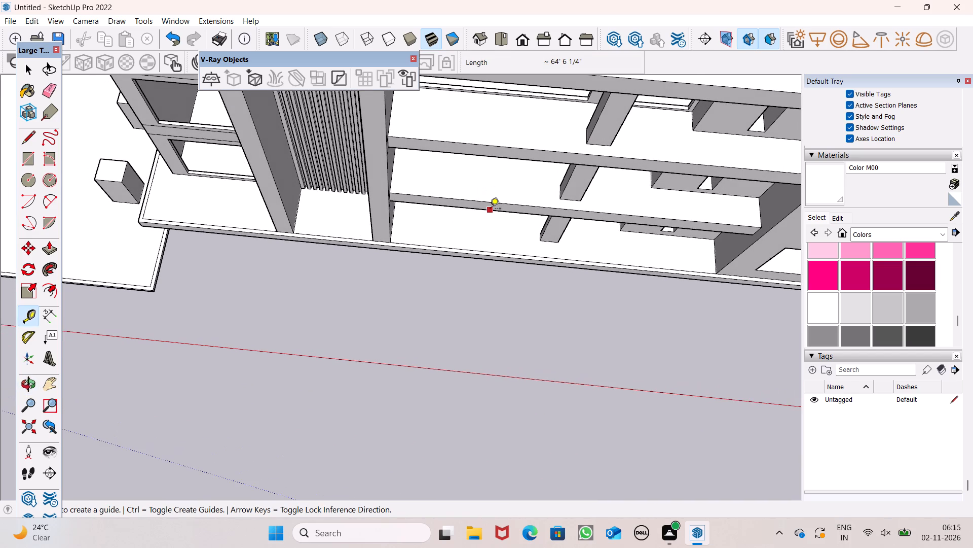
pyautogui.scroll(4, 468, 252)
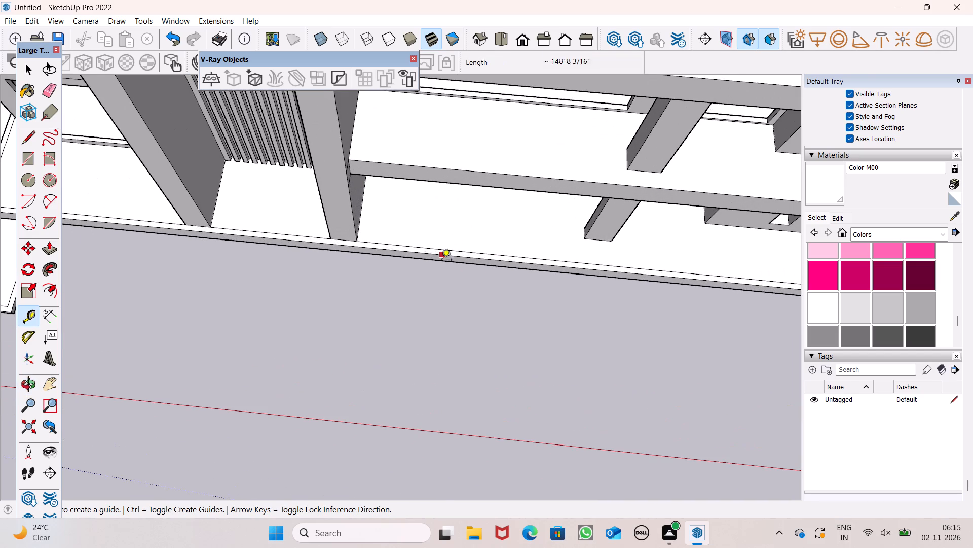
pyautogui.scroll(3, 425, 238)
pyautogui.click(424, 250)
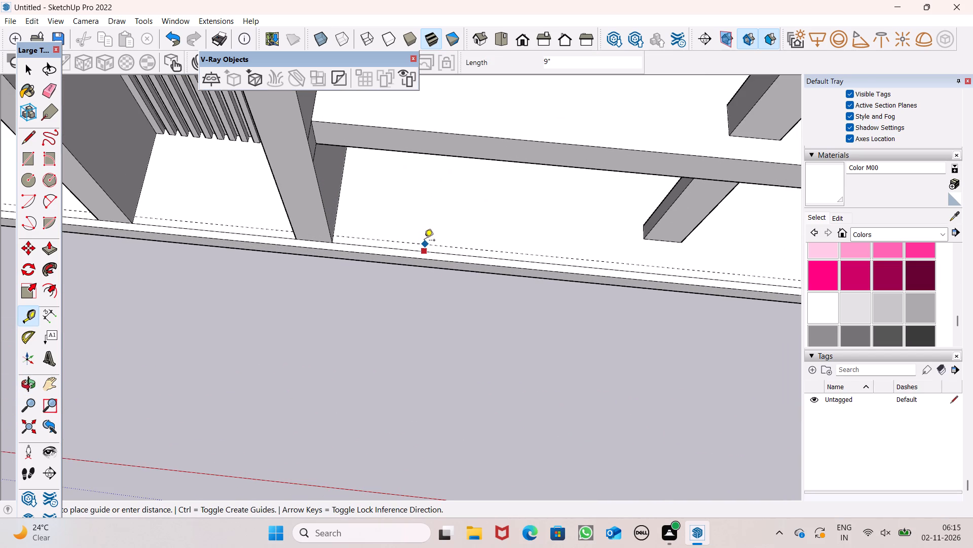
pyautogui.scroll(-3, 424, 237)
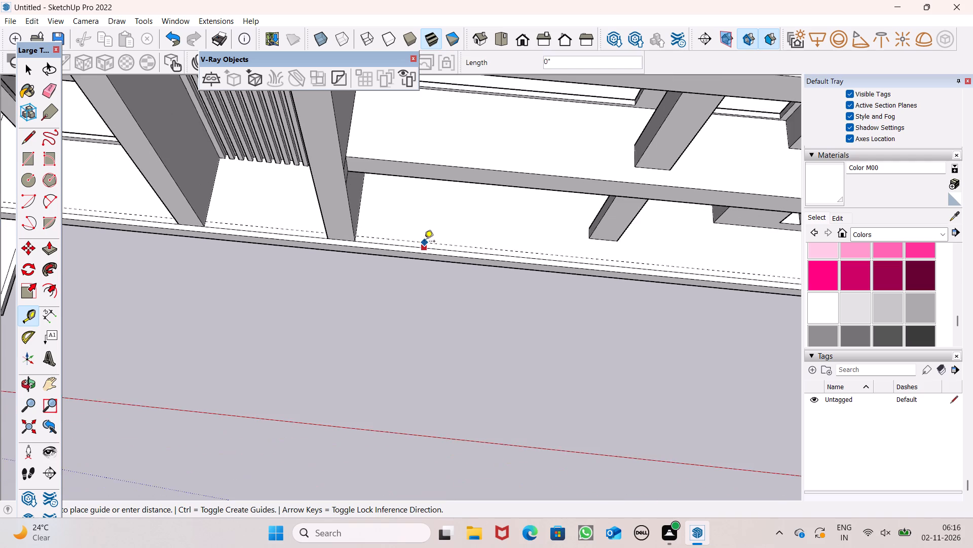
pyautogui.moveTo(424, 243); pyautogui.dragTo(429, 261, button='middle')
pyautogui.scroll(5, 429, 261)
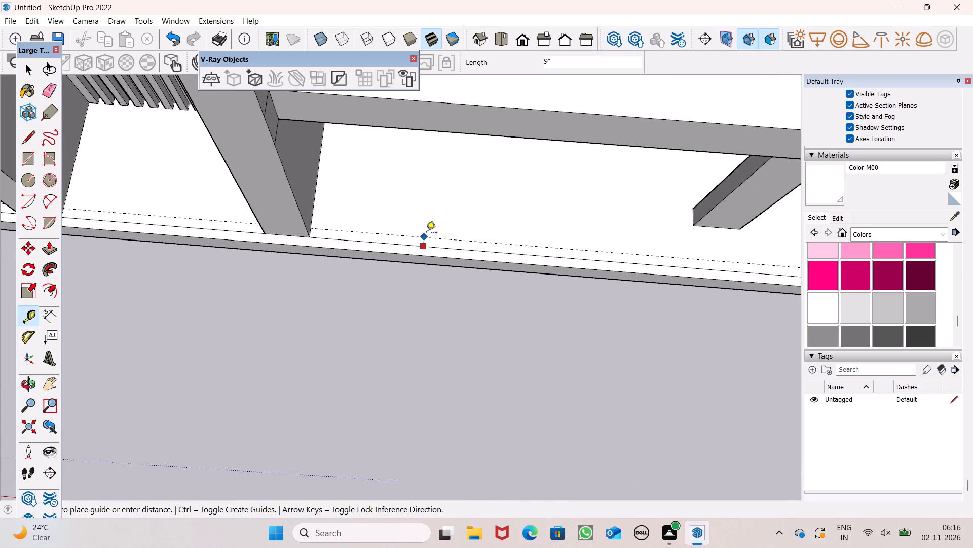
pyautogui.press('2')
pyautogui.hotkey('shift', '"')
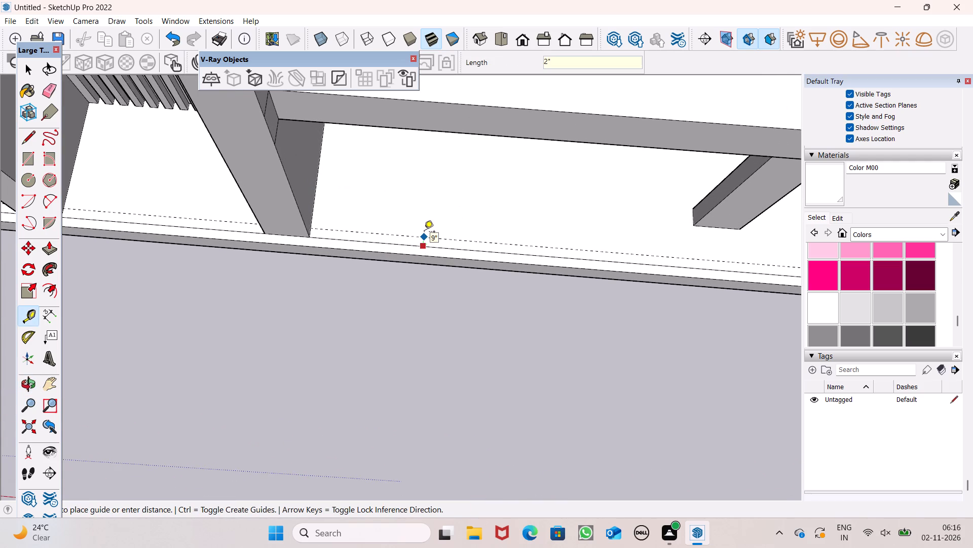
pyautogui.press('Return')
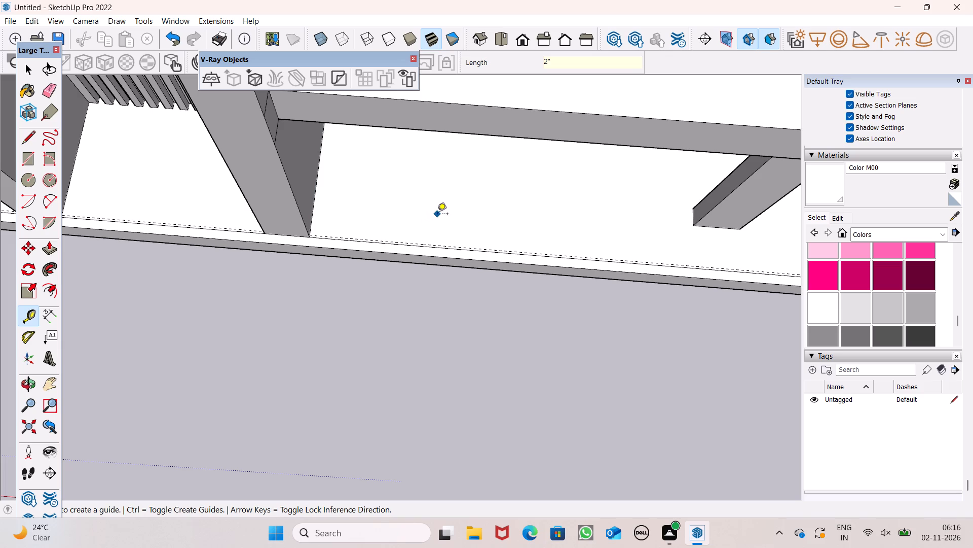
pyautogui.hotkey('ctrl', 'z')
# Place a freehand guide parallel to the base slab's inner front line, a short distance towards the building.
pyautogui.scroll(5, 456, 241)
pyautogui.scroll(-4, 474, 229)
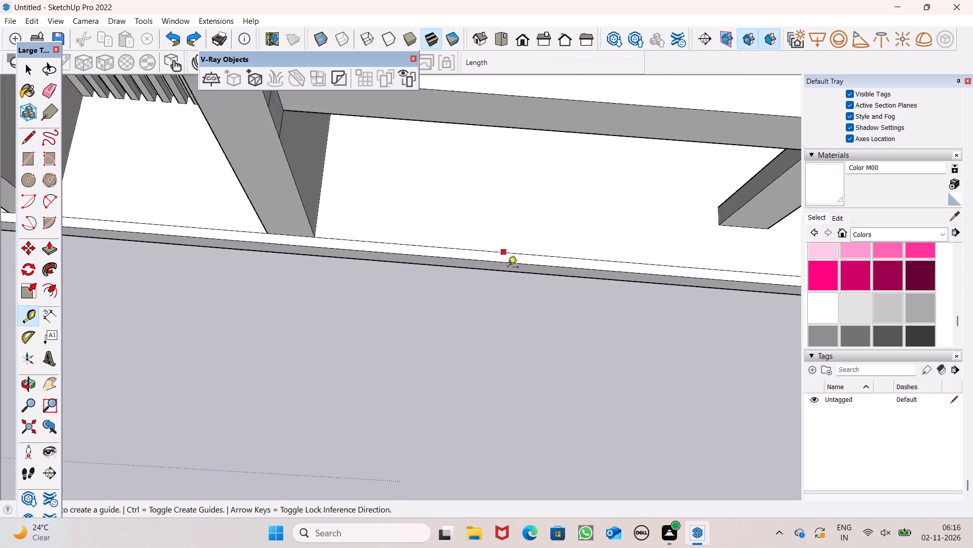
pyautogui.scroll(-8, 508, 268)
pyautogui.scroll(7, 429, 251)
pyautogui.scroll(6, 503, 262)
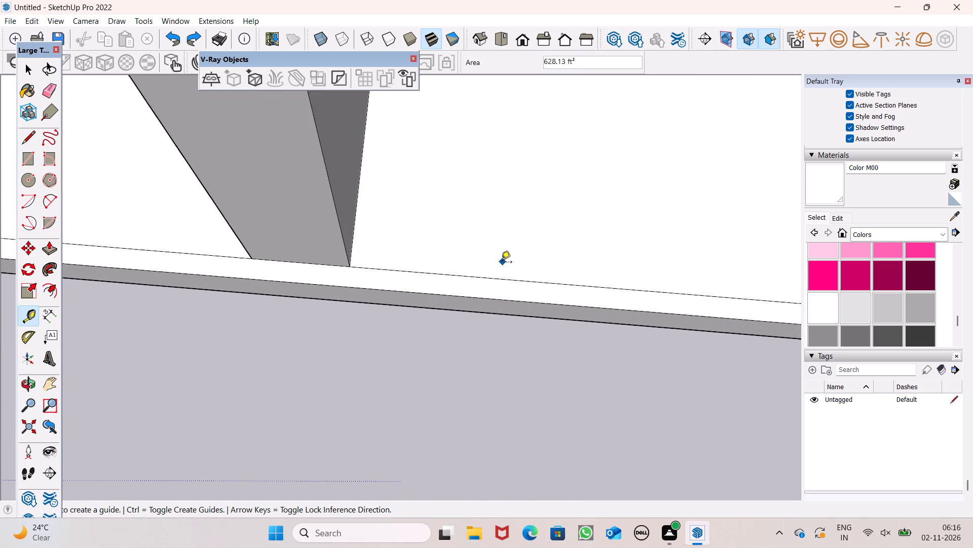
pyautogui.scroll(2, 501, 263)
pyautogui.moveTo(452, 277); pyautogui.dragTo(448, 269)
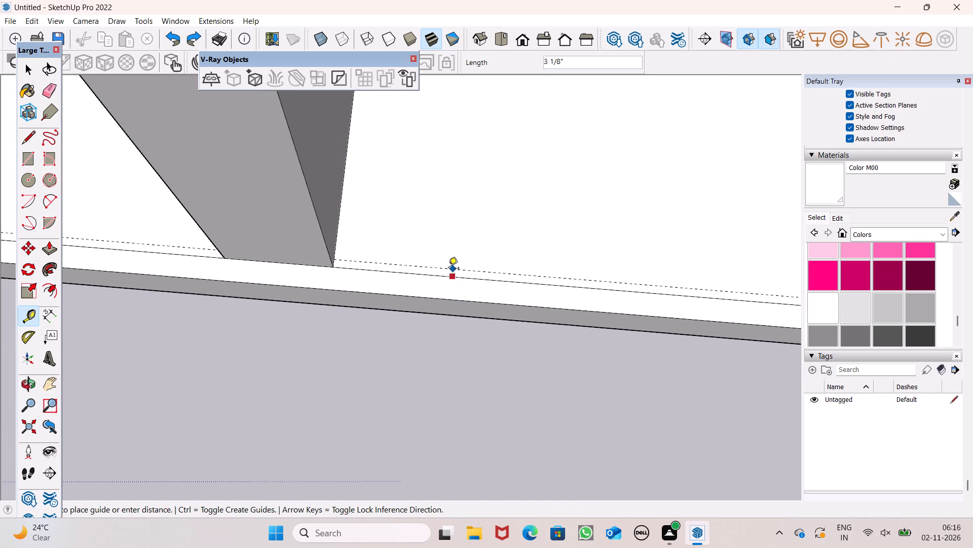
pyautogui.moveTo(448, 269); pyautogui.dragTo(448, 270)
pyautogui.moveTo(454, 277); pyautogui.dragTo(456, 267)
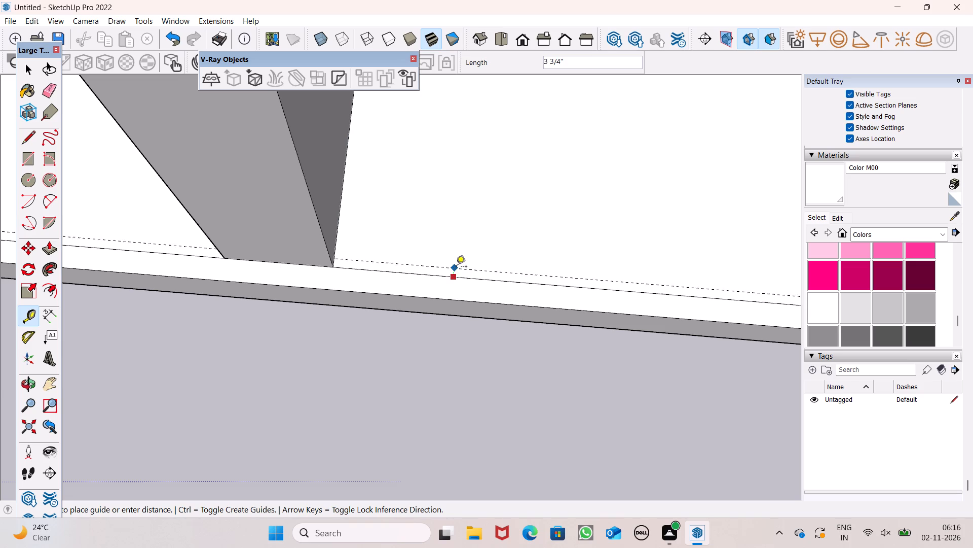
pyautogui.moveTo(456, 267); pyautogui.dragTo(460, 265)
# Place a second parallel guide on the base slab, 2" from the first towards the building.
pyautogui.moveTo(460, 267); pyautogui.dragTo(460, 254)
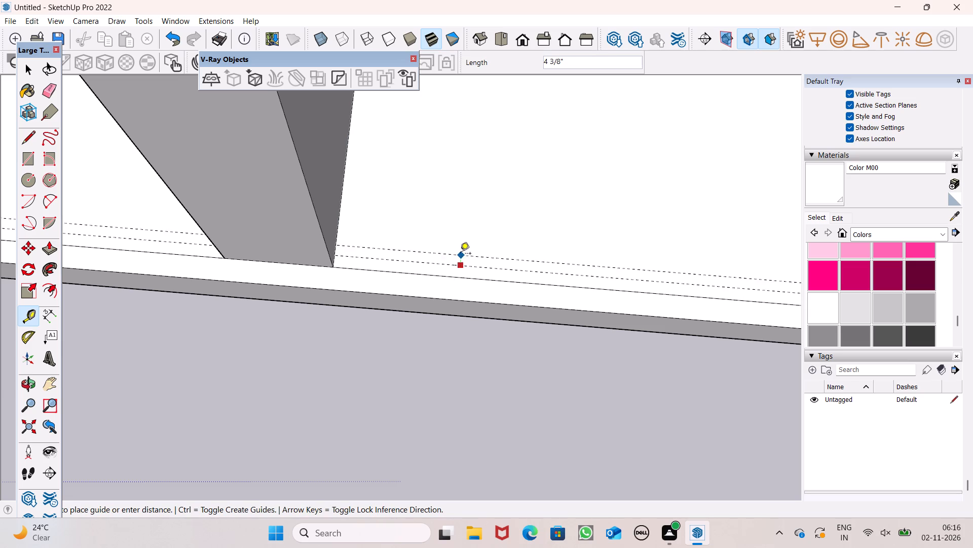
pyautogui.moveTo(460, 254); pyautogui.dragTo(460, 245)
pyautogui.press('2')
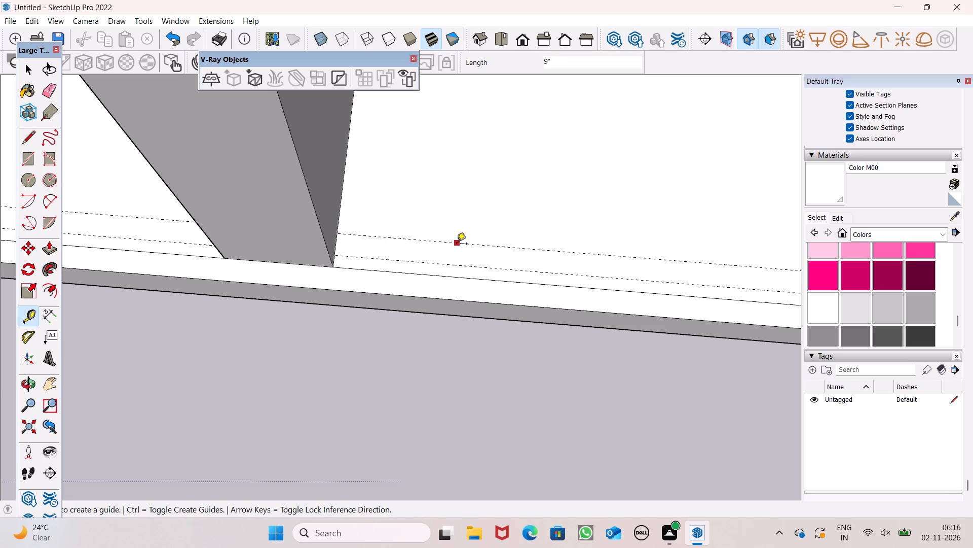
pyautogui.hotkey('shift', '"')
pyautogui.press('Return')
pyautogui.press('space')
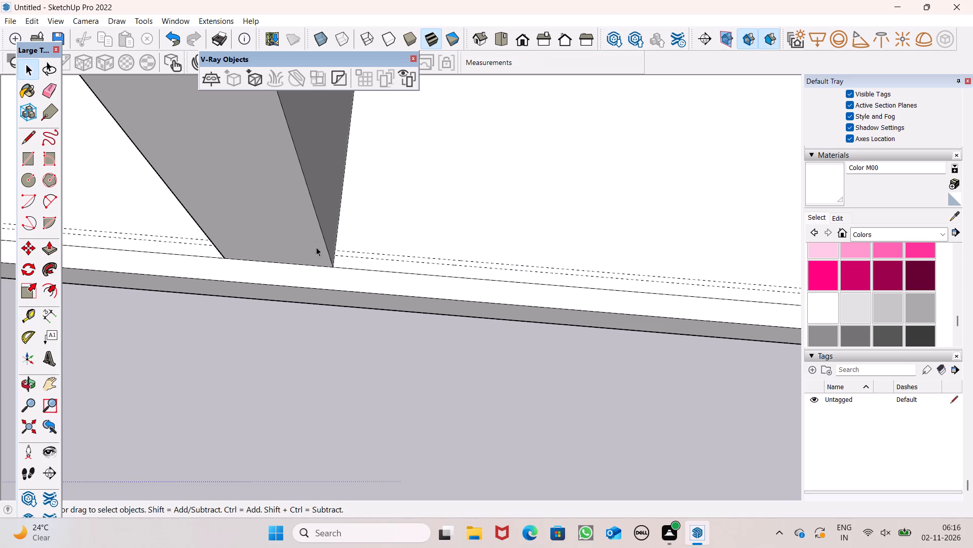
# Draw a rectangle 2" by about 64' 6 1/4" between the two guides, spanning the base slab between the frame uprights.
pyautogui.scroll(-5, 359, 33)
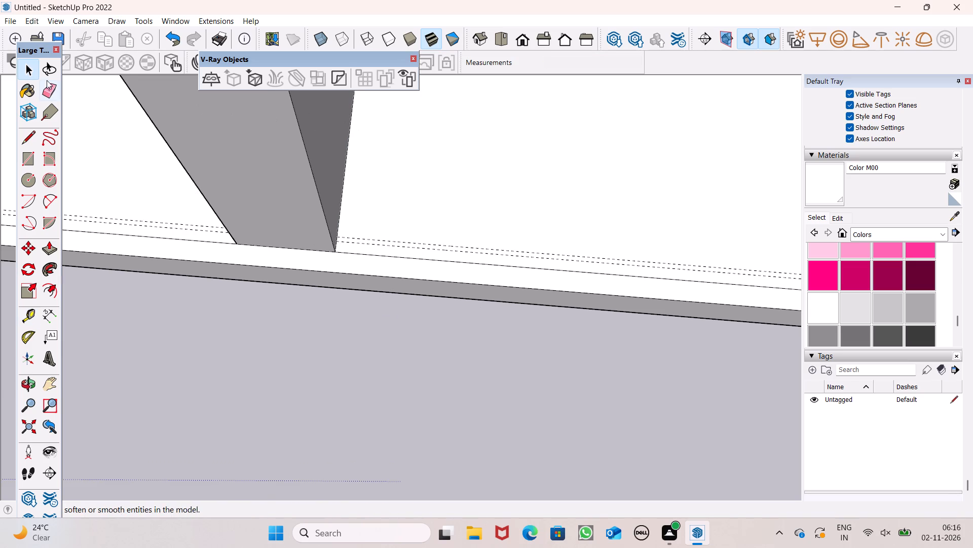
pyautogui.click(26, 163)
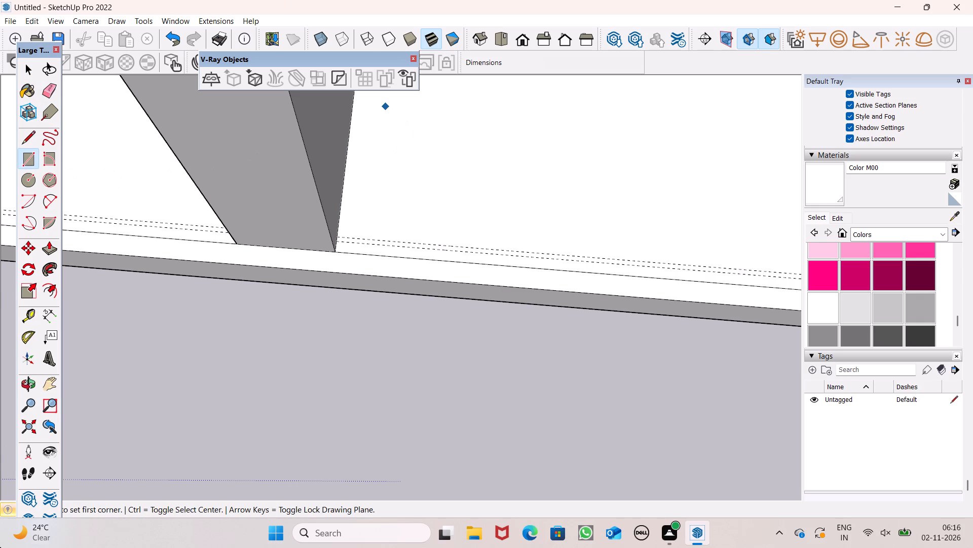
pyautogui.scroll(-3, 458, 267)
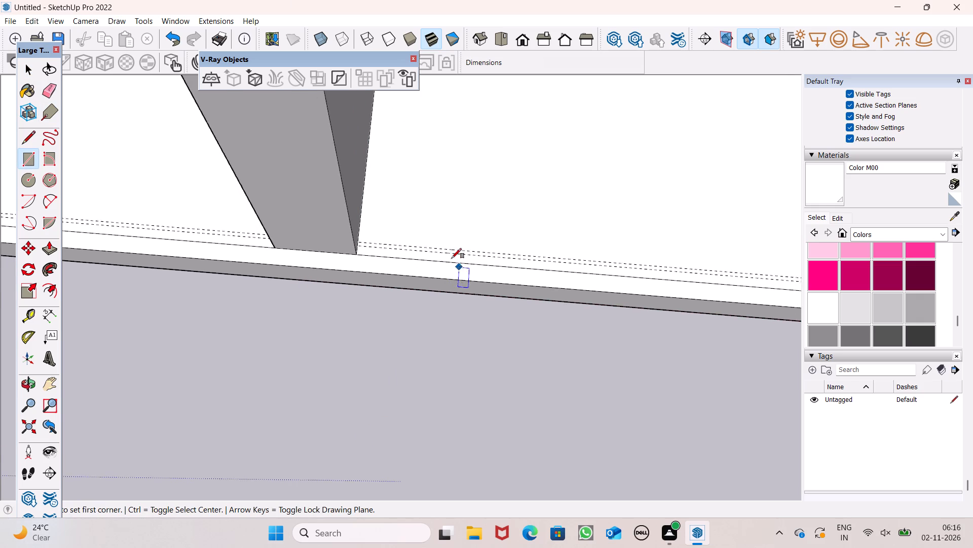
pyautogui.scroll(13, 375, 254)
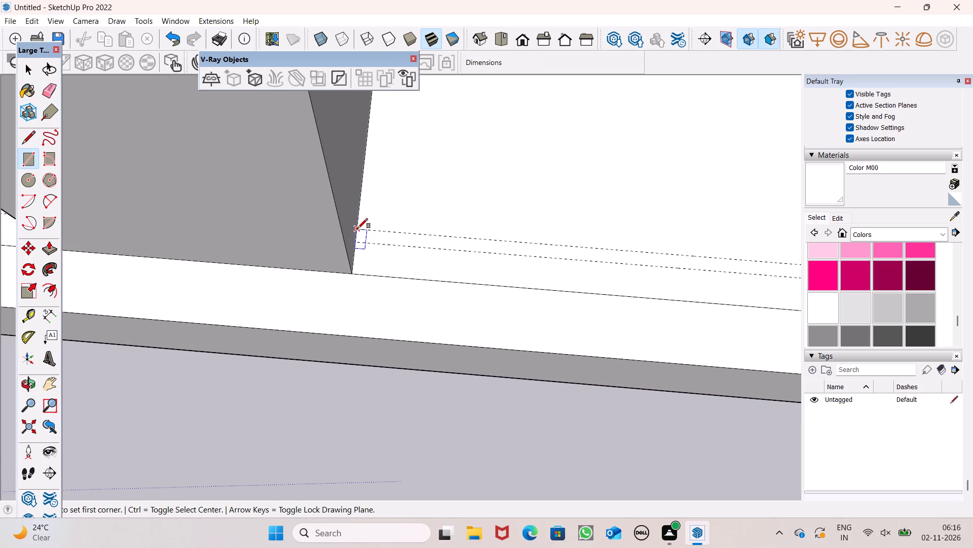
pyautogui.click(358, 228)
pyautogui.click(359, 243)
pyautogui.scroll(-6, 457, 300)
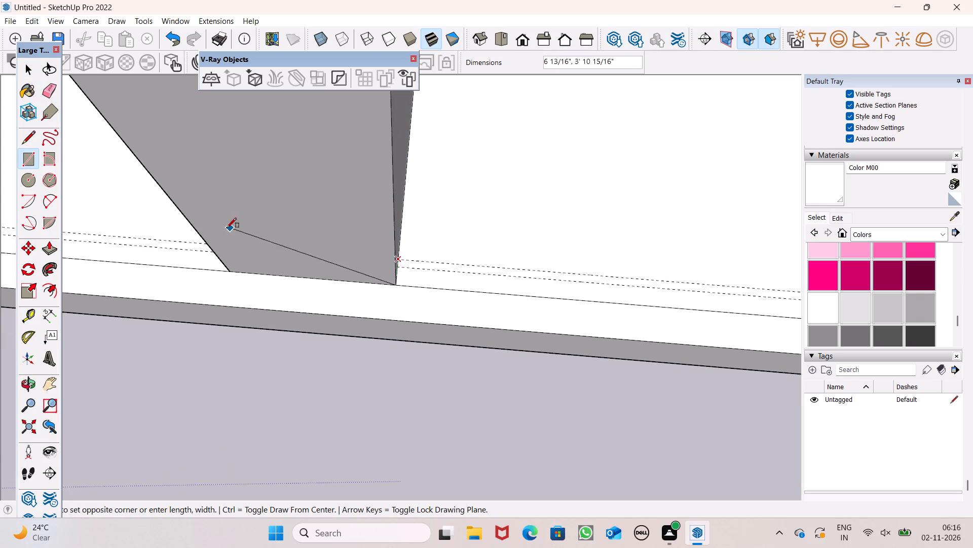
pyautogui.scroll(-6, 262, 271)
pyautogui.scroll(-5, 616, 276)
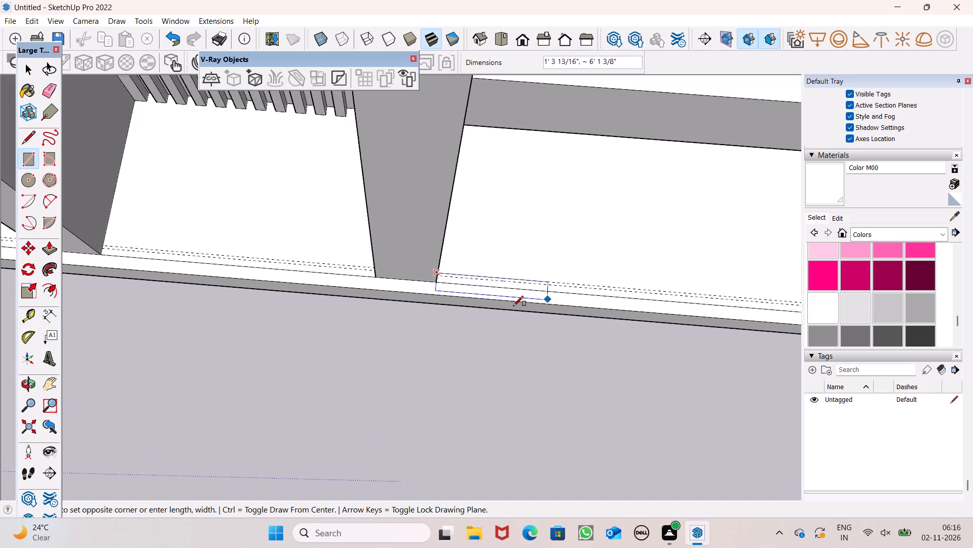
pyautogui.scroll(-1, 513, 306)
pyautogui.scroll(-2, 313, 296)
pyautogui.scroll(-7, 511, 268)
pyautogui.scroll(-2, 404, 302)
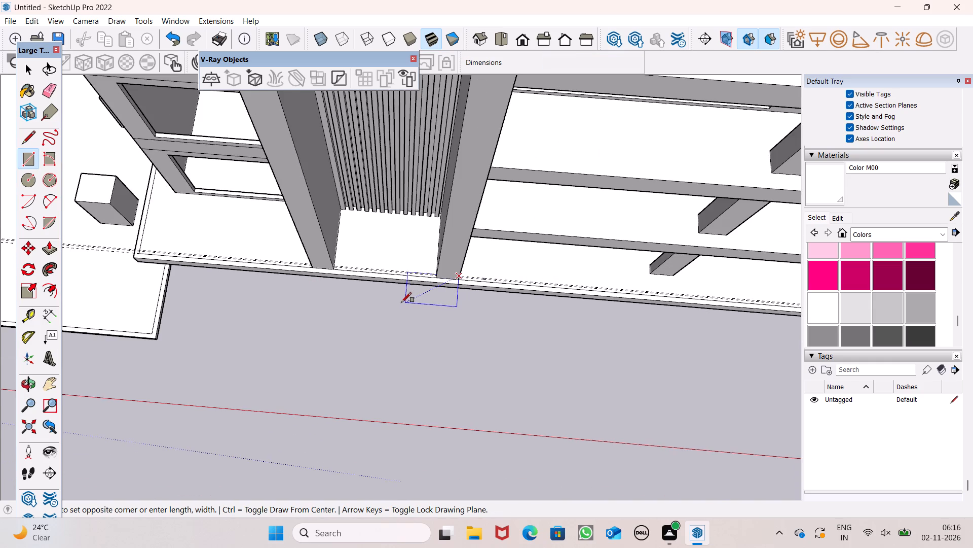
pyautogui.scroll(-9, 401, 302)
pyautogui.scroll(7, 592, 337)
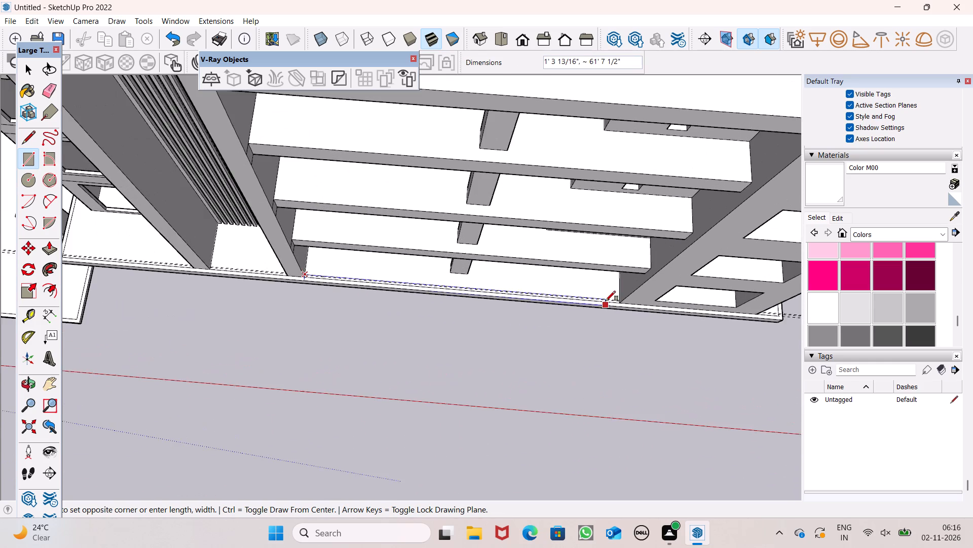
pyautogui.scroll(14, 606, 301)
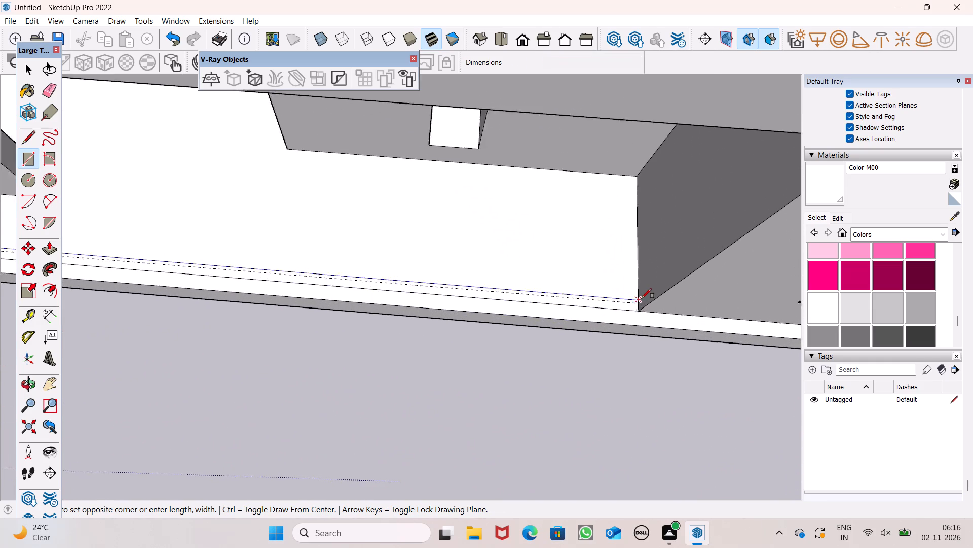
pyautogui.scroll(14, 642, 298)
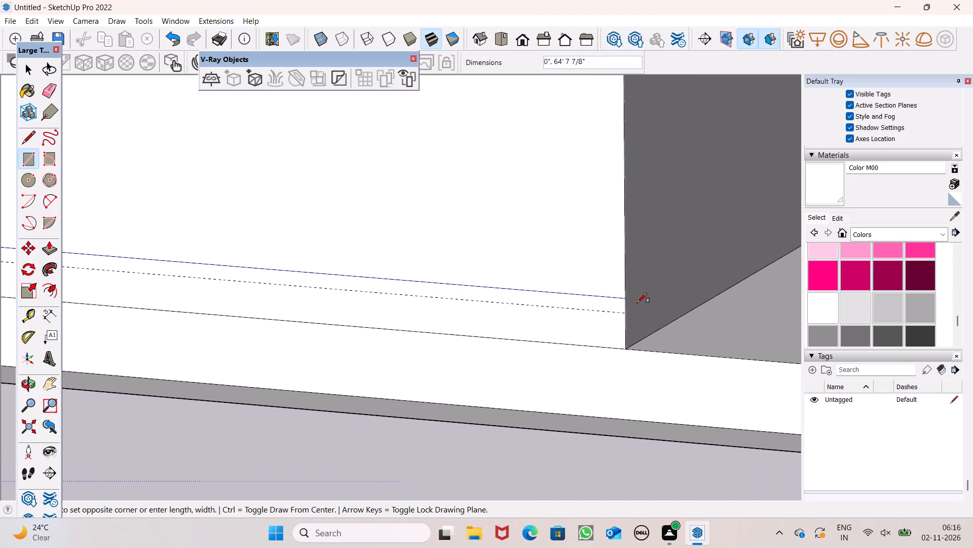
pyautogui.scroll(7, 637, 303)
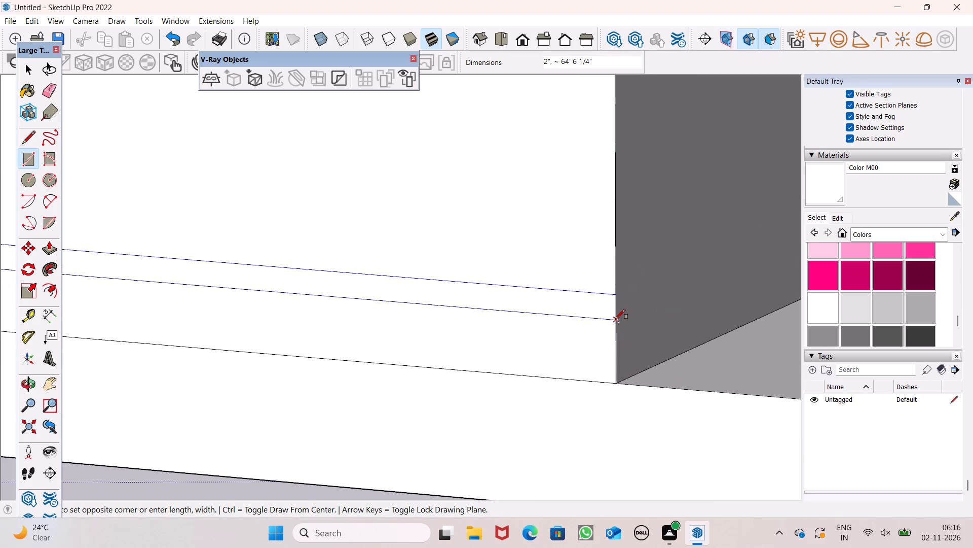
pyautogui.click(615, 319)
pyautogui.press('space')
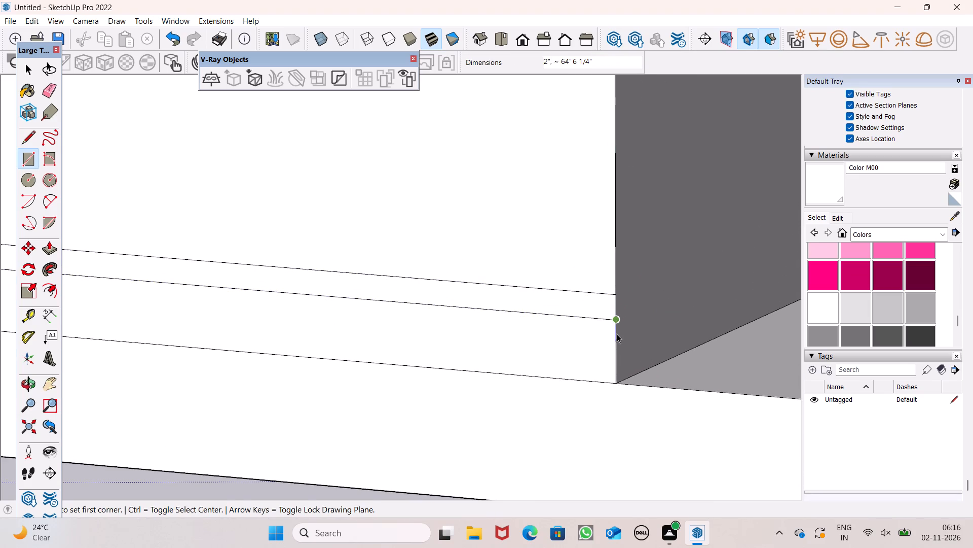
pyautogui.scroll(-7, 644, 318)
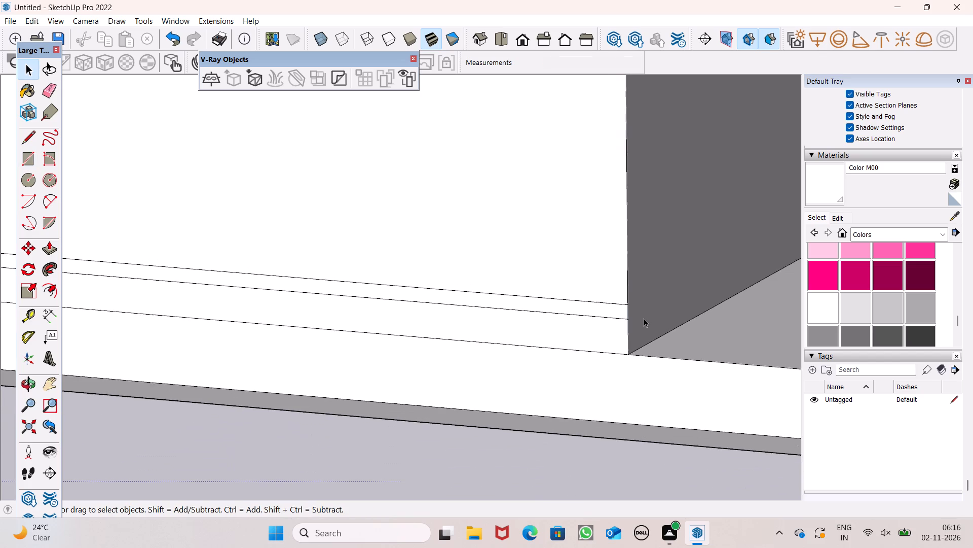
pyautogui.scroll(-16, 629, 303)
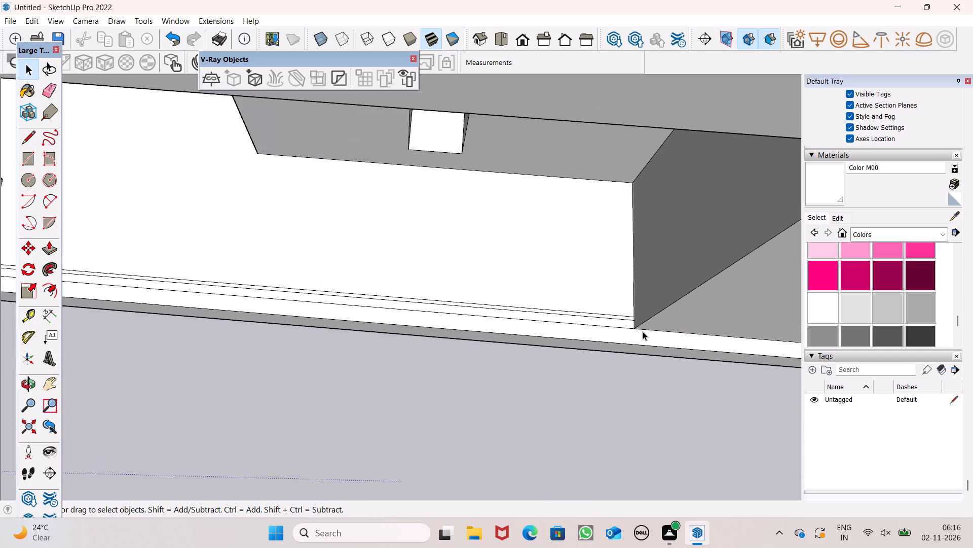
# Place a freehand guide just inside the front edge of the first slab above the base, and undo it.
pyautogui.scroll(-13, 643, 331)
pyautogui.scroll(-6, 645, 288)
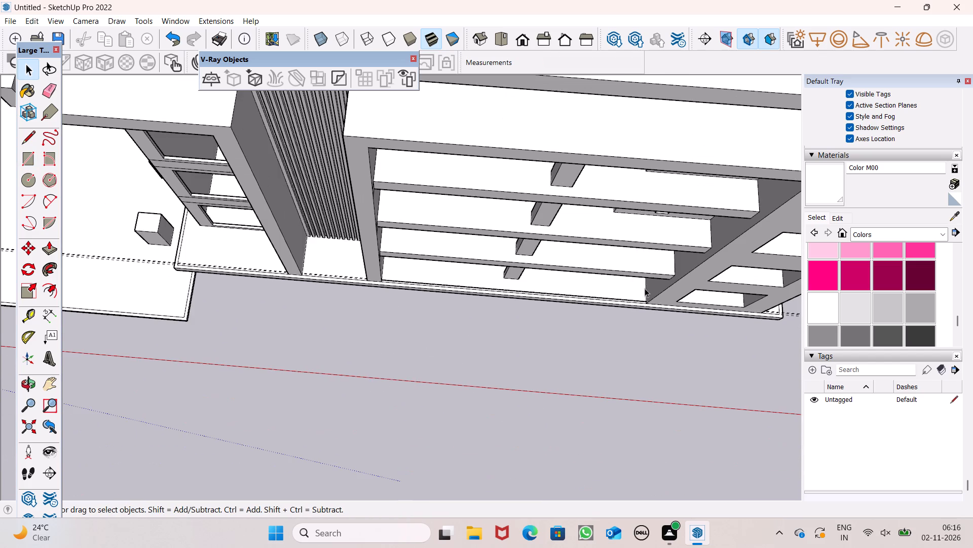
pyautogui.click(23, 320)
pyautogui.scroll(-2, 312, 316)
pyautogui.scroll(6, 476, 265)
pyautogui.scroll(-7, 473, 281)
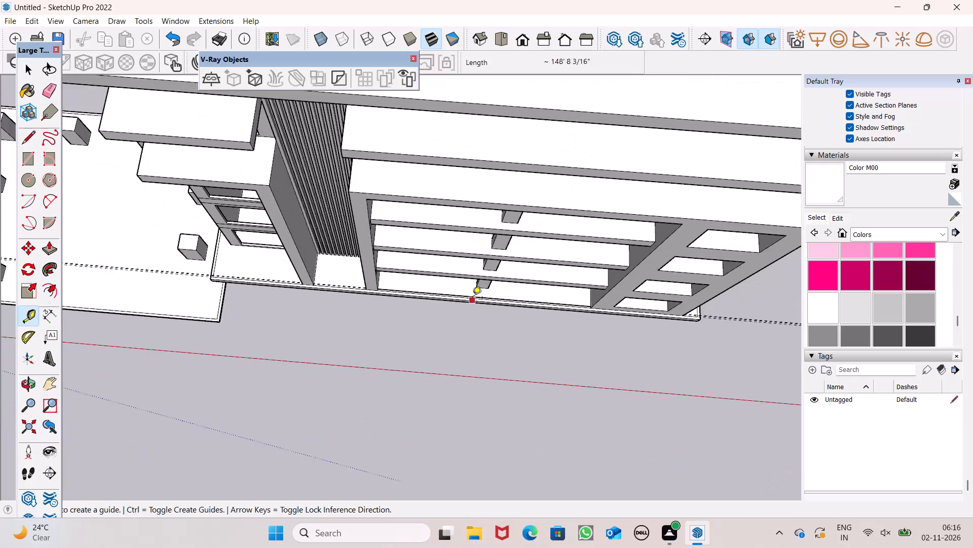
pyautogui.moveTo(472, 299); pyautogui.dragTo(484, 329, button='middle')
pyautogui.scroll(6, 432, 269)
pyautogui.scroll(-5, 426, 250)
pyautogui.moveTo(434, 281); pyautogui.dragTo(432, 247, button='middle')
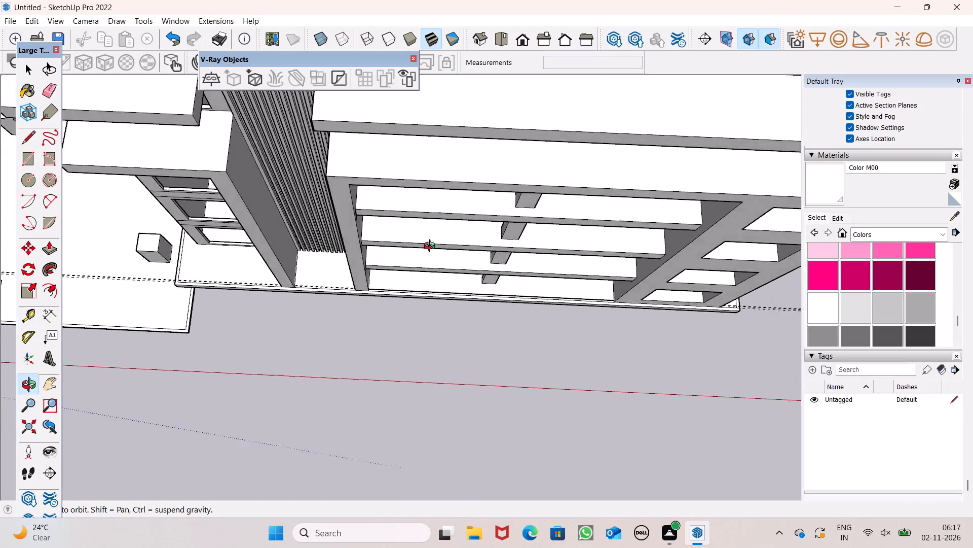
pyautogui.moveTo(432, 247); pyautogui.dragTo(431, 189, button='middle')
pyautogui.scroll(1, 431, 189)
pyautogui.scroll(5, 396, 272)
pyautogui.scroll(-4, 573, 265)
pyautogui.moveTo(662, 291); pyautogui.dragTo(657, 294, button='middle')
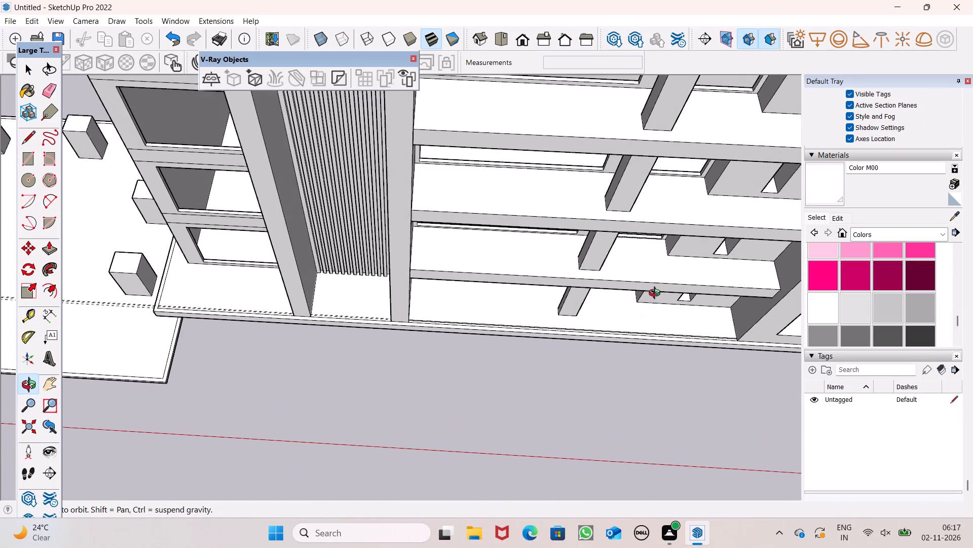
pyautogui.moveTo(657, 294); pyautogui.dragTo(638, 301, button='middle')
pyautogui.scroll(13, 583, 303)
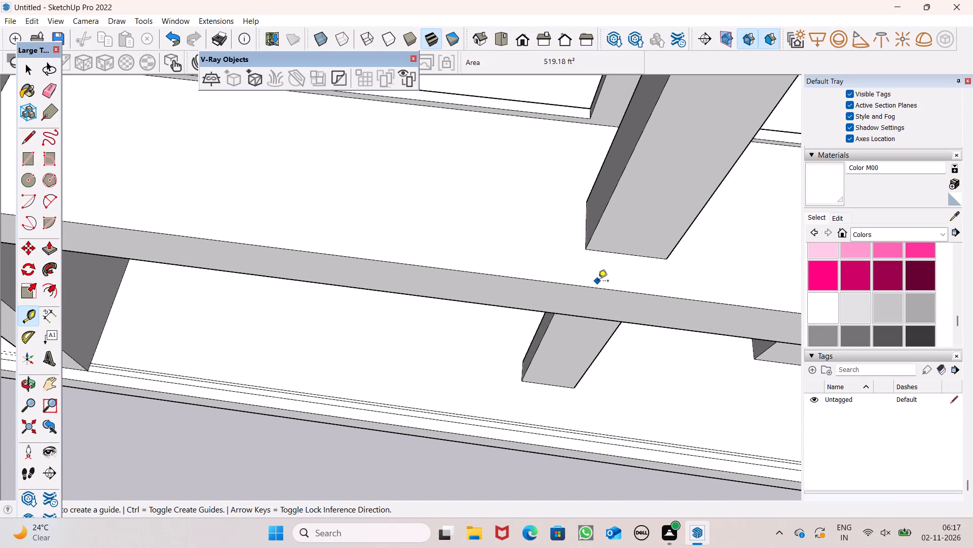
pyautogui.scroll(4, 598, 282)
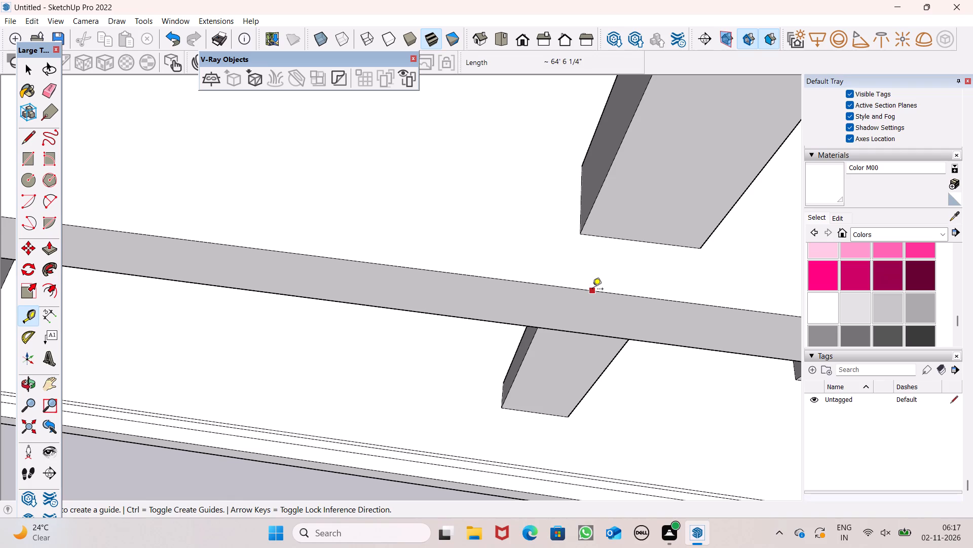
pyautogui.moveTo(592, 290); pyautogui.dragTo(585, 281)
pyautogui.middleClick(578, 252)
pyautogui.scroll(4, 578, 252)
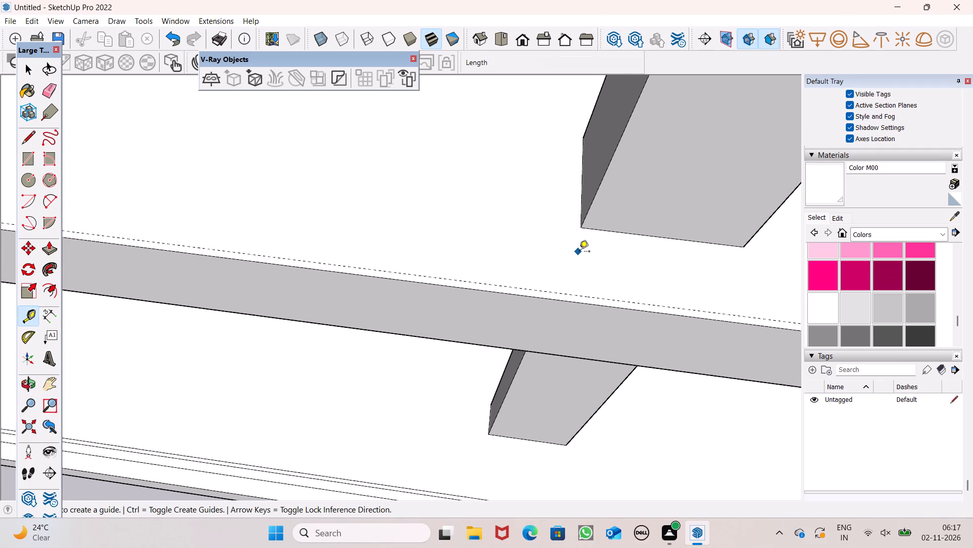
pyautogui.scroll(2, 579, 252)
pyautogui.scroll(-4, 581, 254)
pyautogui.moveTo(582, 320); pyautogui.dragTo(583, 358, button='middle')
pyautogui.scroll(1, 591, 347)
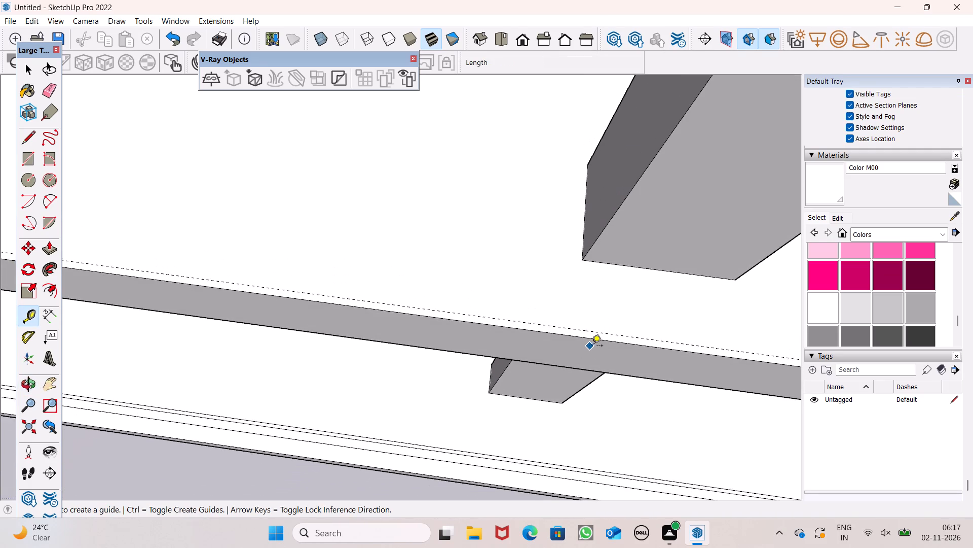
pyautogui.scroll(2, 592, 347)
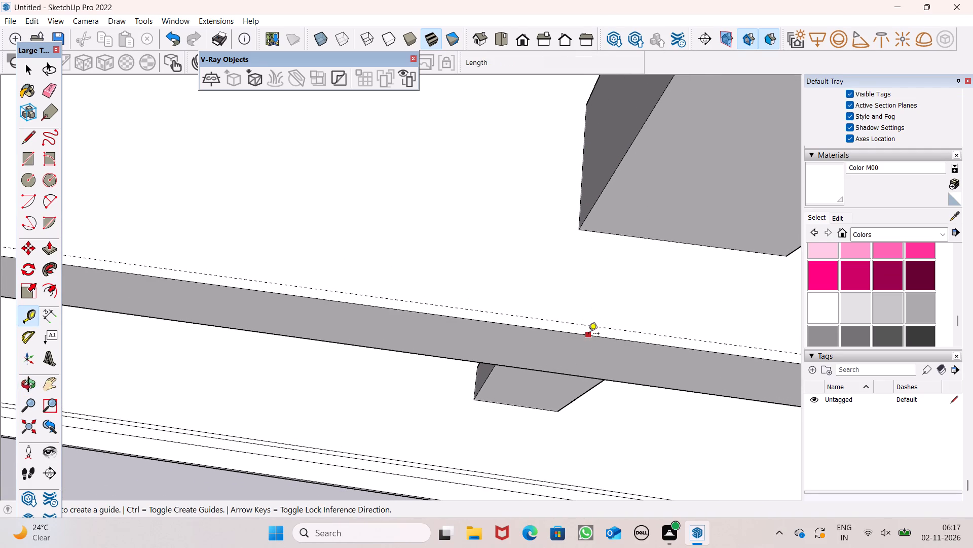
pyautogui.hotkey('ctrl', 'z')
# Place a freehand guide parallel to the front edge of the first slab above the base, a short distance inward.
pyautogui.moveTo(574, 331); pyautogui.dragTo(574, 328)
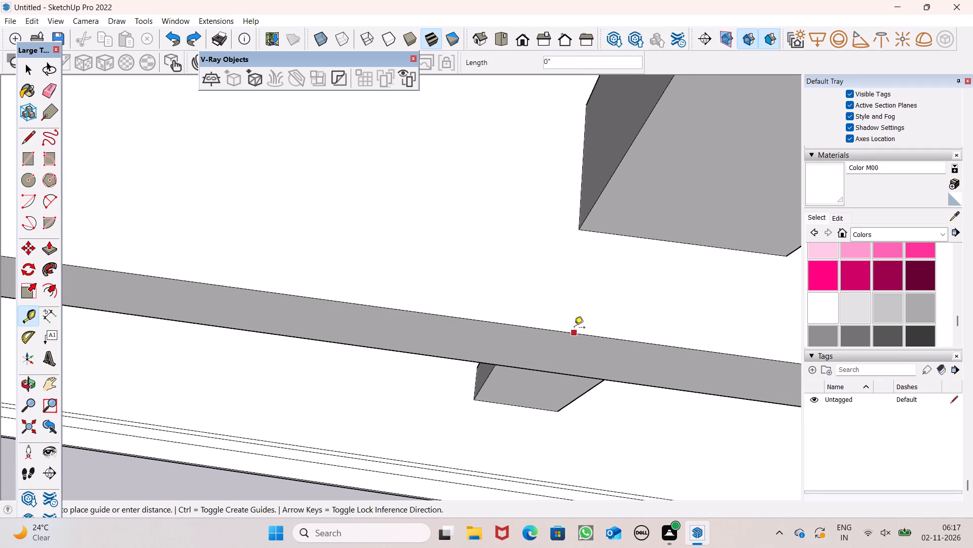
pyautogui.moveTo(574, 328); pyautogui.dragTo(570, 319)
# Place a second parallel guide on the first upper slab, 2" inward from its first guide.
pyautogui.moveTo(571, 321); pyautogui.dragTo(571, 312)
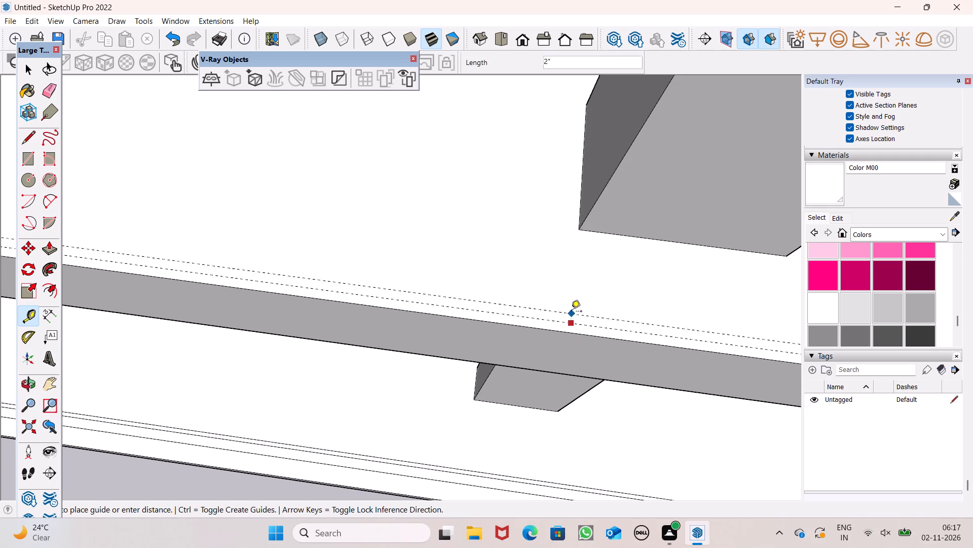
pyautogui.moveTo(571, 312); pyautogui.dragTo(571, 304)
pyautogui.press('2')
pyautogui.hotkey('shift', '"')
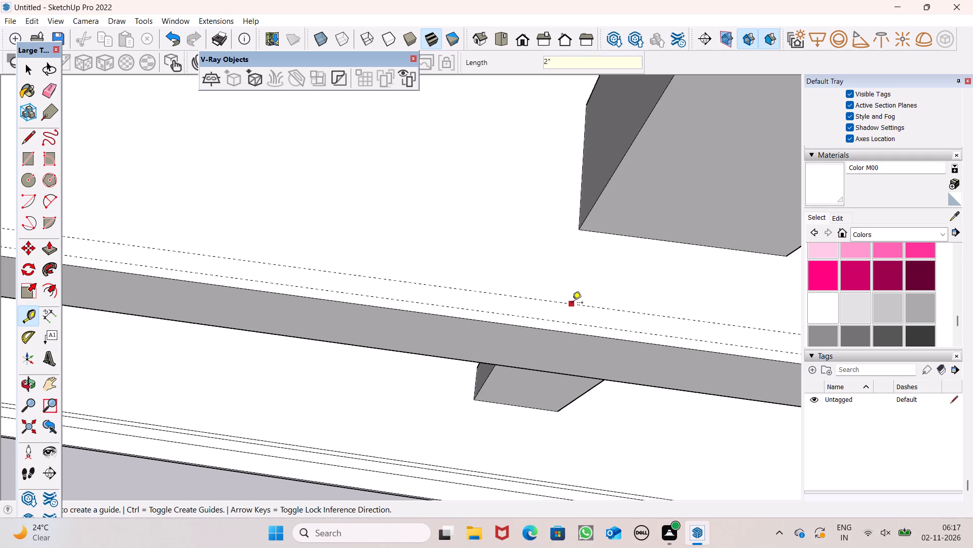
pyautogui.press('Return')
# Place a freehand guide parallel to the front edge of the second slab above the base, a short distance inward.
pyautogui.scroll(-7, 570, 349)
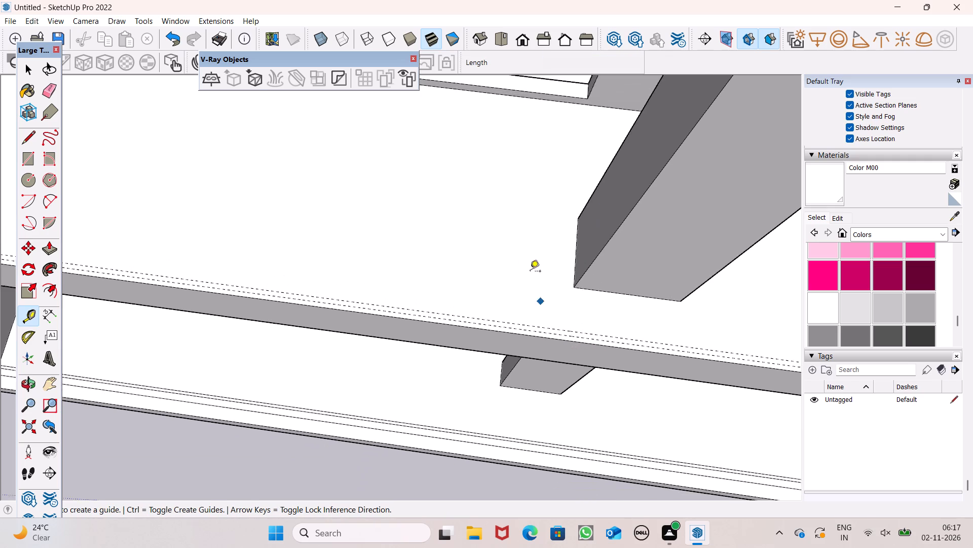
pyautogui.scroll(-6, 527, 261)
pyautogui.scroll(-6, 493, 364)
pyautogui.moveTo(503, 361); pyautogui.dragTo(549, 371, button='middle')
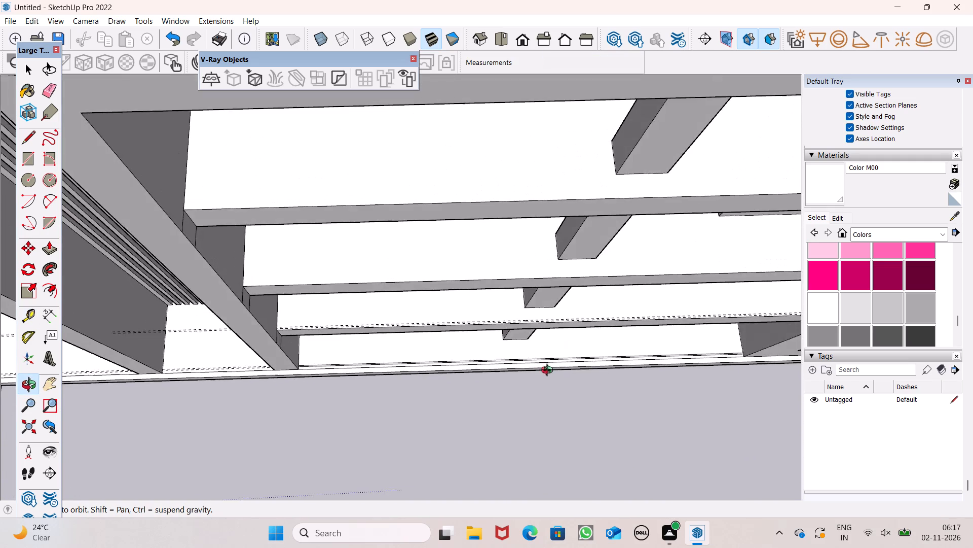
pyautogui.moveTo(549, 371); pyautogui.dragTo(514, 373, button='middle')
pyautogui.scroll(7, 516, 322)
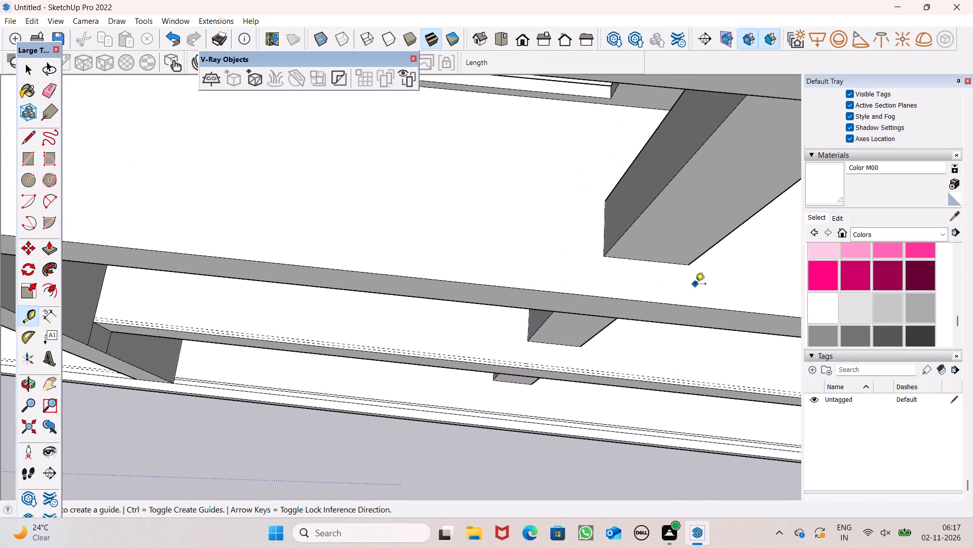
pyautogui.scroll(-1, 406, 260)
pyautogui.scroll(5, 665, 321)
pyautogui.scroll(6, 490, 232)
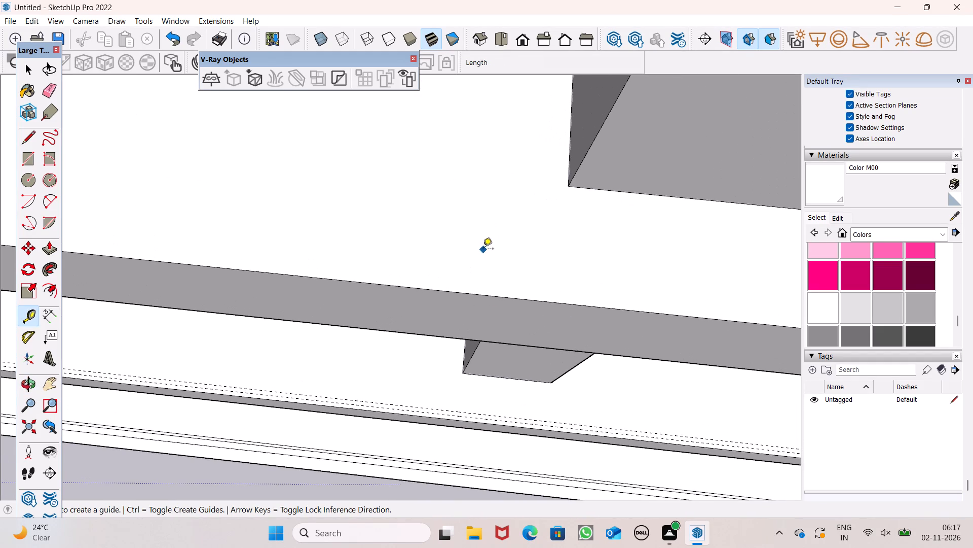
pyautogui.scroll(-6, 445, 273)
pyautogui.scroll(6, 437, 231)
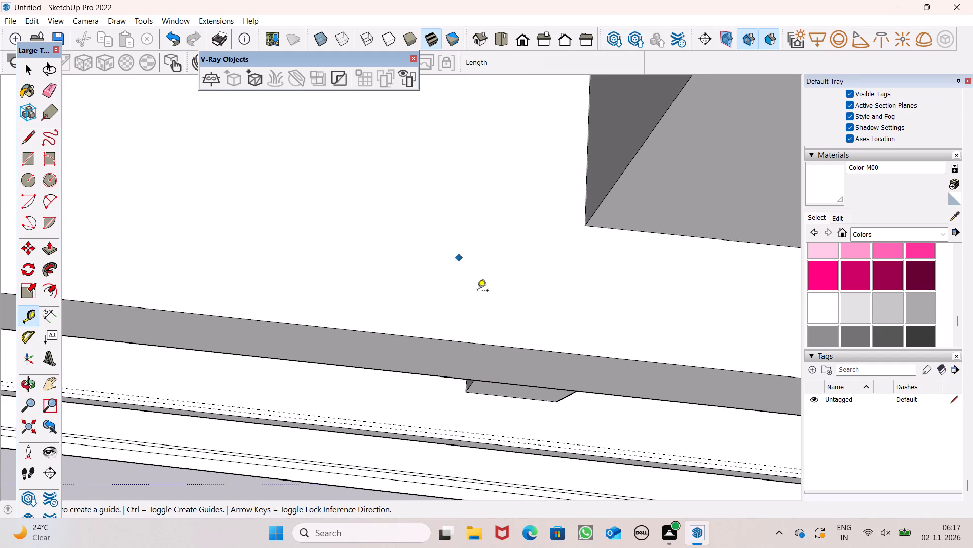
pyautogui.moveTo(509, 347); pyautogui.dragTo(520, 338)
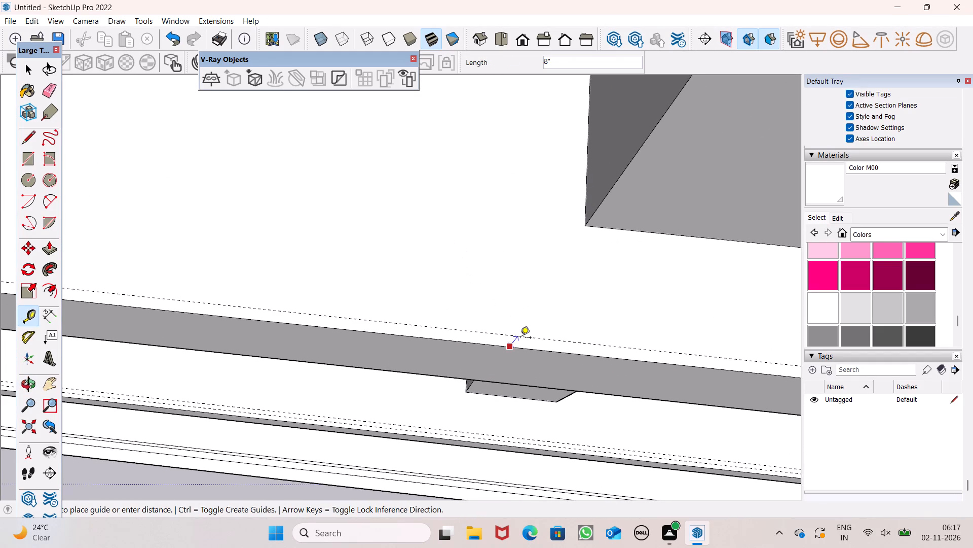
pyautogui.moveTo(520, 338); pyautogui.dragTo(512, 329)
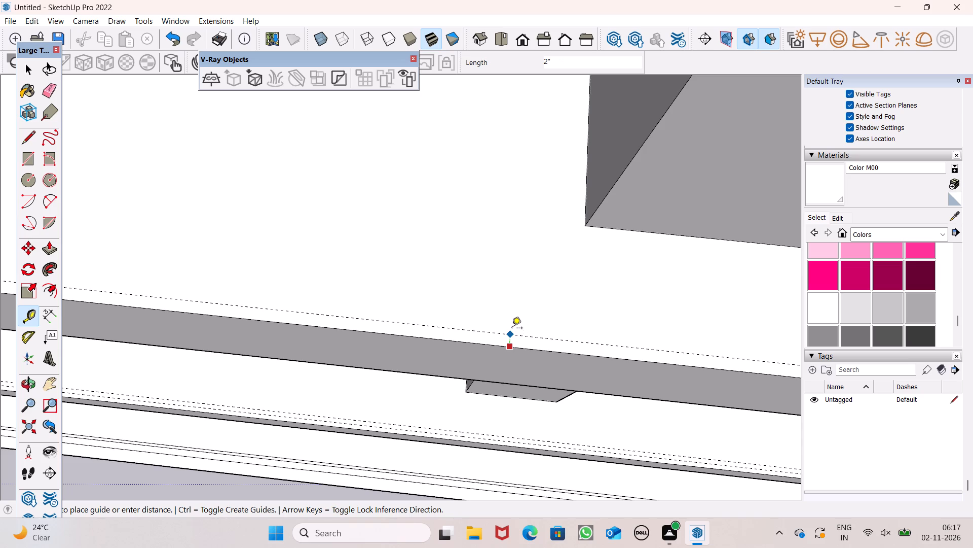
pyautogui.moveTo(512, 329); pyautogui.dragTo(512, 327)
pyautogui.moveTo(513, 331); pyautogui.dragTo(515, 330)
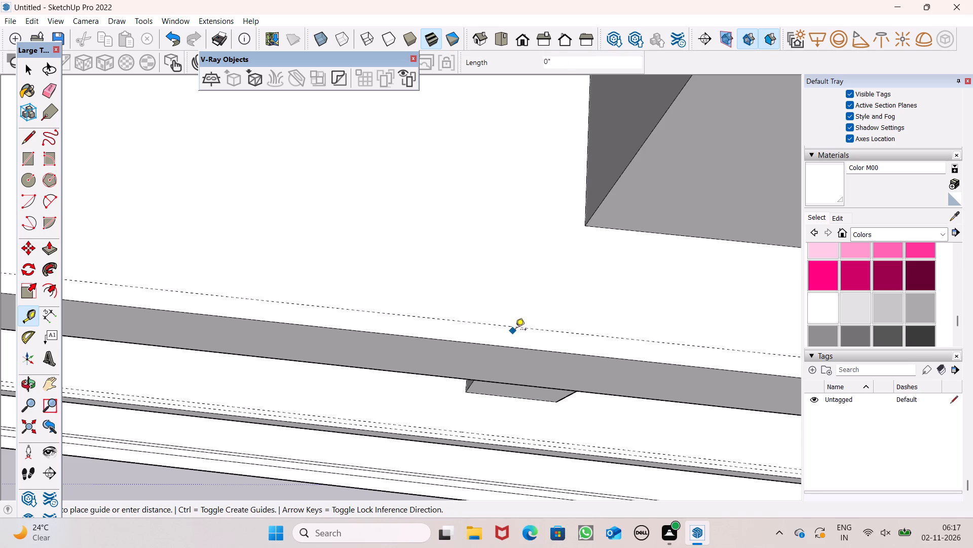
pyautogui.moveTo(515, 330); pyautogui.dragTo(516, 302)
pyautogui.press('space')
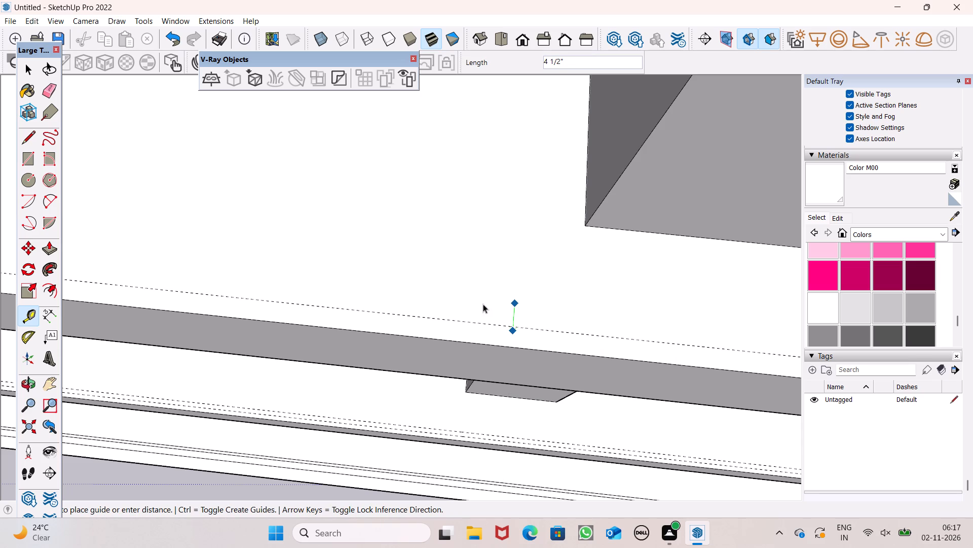
# Place a second parallel guide on the second upper slab, 2" inward from its first guide.
pyautogui.click(32, 317)
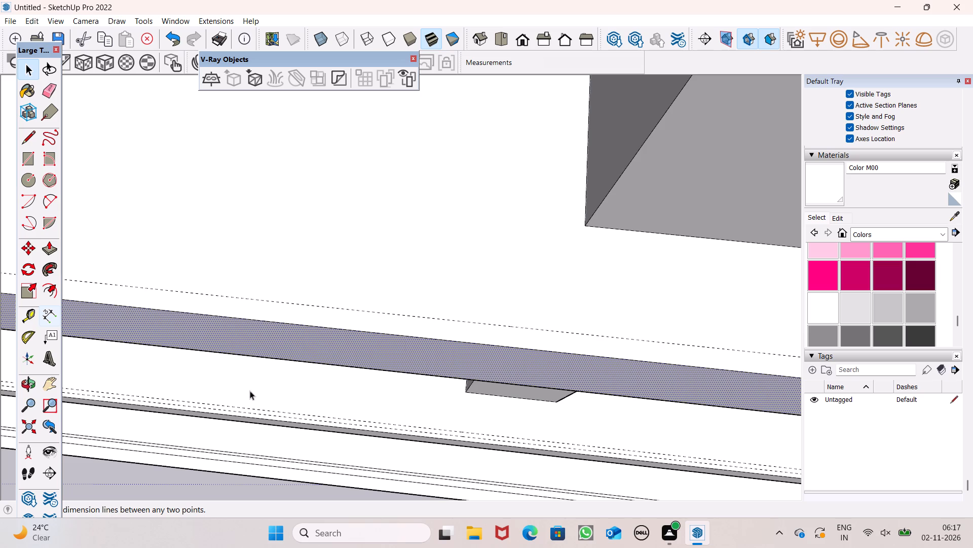
pyautogui.click(23, 313)
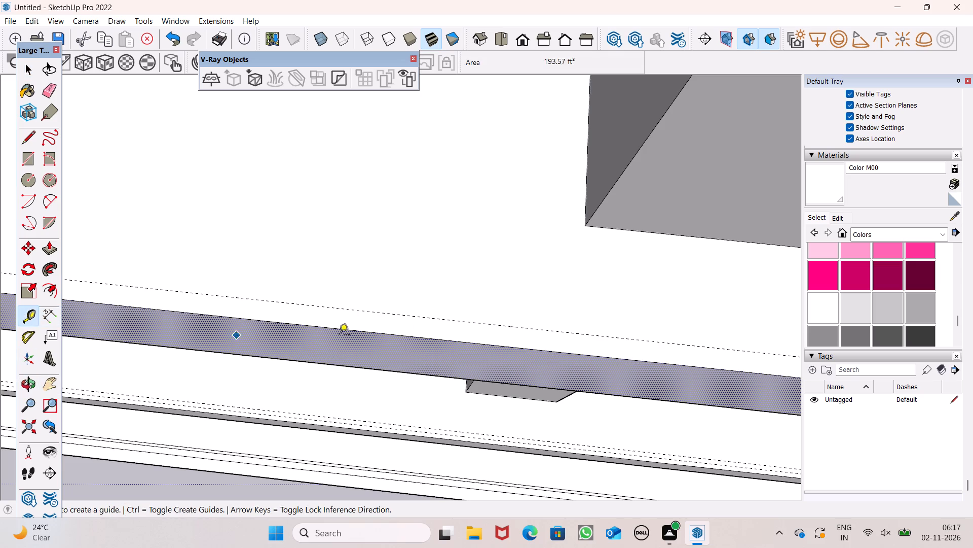
pyautogui.moveTo(522, 328); pyautogui.dragTo(521, 308)
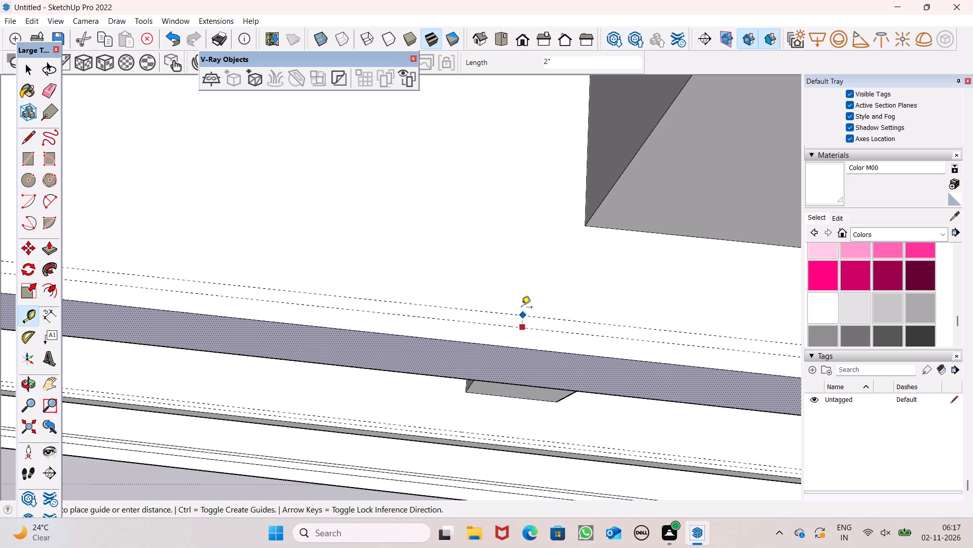
pyautogui.moveTo(521, 308); pyautogui.dragTo(521, 292)
pyautogui.press('2')
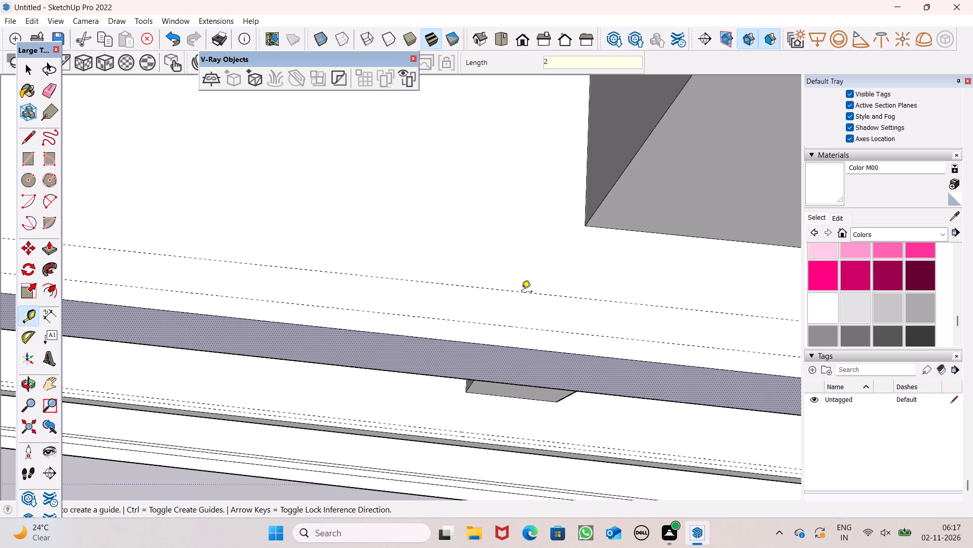
pyautogui.hotkey('shift', '"')
pyautogui.press('Return')
# Place a freehand guide parallel to the front edge of the third slab above the base, a short distance inward.
pyautogui.scroll(-2, 468, 328)
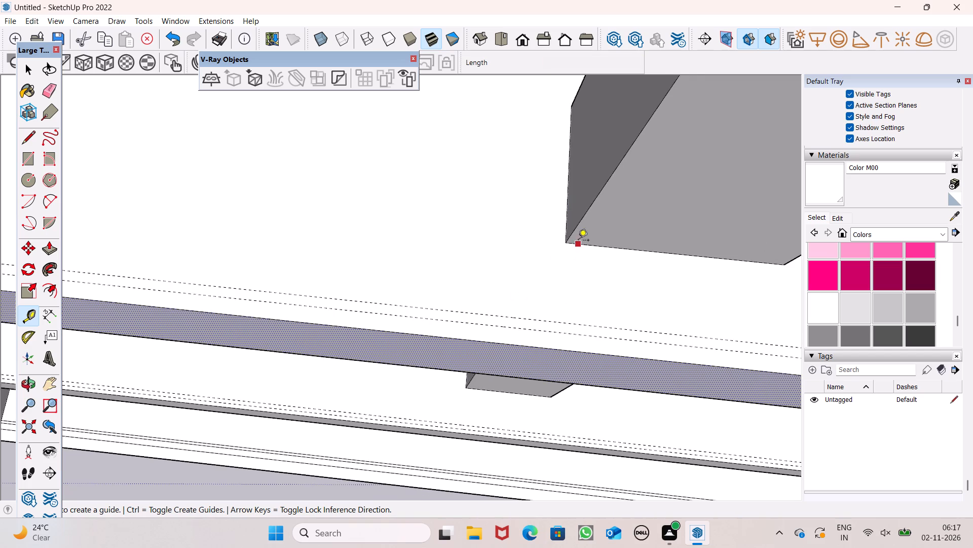
pyautogui.scroll(-5, 578, 253)
pyautogui.scroll(-5, 563, 300)
pyautogui.scroll(-6, 564, 372)
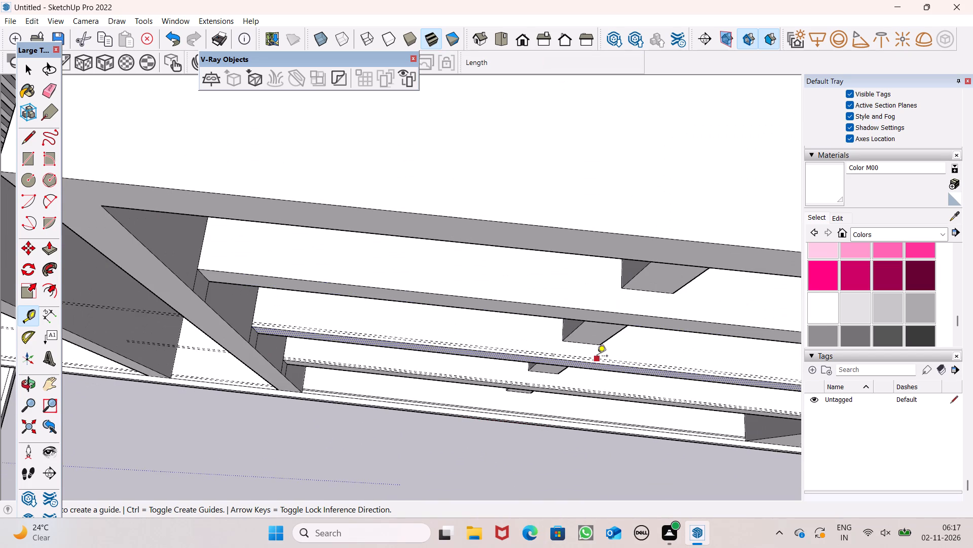
pyautogui.scroll(-6, 597, 357)
pyautogui.scroll(5, 584, 315)
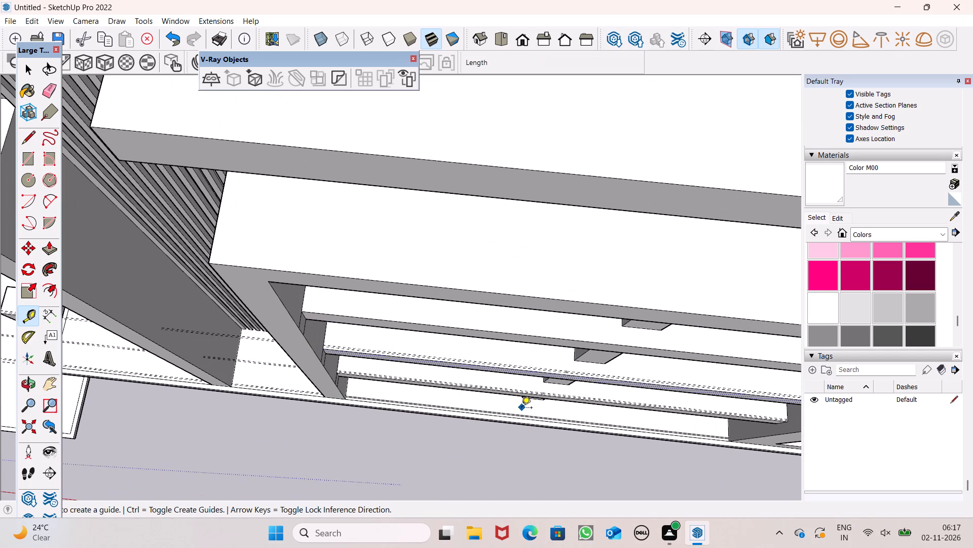
pyautogui.press('space')
pyautogui.scroll(-3, 516, 410)
pyautogui.moveTo(637, 352); pyautogui.dragTo(629, 298, button='middle')
pyautogui.scroll(1, 597, 351)
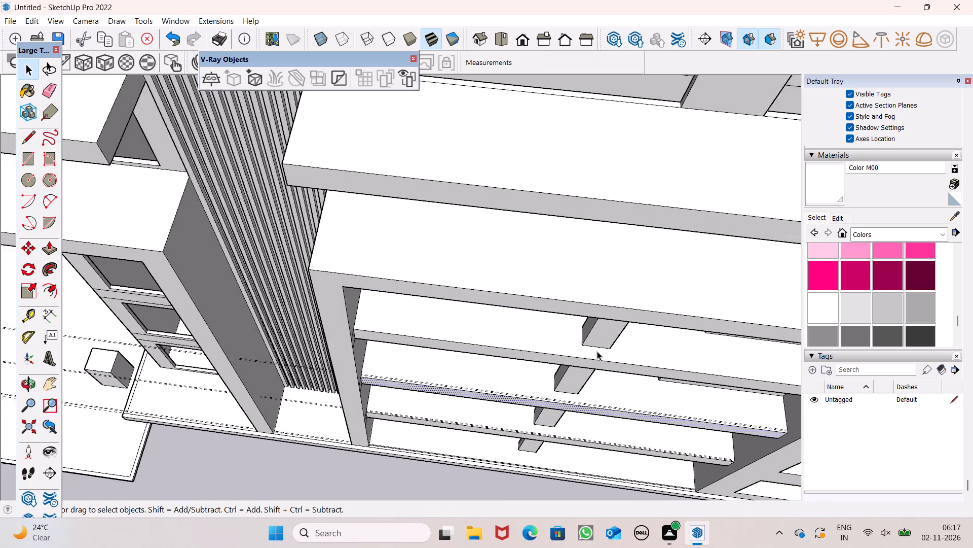
pyautogui.scroll(5, 597, 351)
pyautogui.scroll(-8, 603, 318)
pyautogui.moveTo(623, 357); pyautogui.dragTo(621, 304, button='middle')
pyautogui.scroll(1, 623, 357)
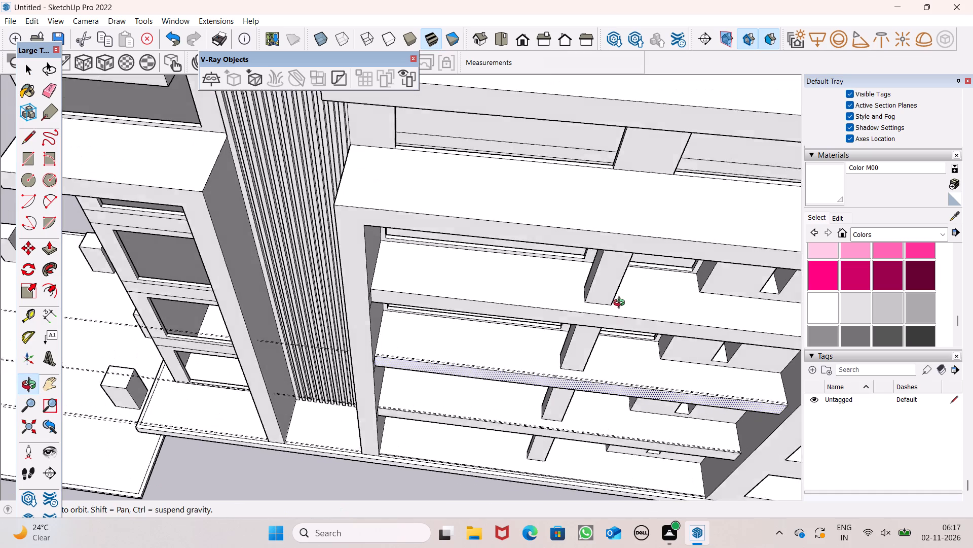
pyautogui.moveTo(621, 304); pyautogui.dragTo(621, 303, button='middle')
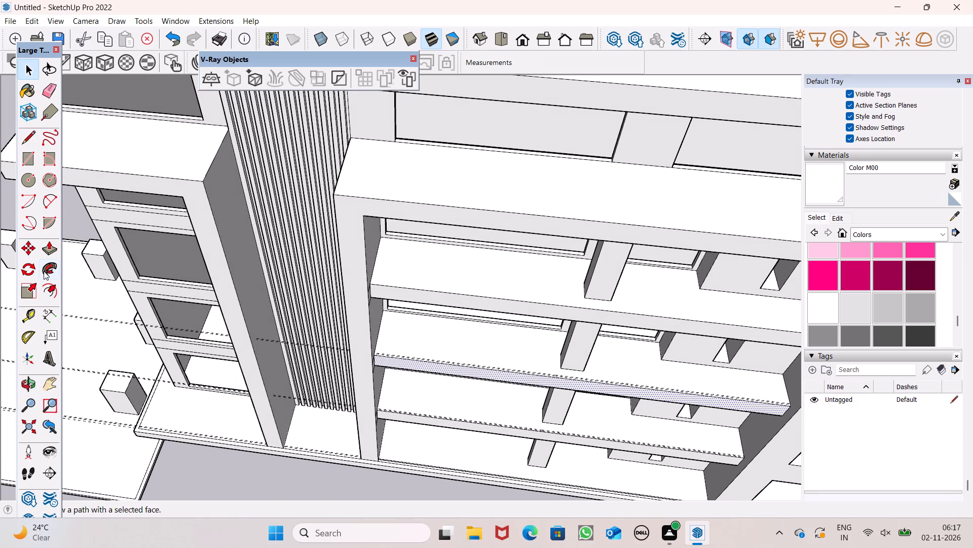
pyautogui.click(34, 318)
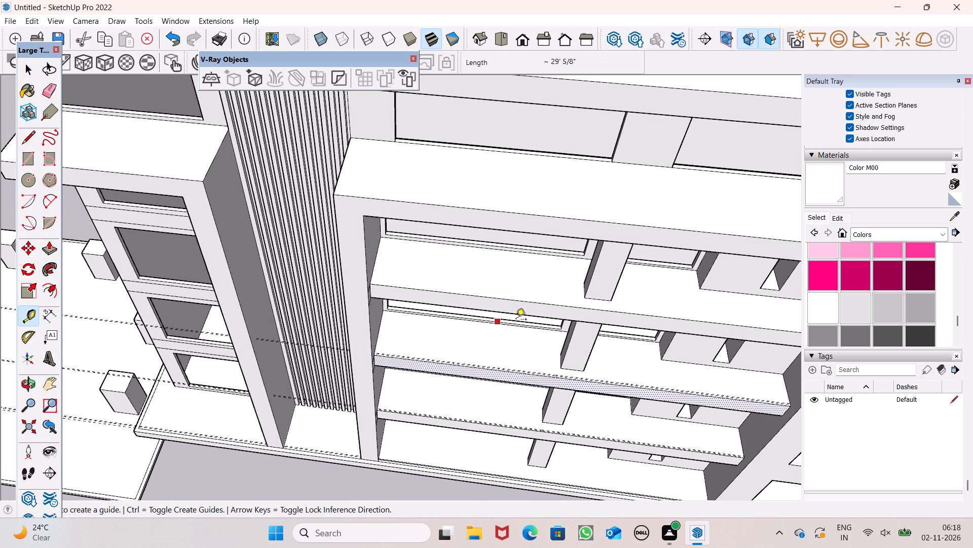
pyautogui.moveTo(530, 322); pyautogui.dragTo(528, 342, button='middle')
pyautogui.scroll(3, 528, 342)
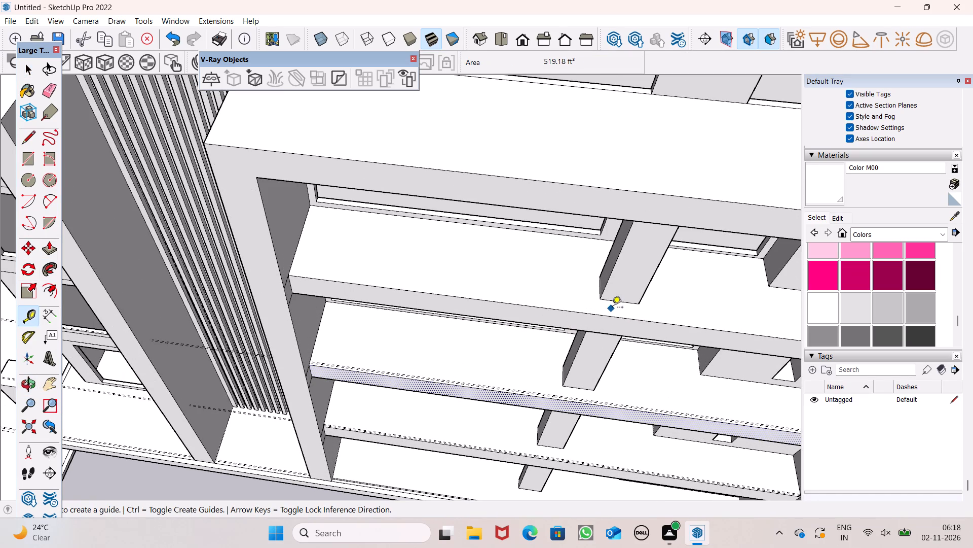
pyautogui.scroll(-1, 453, 269)
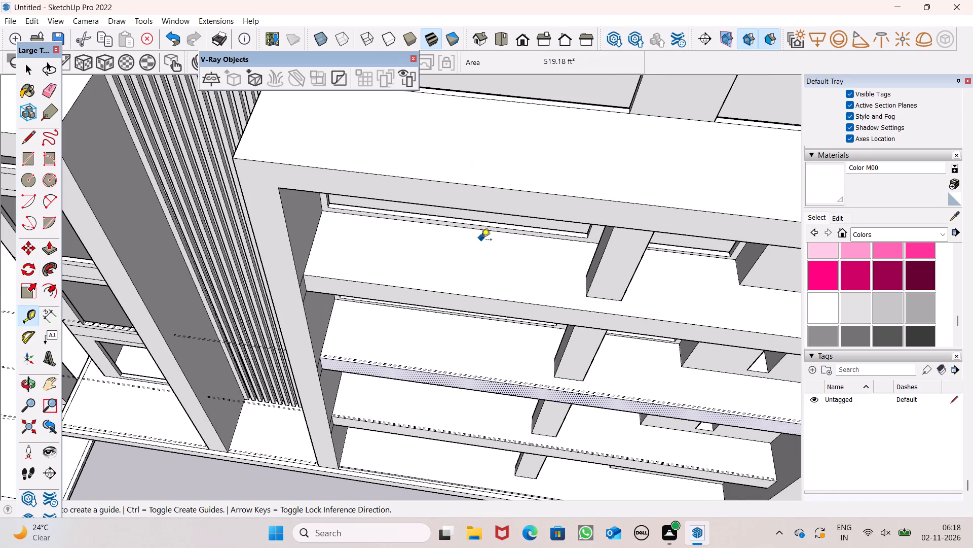
pyautogui.scroll(1, 643, 303)
pyautogui.scroll(-2, 534, 298)
pyautogui.moveTo(625, 320); pyautogui.dragTo(623, 350, button='middle')
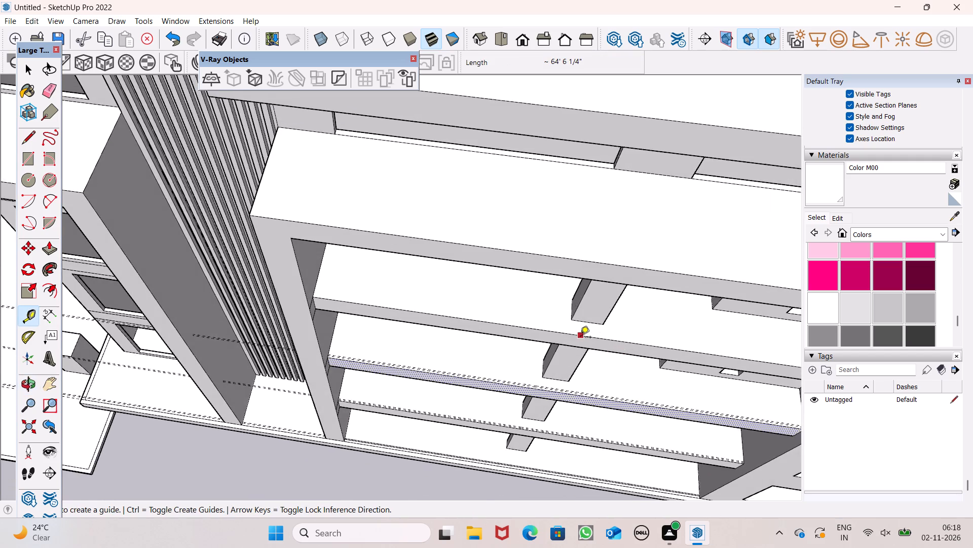
pyautogui.scroll(8, 580, 337)
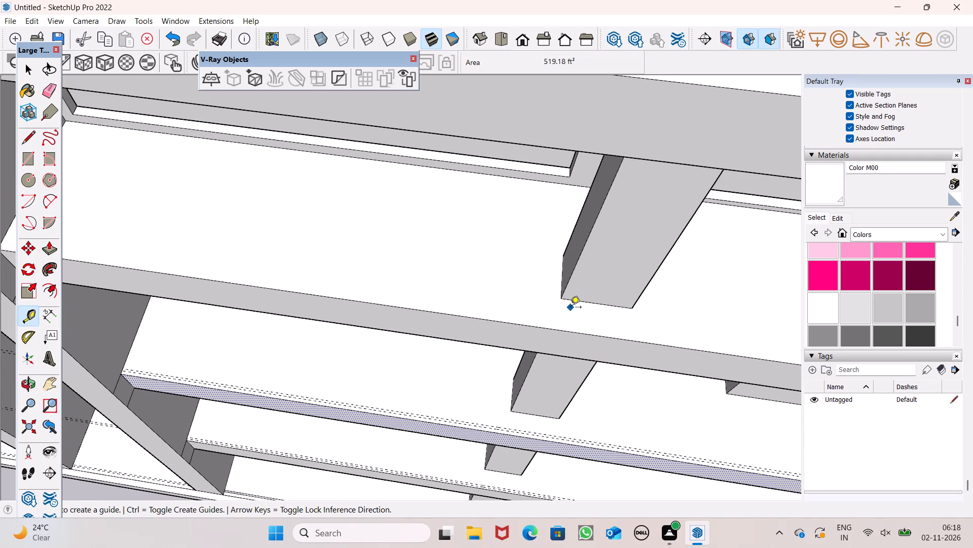
pyautogui.scroll(1, 548, 315)
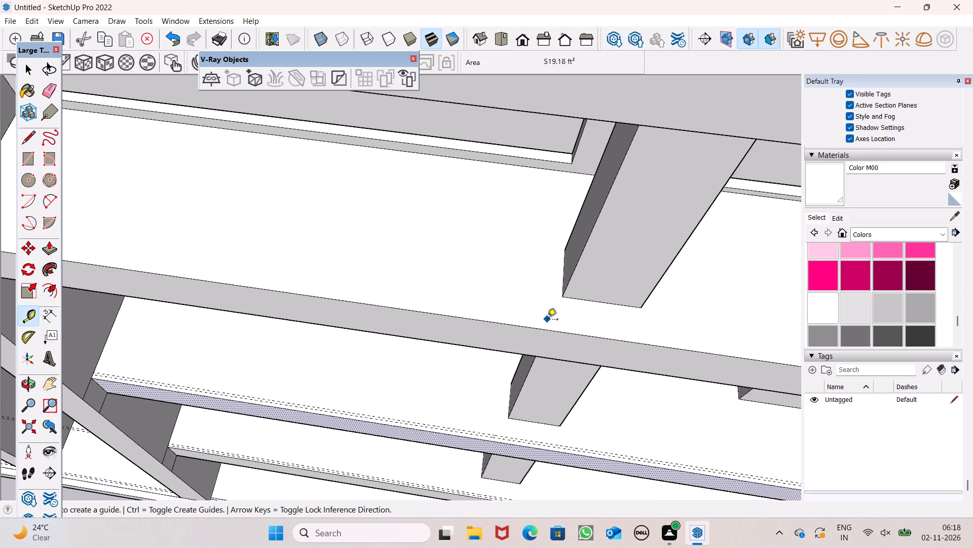
pyautogui.scroll(1, 547, 320)
pyautogui.scroll(-2, 539, 320)
pyautogui.scroll(6, 543, 324)
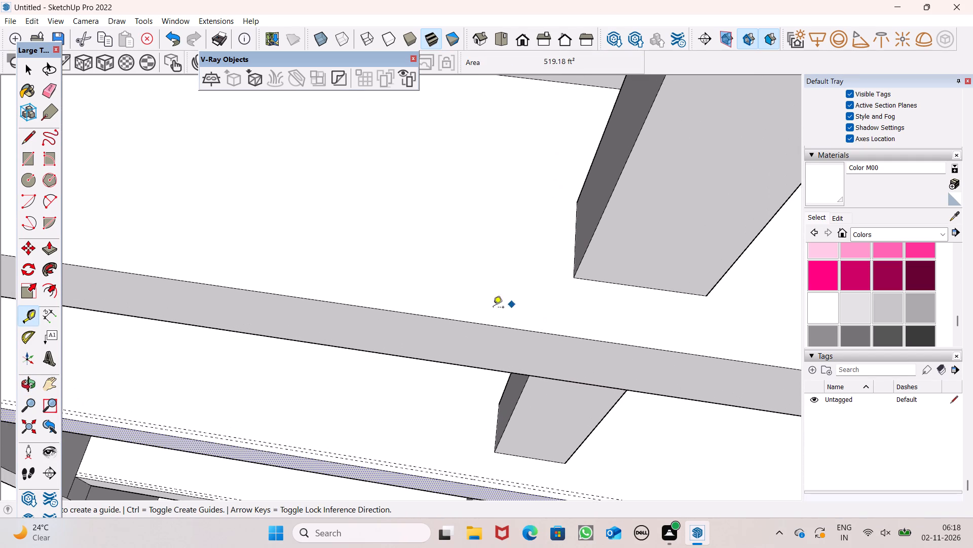
pyautogui.scroll(-2, 489, 310)
pyautogui.moveTo(511, 347); pyautogui.dragTo(519, 367, button='middle')
pyautogui.scroll(4, 542, 365)
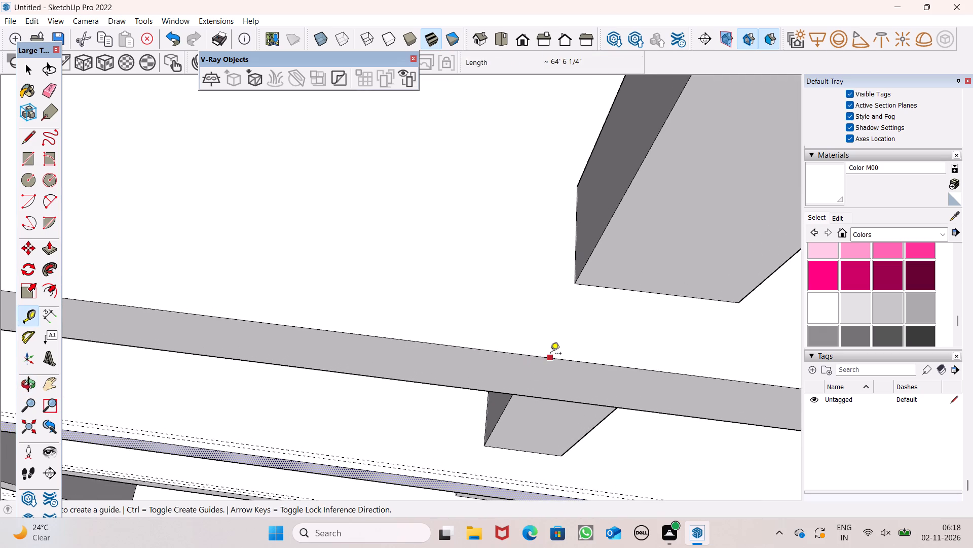
pyautogui.scroll(12, 550, 353)
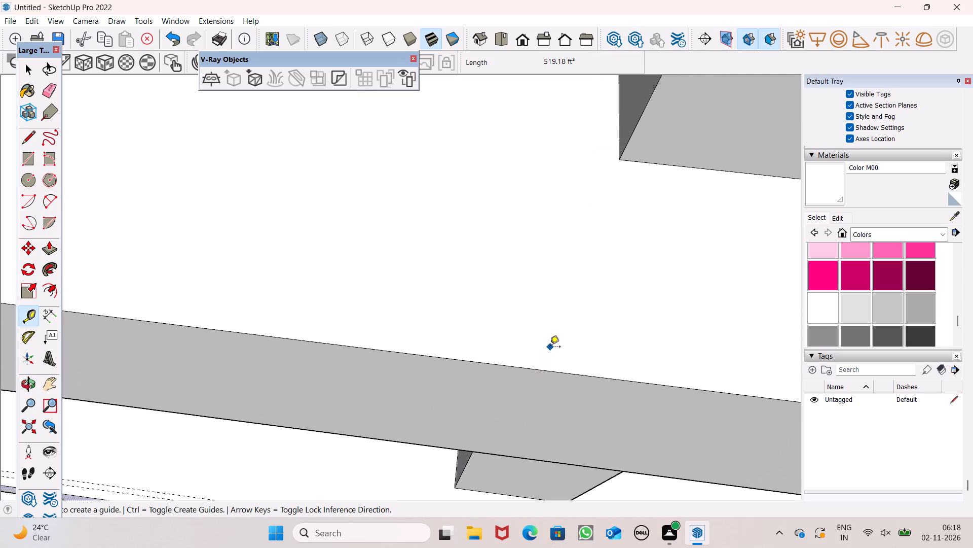
pyautogui.scroll(2, 550, 348)
pyautogui.moveTo(544, 375); pyautogui.dragTo(546, 357)
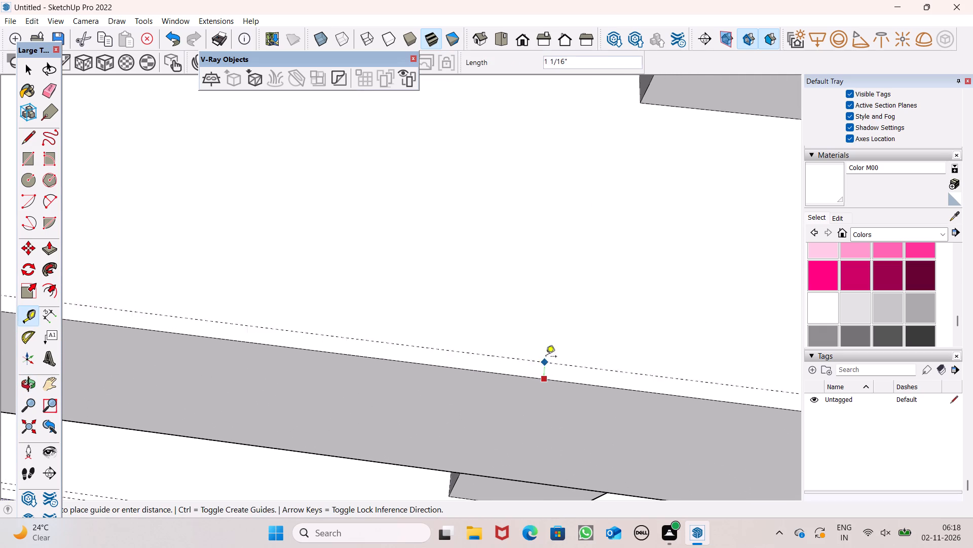
pyautogui.moveTo(546, 357); pyautogui.dragTo(549, 340)
# Place a second parallel guide on the third upper slab, 2" inward from its first guide.
pyautogui.scroll(-14, 488, 325)
pyautogui.moveTo(504, 337); pyautogui.dragTo(514, 374, button='middle')
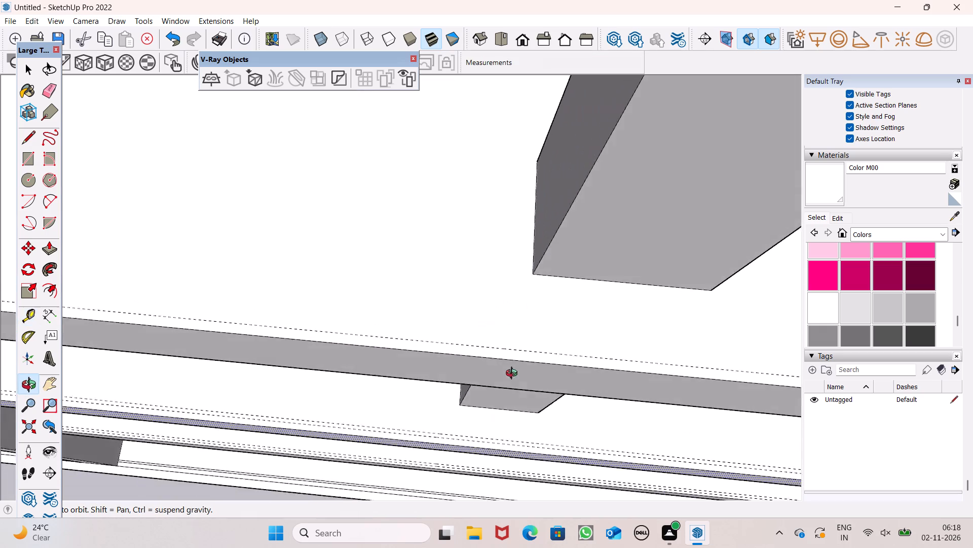
pyautogui.moveTo(514, 374); pyautogui.dragTo(515, 382, button='middle')
pyautogui.moveTo(515, 361); pyautogui.dragTo(515, 360)
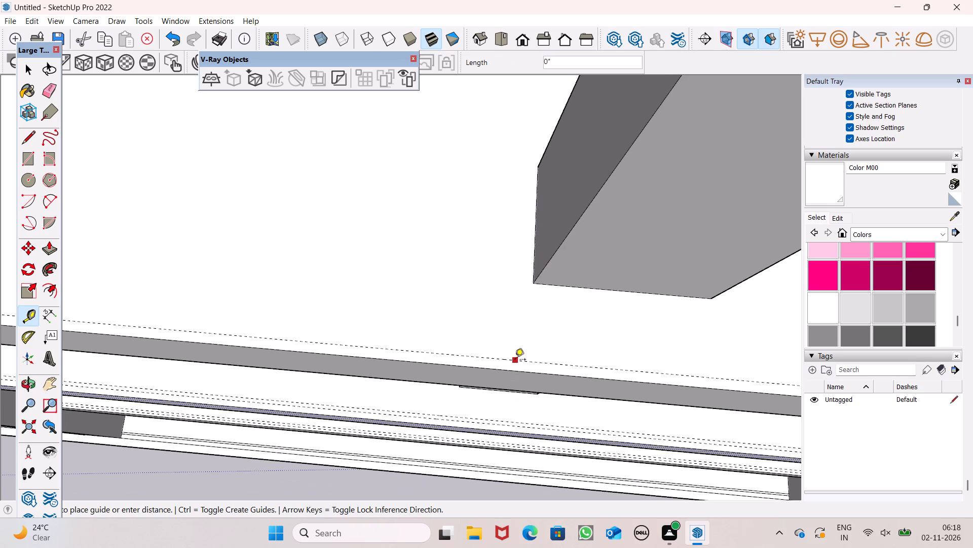
pyautogui.moveTo(515, 360); pyautogui.dragTo(515, 329)
pyautogui.press('2')
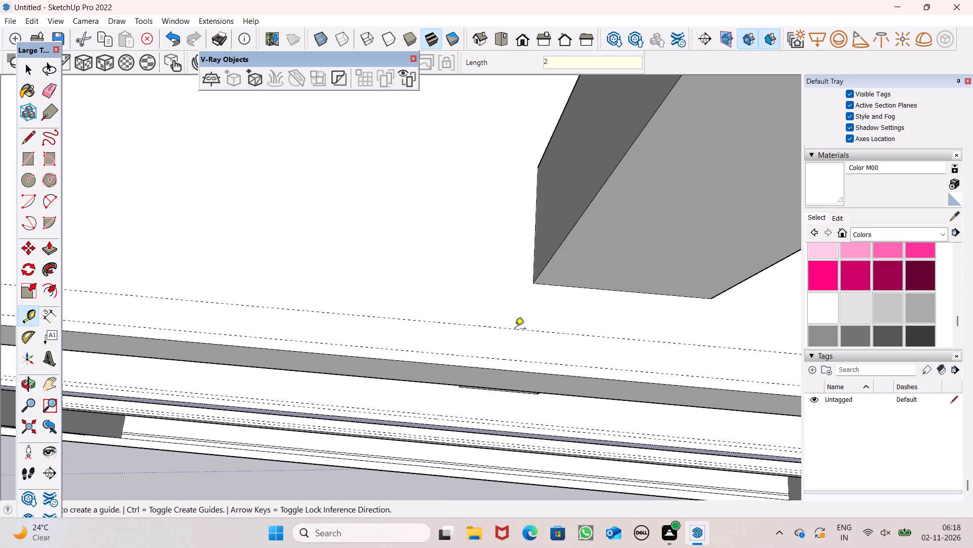
pyautogui.hotkey('shift', '"')
pyautogui.press('Return')
# Draw a 2" wide rectangle between the two guides on the third upper slab, spanning the slab's full length.
pyautogui.scroll(-5, 505, 306)
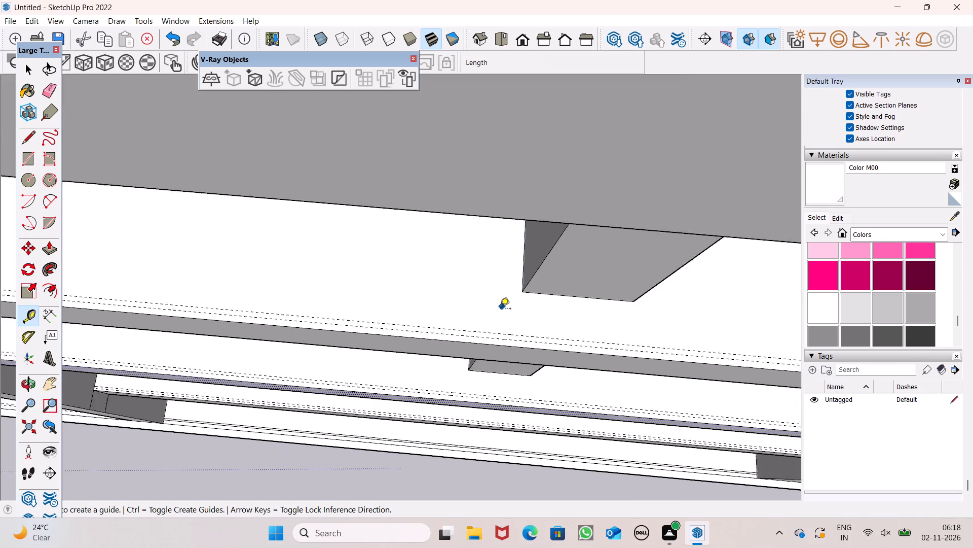
pyautogui.scroll(-8, 500, 310)
pyautogui.moveTo(564, 450); pyautogui.dragTo(585, 213, button='middle')
pyautogui.scroll(-11, 510, 286)
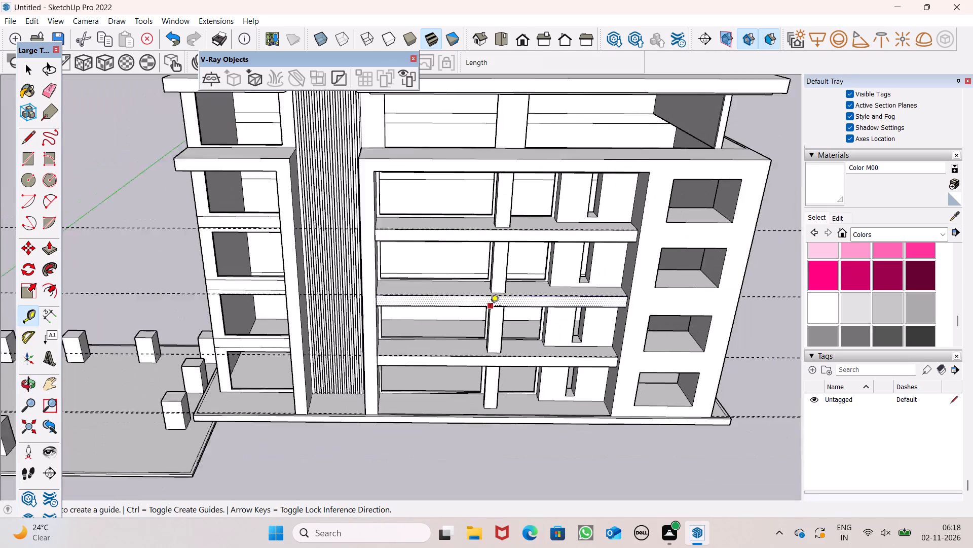
pyautogui.scroll(-2, 490, 306)
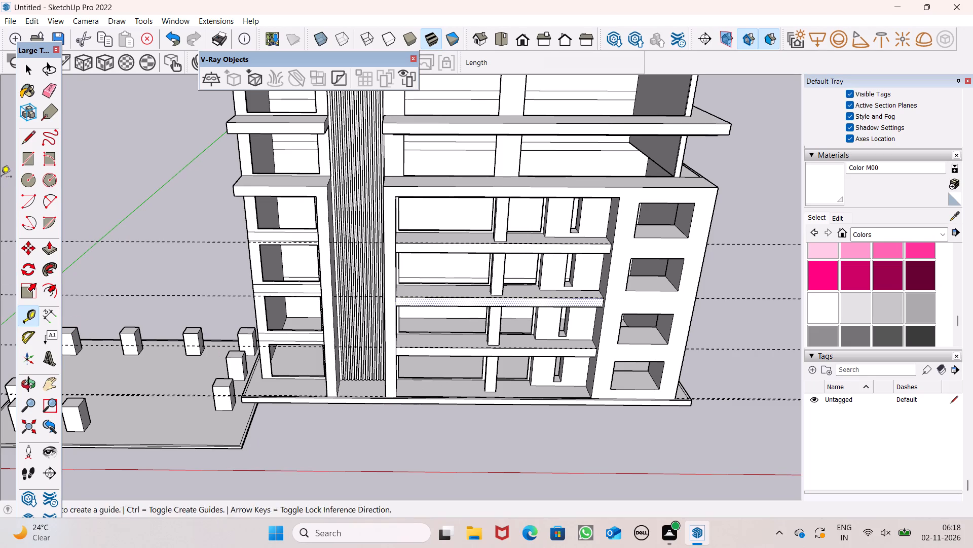
pyautogui.click(28, 153)
pyautogui.moveTo(468, 184); pyautogui.dragTo(468, 204, button='middle')
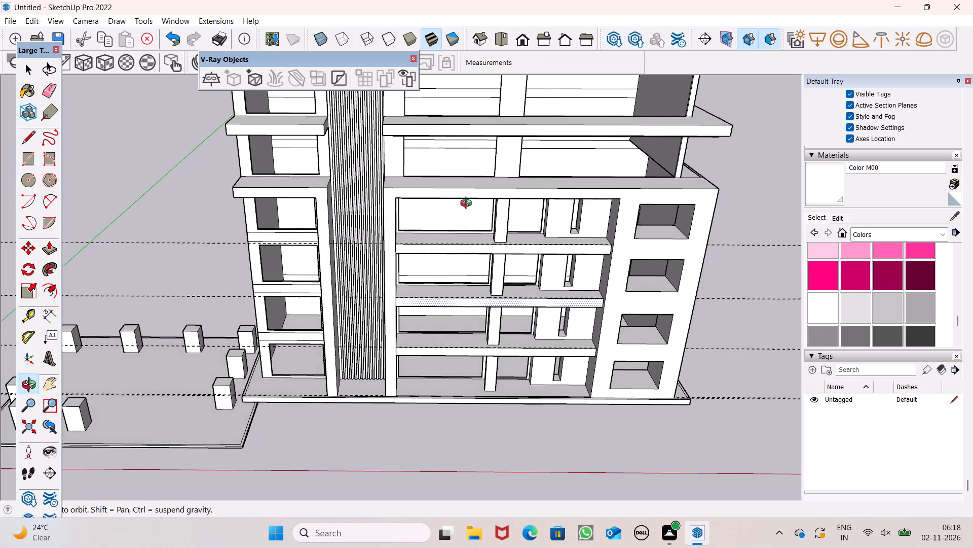
pyautogui.moveTo(468, 204); pyautogui.dragTo(441, 288, button='middle')
pyautogui.scroll(6, 446, 253)
pyautogui.scroll(-3, 451, 225)
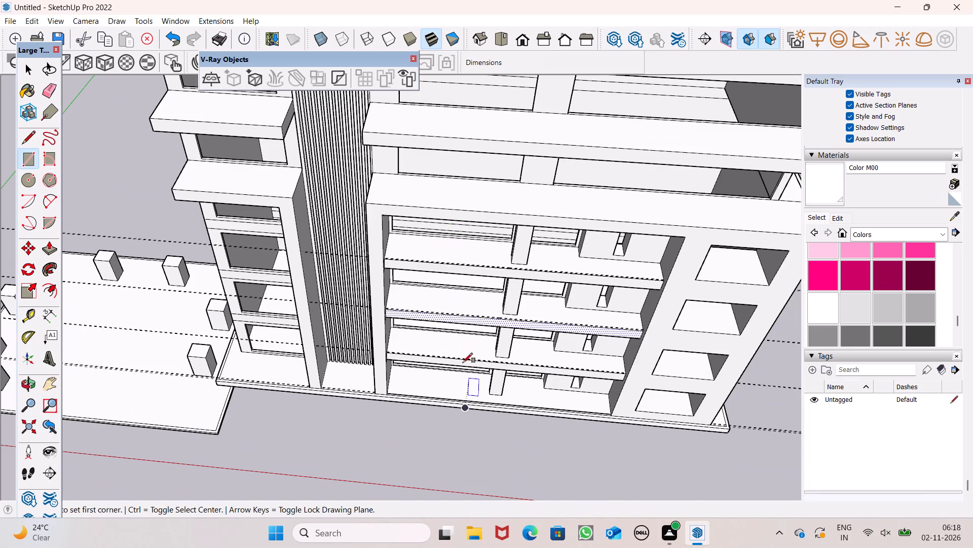
pyautogui.scroll(6, 433, 222)
pyautogui.scroll(-5, 500, 179)
pyautogui.moveTo(522, 200); pyautogui.dragTo(517, 269, button='middle')
pyautogui.scroll(4, 465, 333)
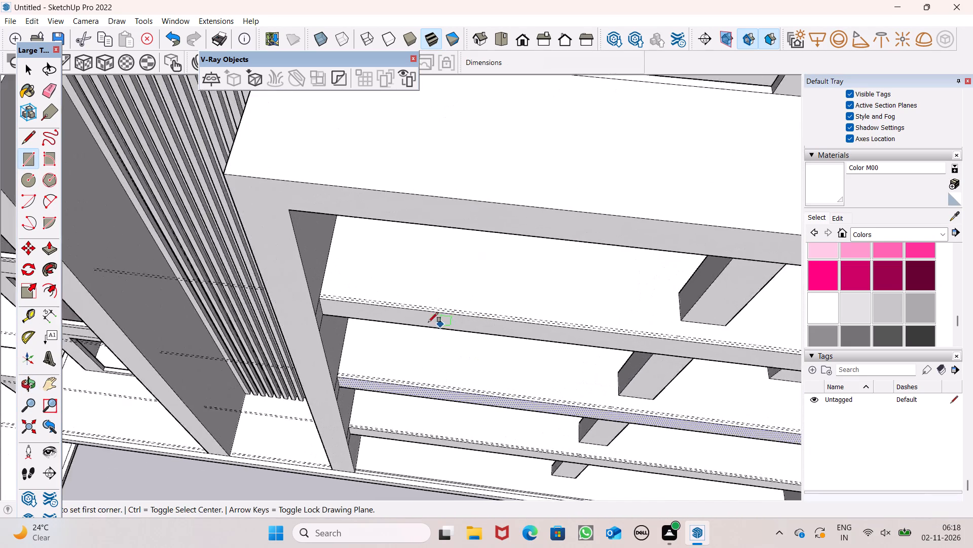
pyautogui.scroll(2, 428, 322)
pyautogui.scroll(-5, 590, 230)
pyautogui.scroll(12, 410, 278)
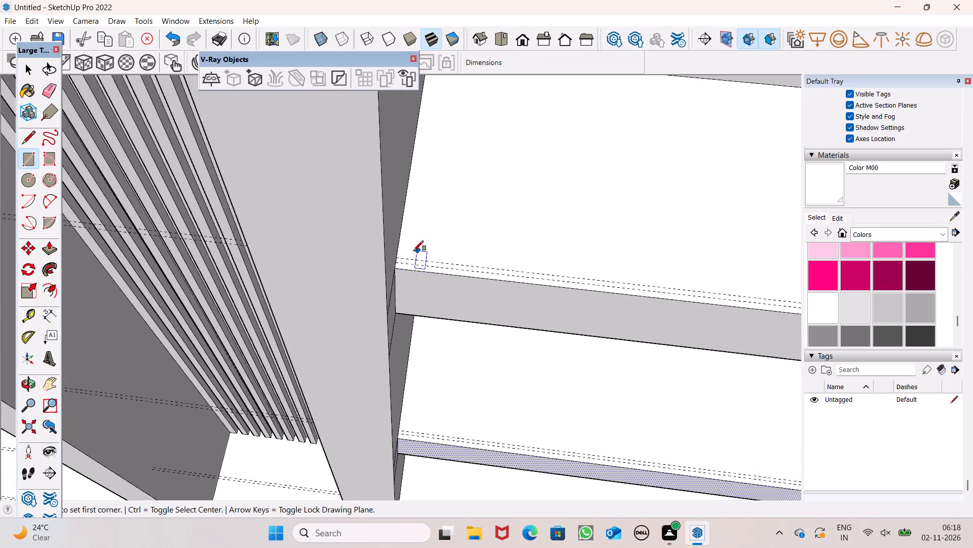
pyautogui.scroll(16, 403, 252)
pyautogui.click(383, 260)
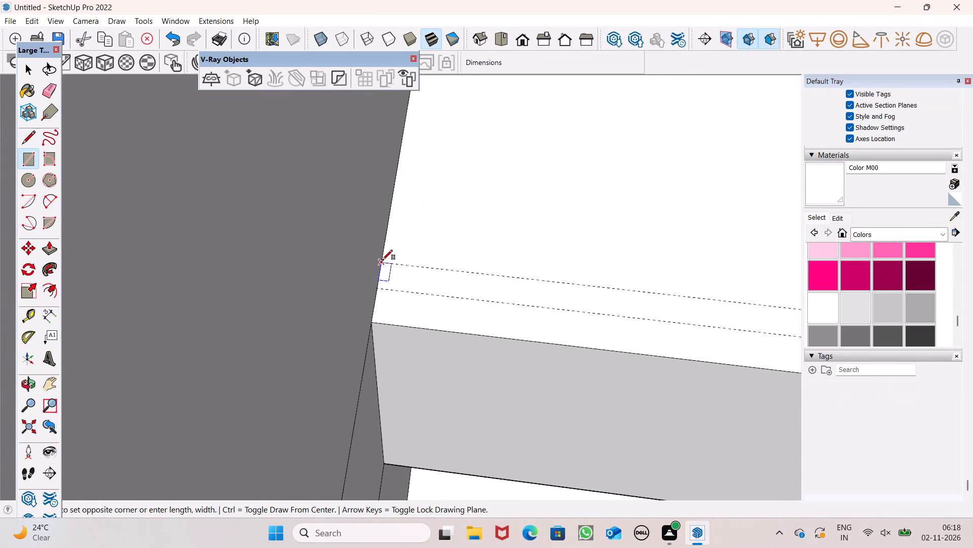
pyautogui.click(382, 289)
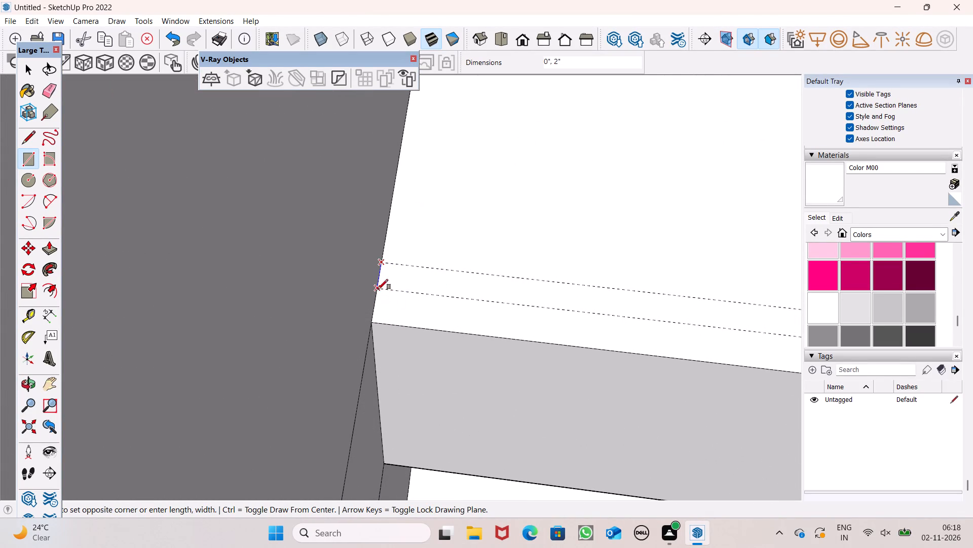
pyautogui.click(378, 289)
pyautogui.scroll(-6, 461, 266)
pyautogui.scroll(-7, 301, 268)
pyautogui.scroll(-2, 495, 313)
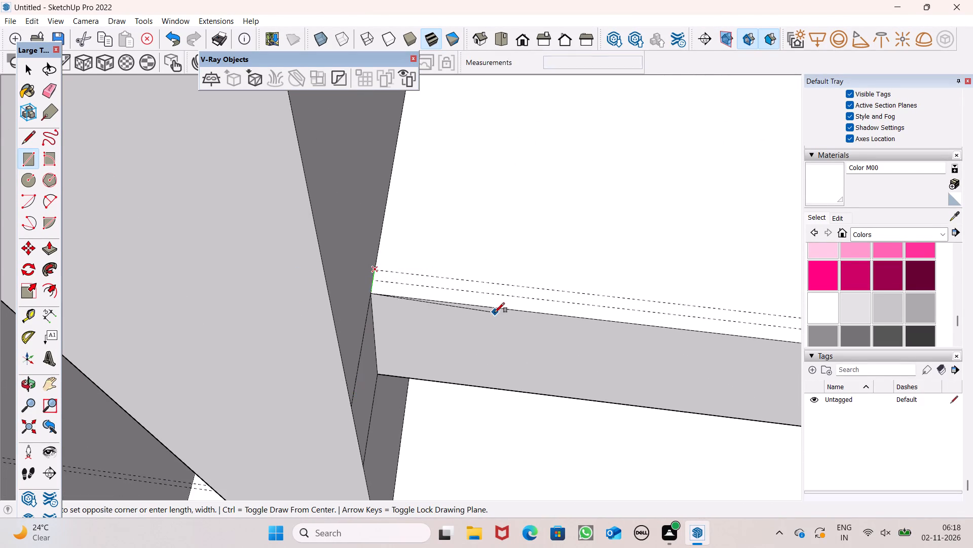
pyautogui.scroll(-12, 495, 313)
pyautogui.scroll(-14, 383, 266)
pyautogui.scroll(7, 677, 307)
pyautogui.scroll(-4, 603, 316)
pyautogui.scroll(7, 676, 318)
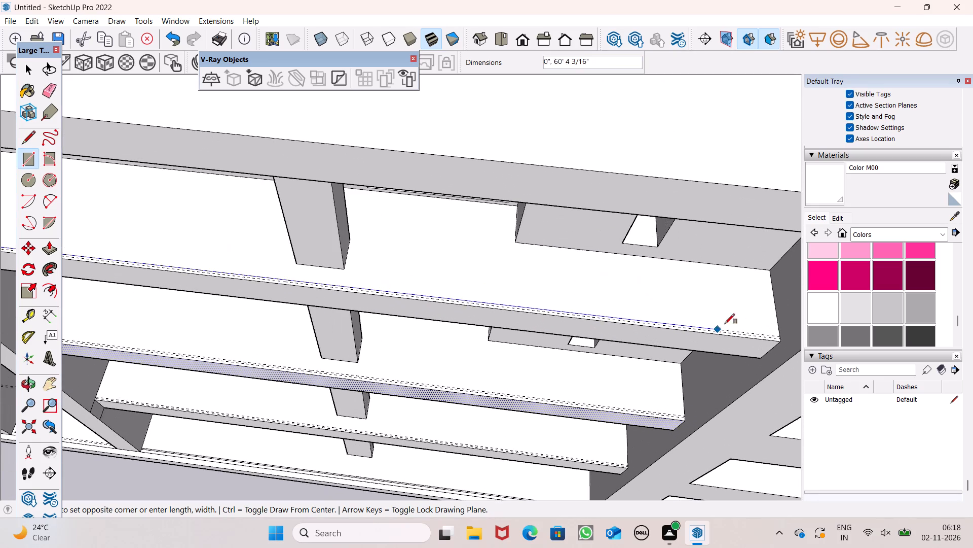
pyautogui.scroll(6, 761, 339)
pyautogui.scroll(-4, 603, 329)
pyautogui.scroll(7, 672, 333)
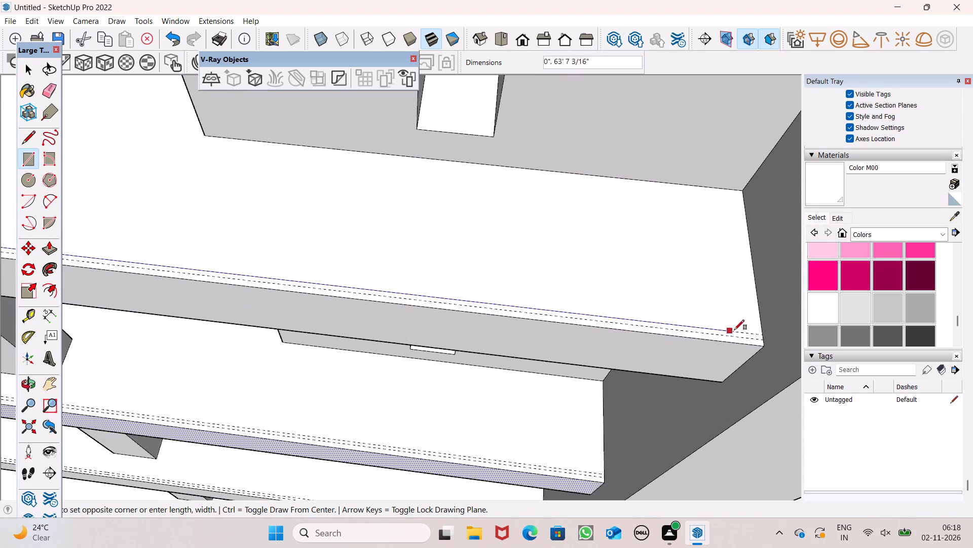
pyautogui.scroll(12, 768, 334)
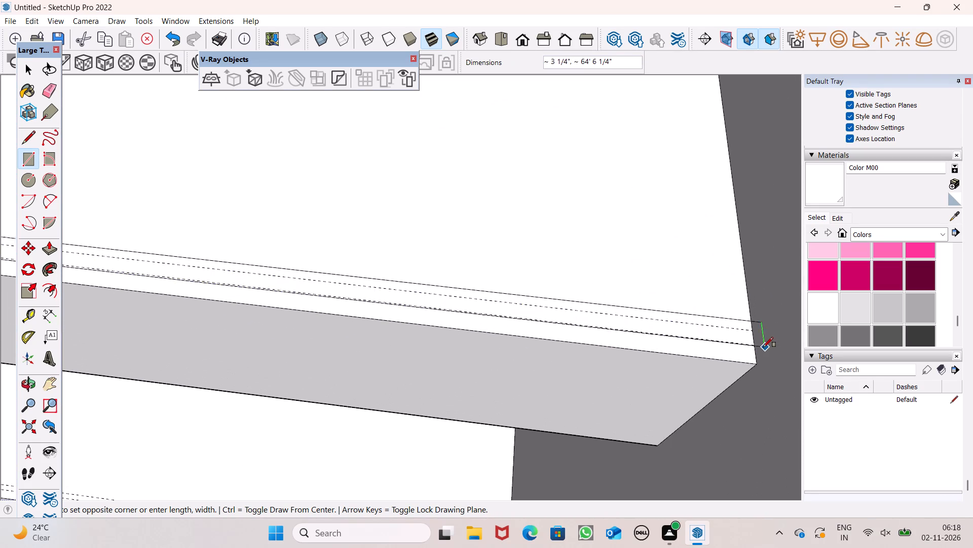
pyautogui.click(751, 347)
# Draw a rectangle 2" wide and about 64' 6" long between the two guides on the second upper slab, spanning its full length.
pyautogui.scroll(-20, 694, 174)
pyautogui.scroll(-7, 716, 210)
pyautogui.scroll(-2, 759, 278)
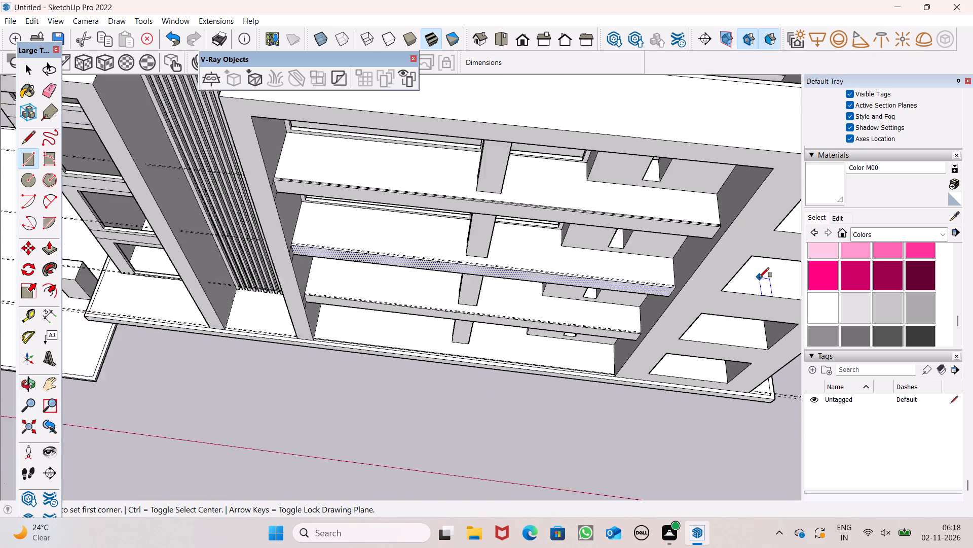
pyautogui.scroll(-3, 759, 278)
pyautogui.scroll(7, 545, 299)
pyautogui.scroll(-5, 579, 145)
pyautogui.scroll(6, 483, 178)
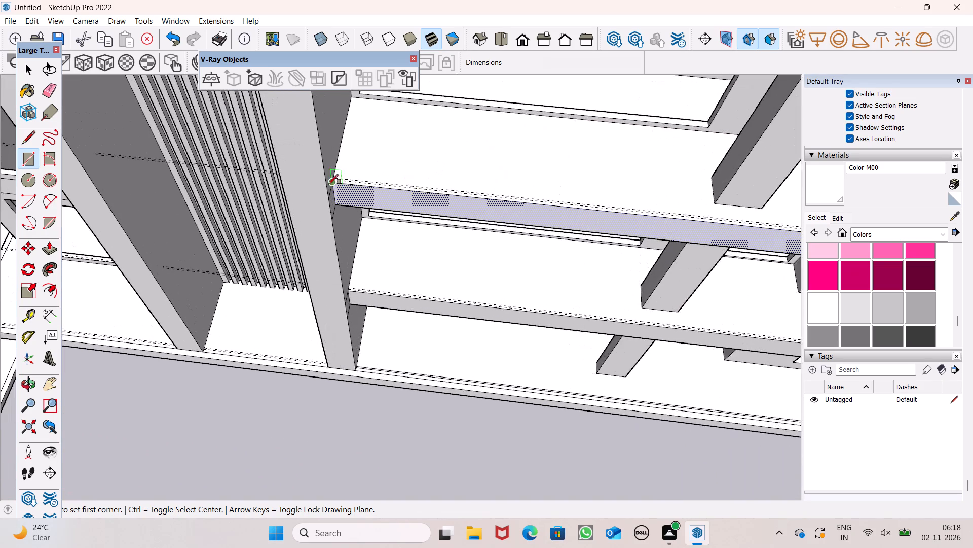
pyautogui.scroll(14, 328, 184)
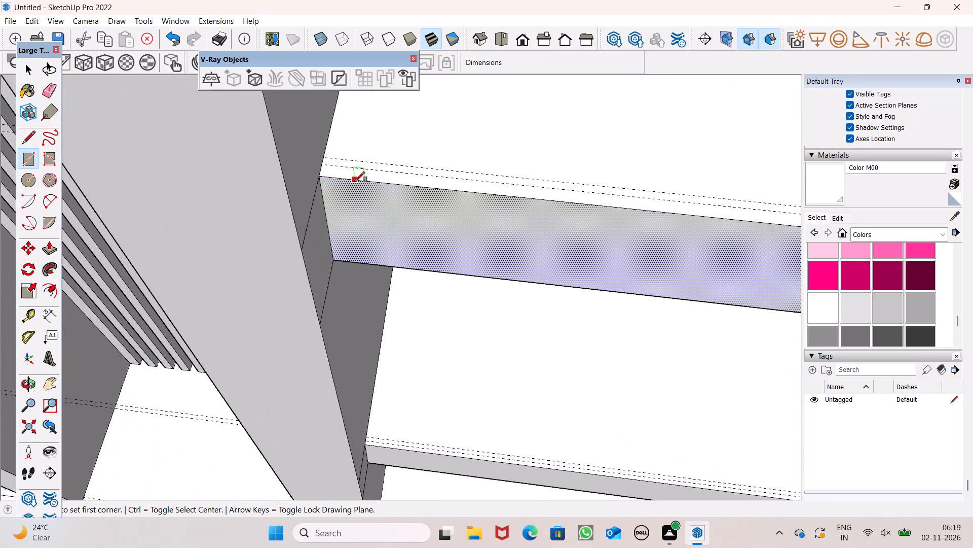
pyautogui.scroll(10, 327, 159)
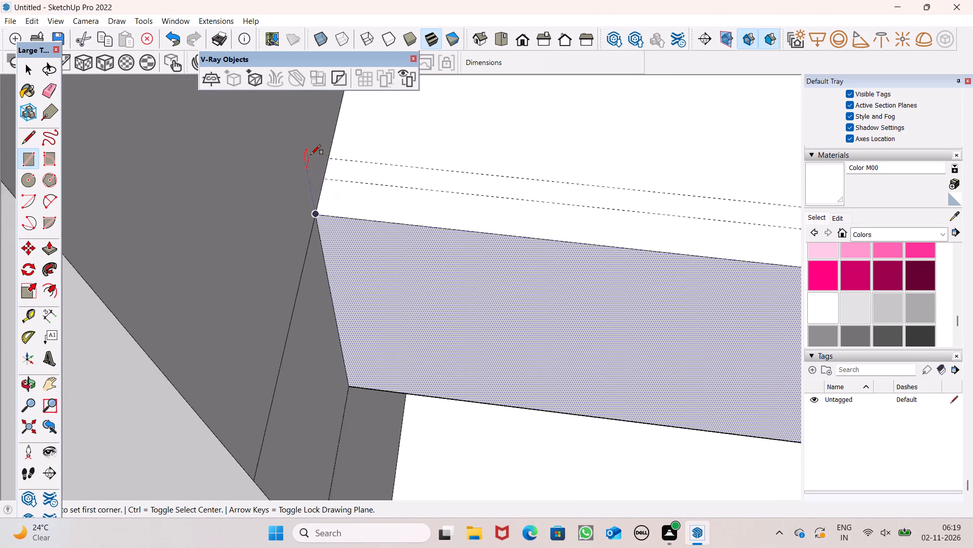
pyautogui.scroll(3, 311, 155)
pyautogui.click(333, 156)
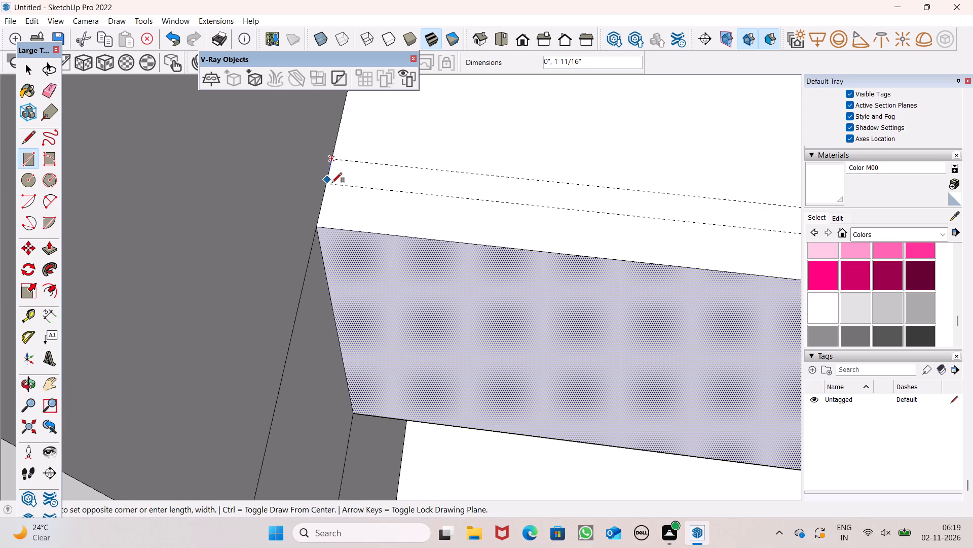
pyautogui.click(332, 184)
pyautogui.scroll(-6, 583, 210)
pyautogui.scroll(-7, 387, 193)
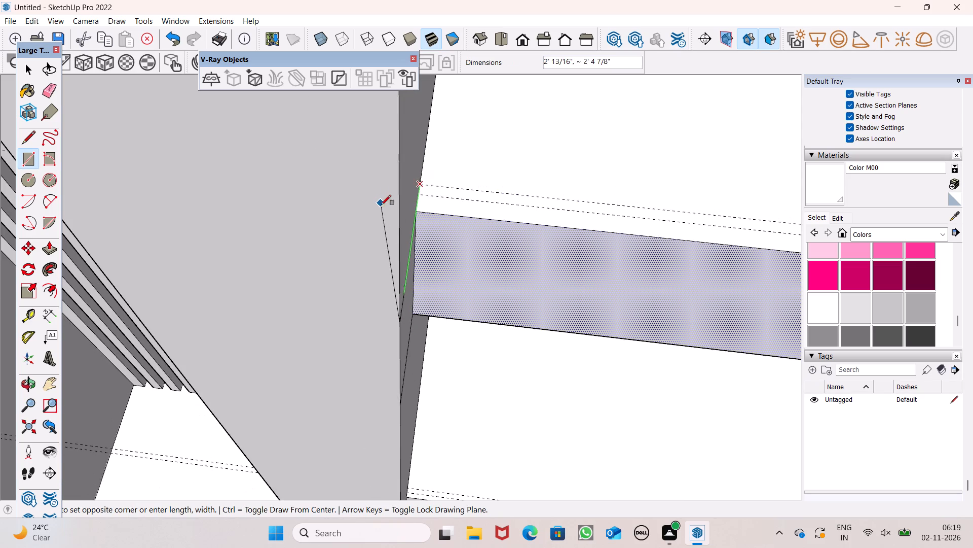
pyautogui.scroll(-6, 390, 205)
pyautogui.scroll(-8, 461, 228)
pyautogui.scroll(-7, 304, 231)
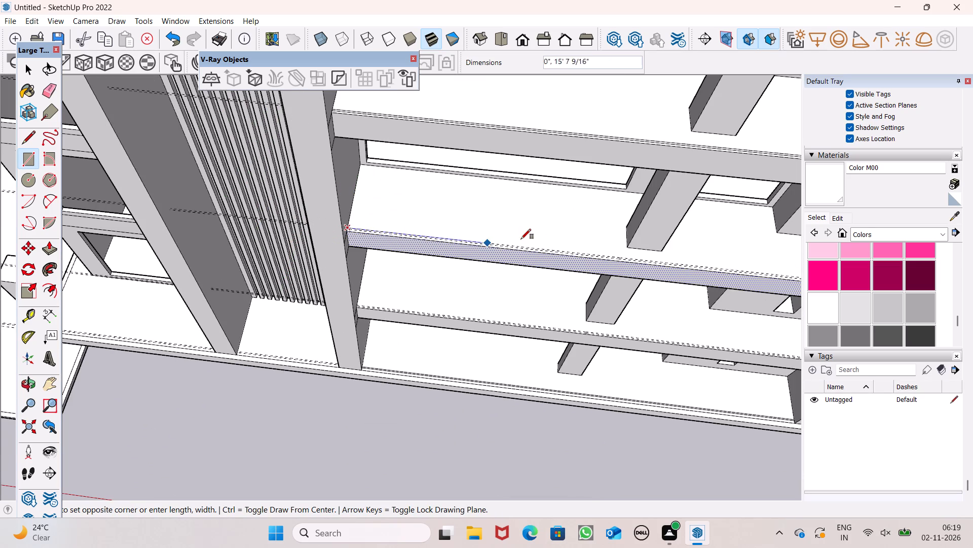
pyautogui.scroll(-17, 594, 256)
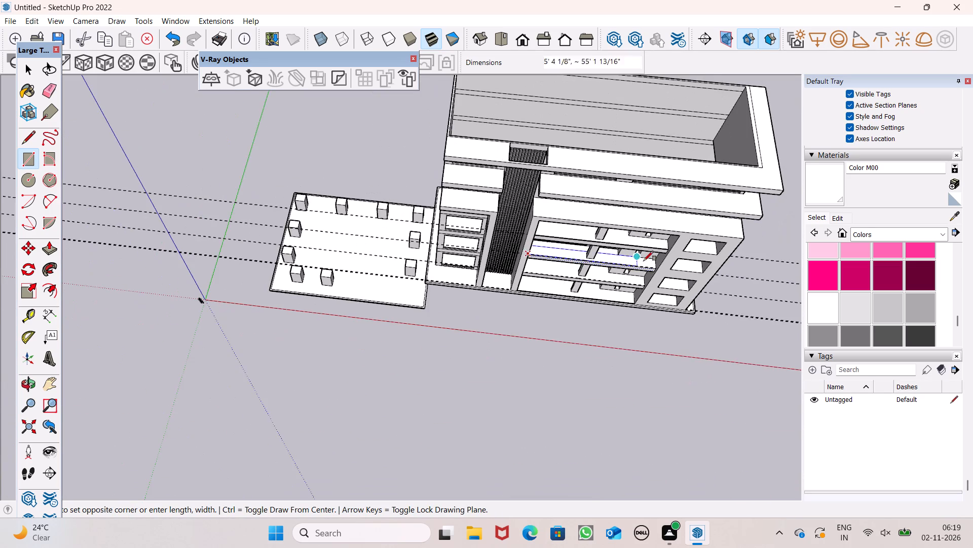
pyautogui.scroll(19, 647, 261)
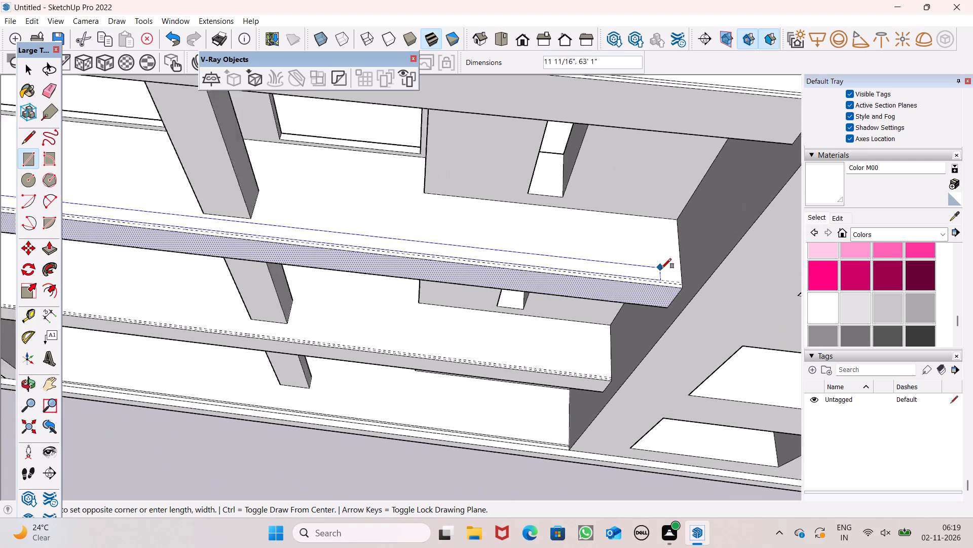
pyautogui.scroll(16, 661, 268)
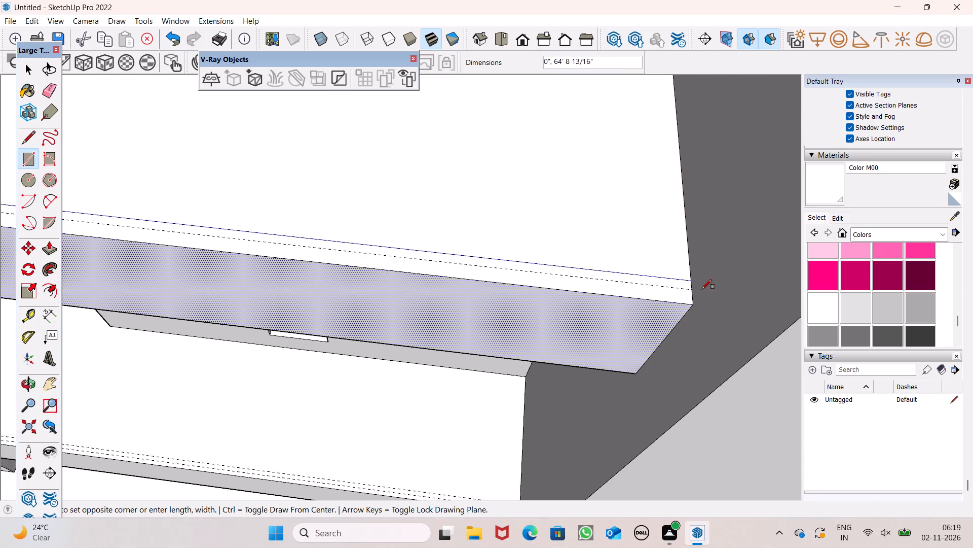
pyautogui.scroll(11, 698, 290)
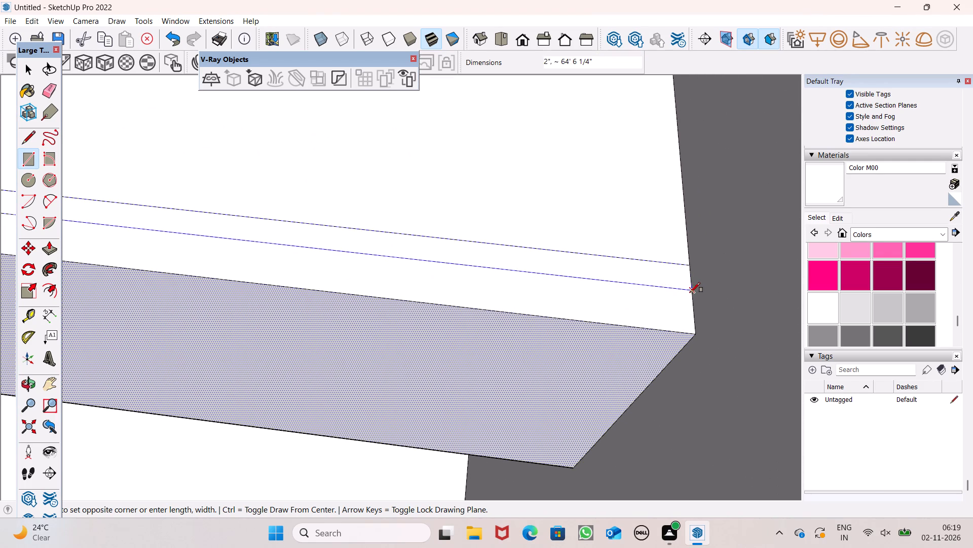
pyautogui.click(690, 291)
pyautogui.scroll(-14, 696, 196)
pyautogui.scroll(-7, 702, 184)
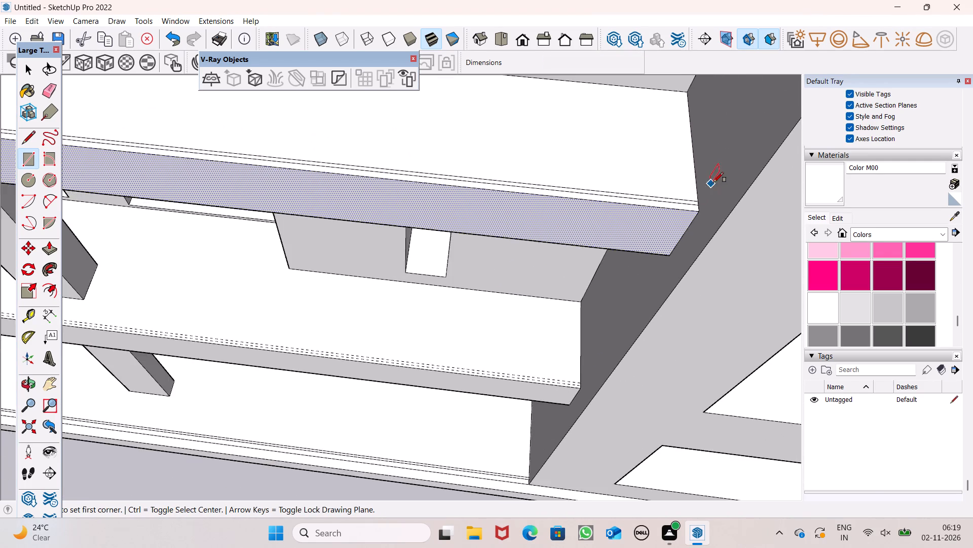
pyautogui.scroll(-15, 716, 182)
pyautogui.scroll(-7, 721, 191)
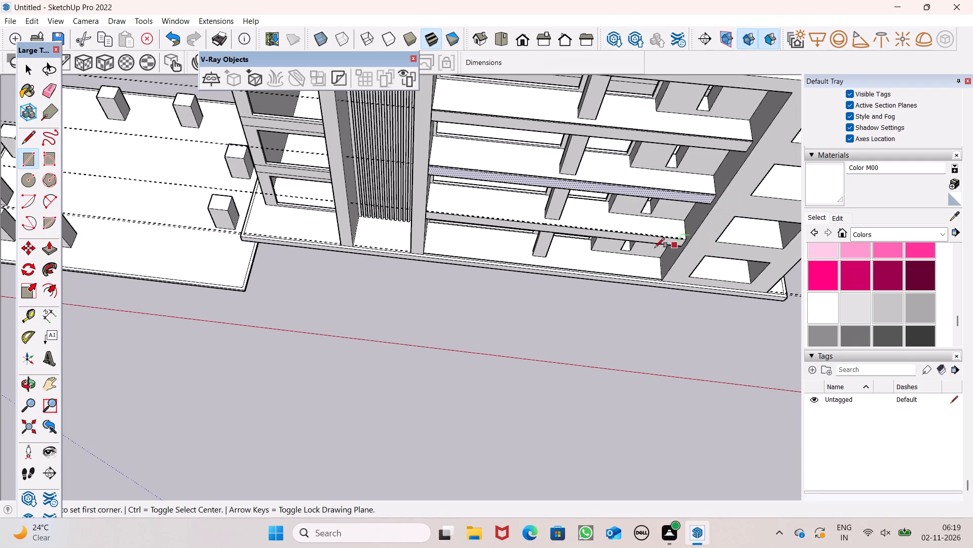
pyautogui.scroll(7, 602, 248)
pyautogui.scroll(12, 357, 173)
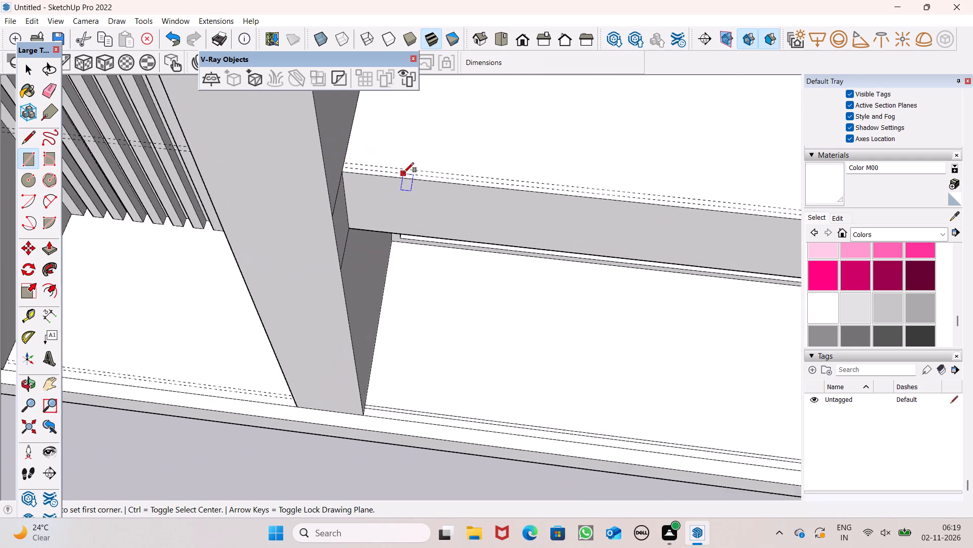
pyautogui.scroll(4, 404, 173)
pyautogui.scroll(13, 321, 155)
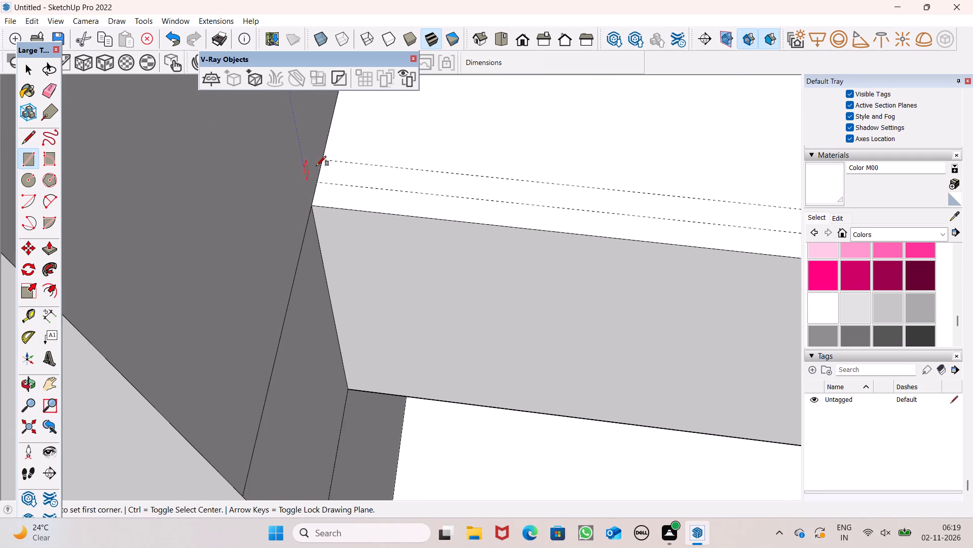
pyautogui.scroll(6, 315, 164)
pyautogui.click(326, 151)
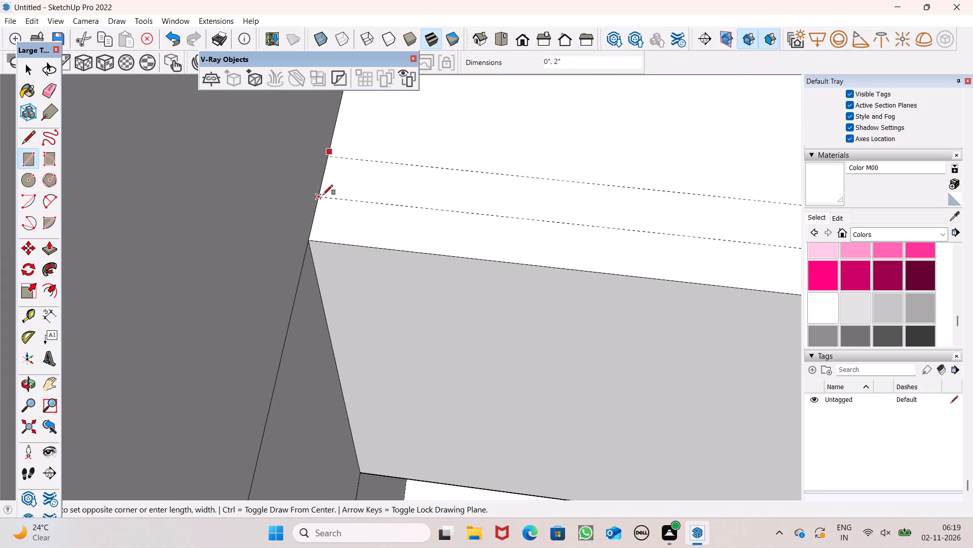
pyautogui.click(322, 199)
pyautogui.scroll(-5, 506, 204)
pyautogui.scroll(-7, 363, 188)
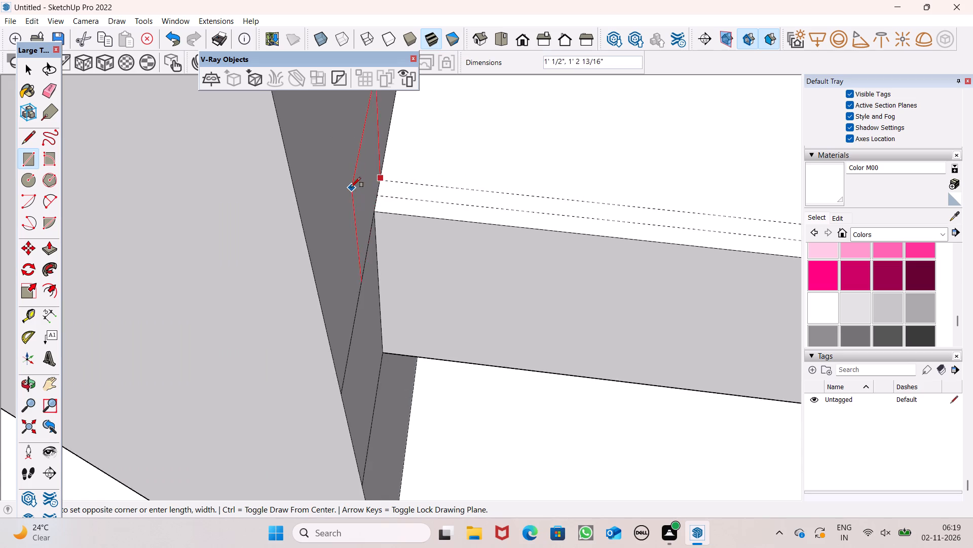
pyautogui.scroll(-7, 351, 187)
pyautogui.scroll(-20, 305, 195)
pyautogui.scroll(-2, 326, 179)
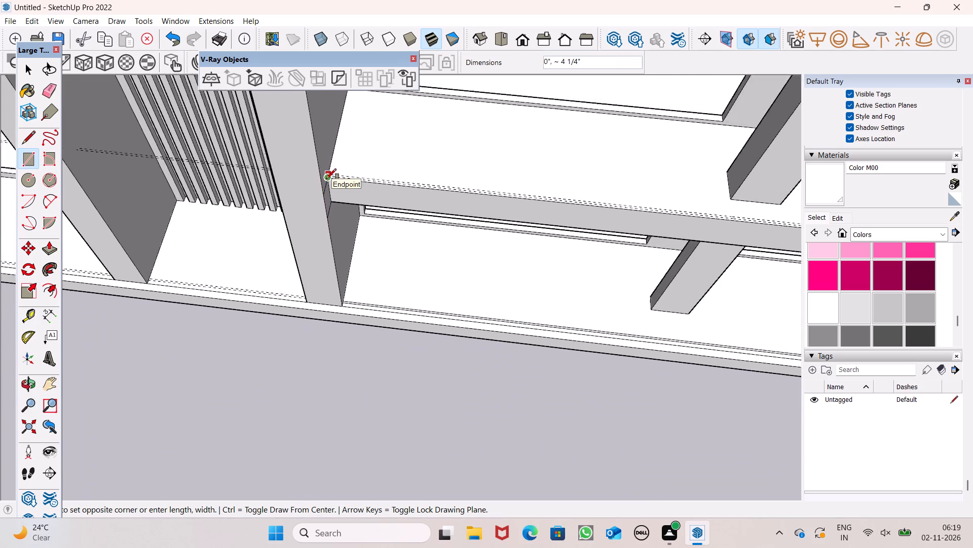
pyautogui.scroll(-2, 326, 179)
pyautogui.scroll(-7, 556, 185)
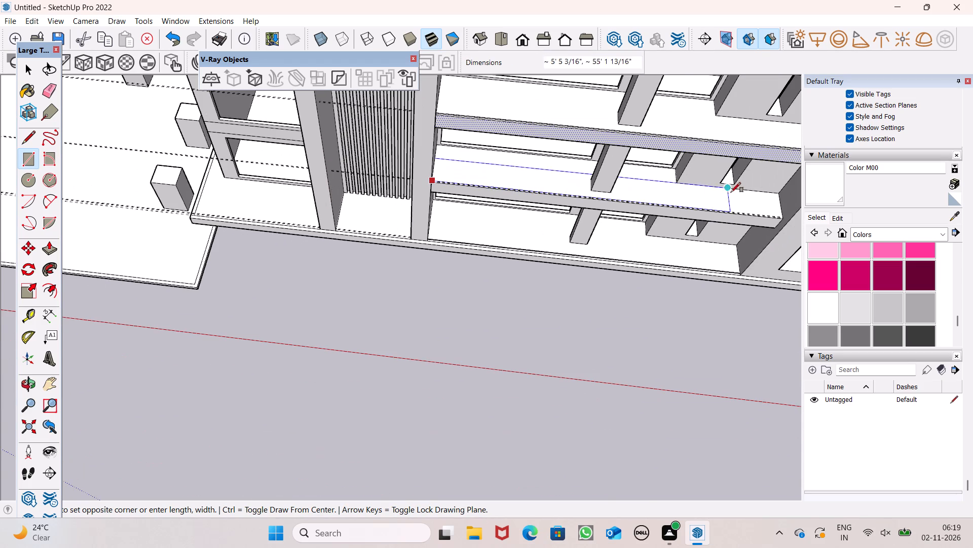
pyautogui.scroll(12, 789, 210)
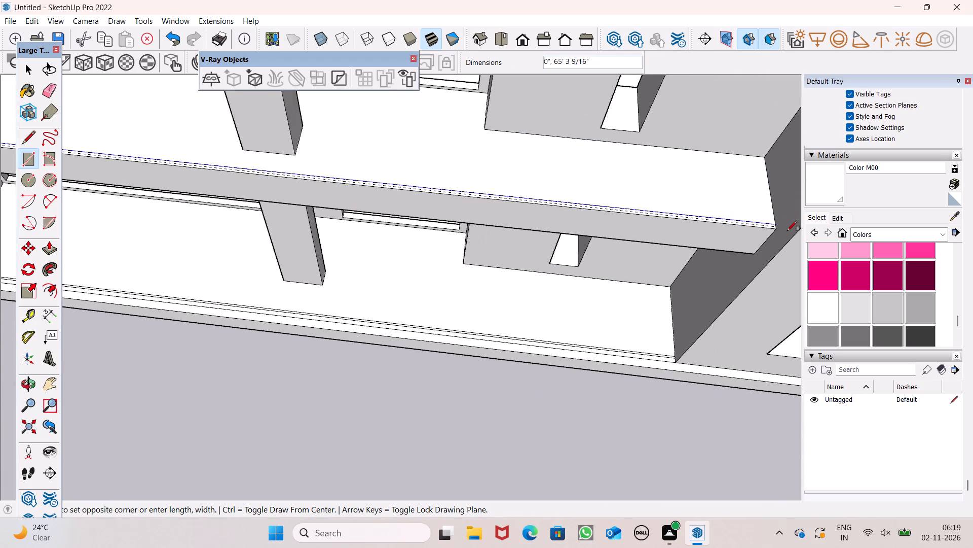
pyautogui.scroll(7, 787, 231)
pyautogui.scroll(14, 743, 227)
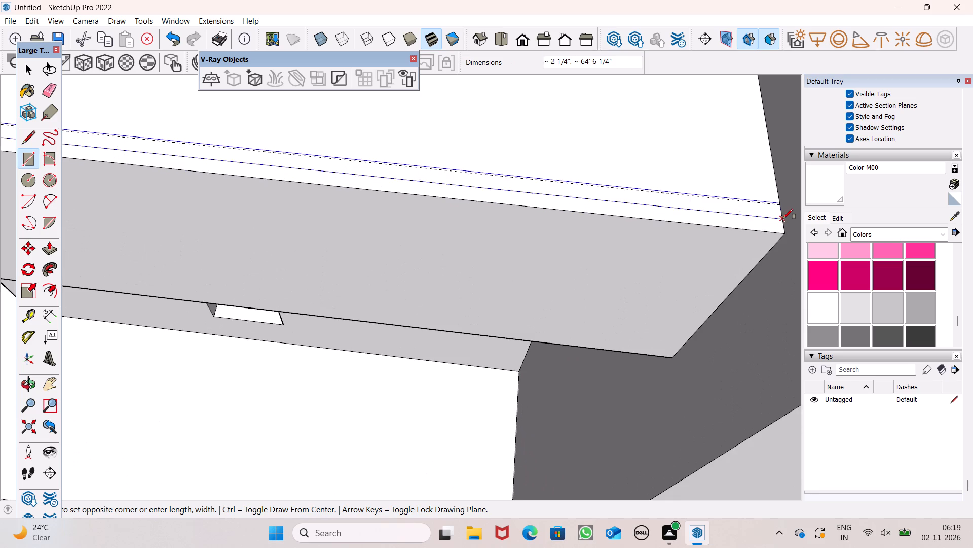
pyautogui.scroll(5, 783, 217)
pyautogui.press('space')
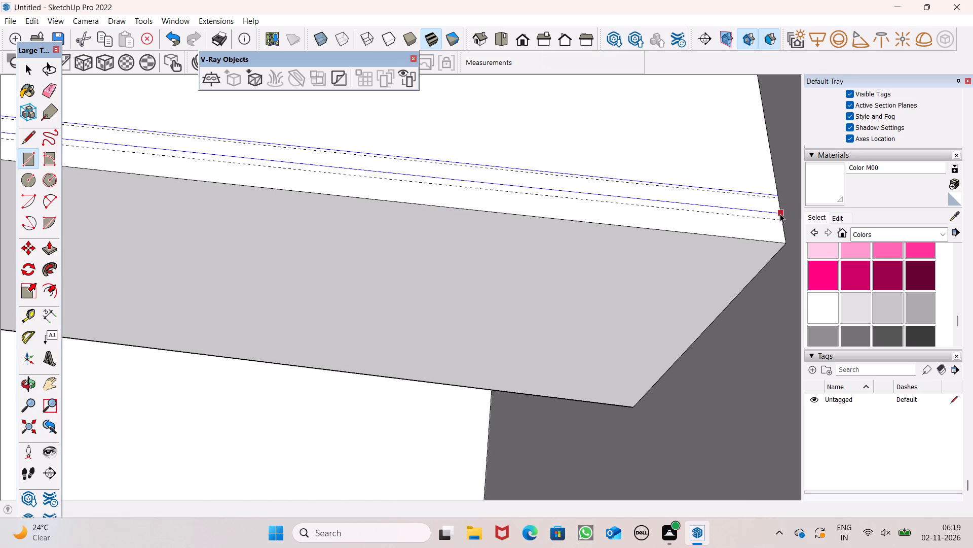
# Draw a rectangle 2" wide and about 64' 6" long between the two guides on the first upper slab, spanning its full length.
pyautogui.scroll(-8, 655, 234)
pyautogui.scroll(-12, 715, 188)
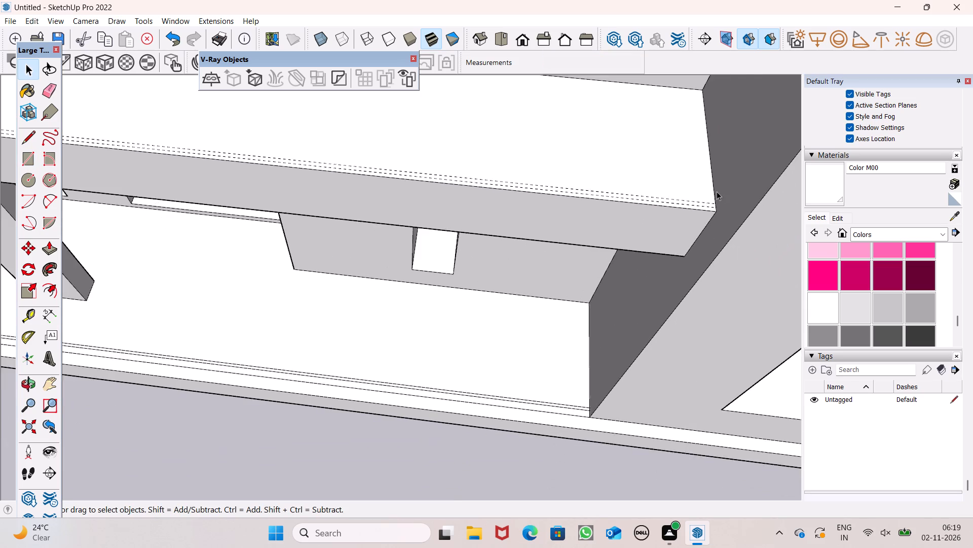
pyautogui.scroll(-12, 717, 191)
pyautogui.scroll(-9, 563, 180)
pyautogui.scroll(-3, 547, 227)
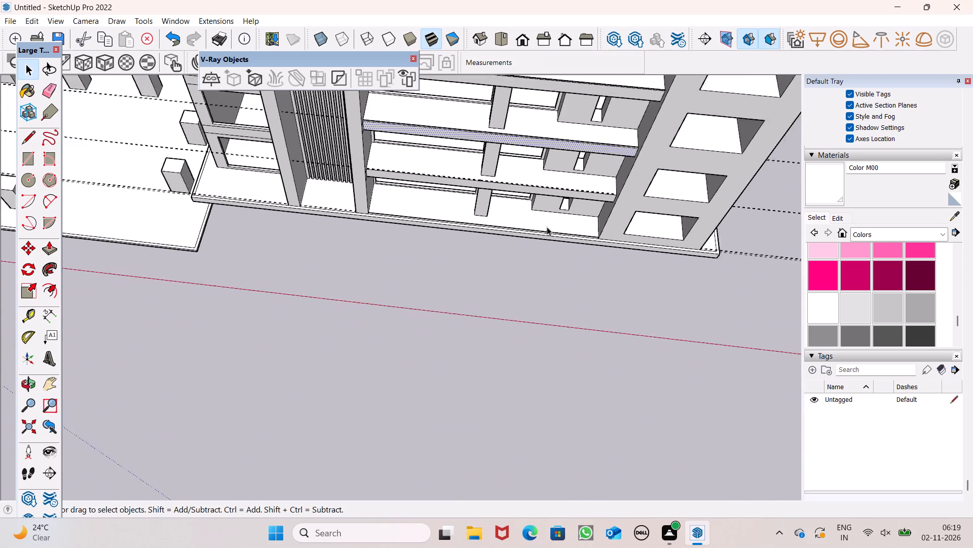
pyautogui.scroll(-2, 547, 227)
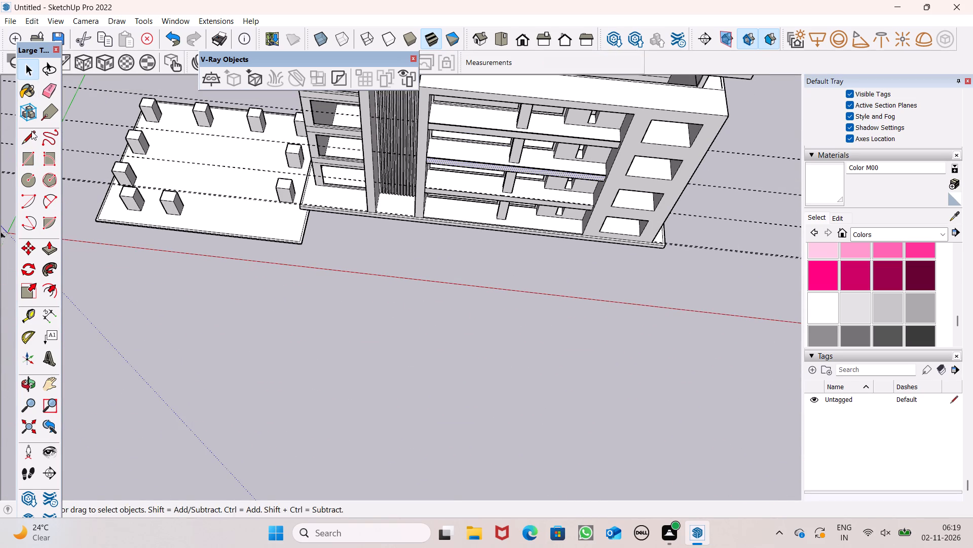
pyautogui.click(29, 157)
pyautogui.scroll(6, 465, 211)
pyautogui.scroll(2, 426, 163)
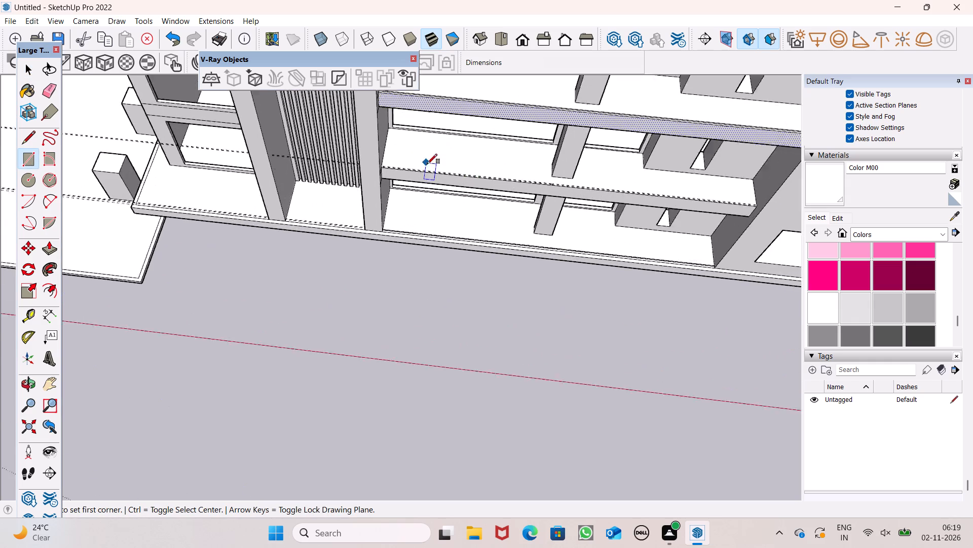
pyautogui.scroll(5, 427, 164)
pyautogui.scroll(16, 365, 165)
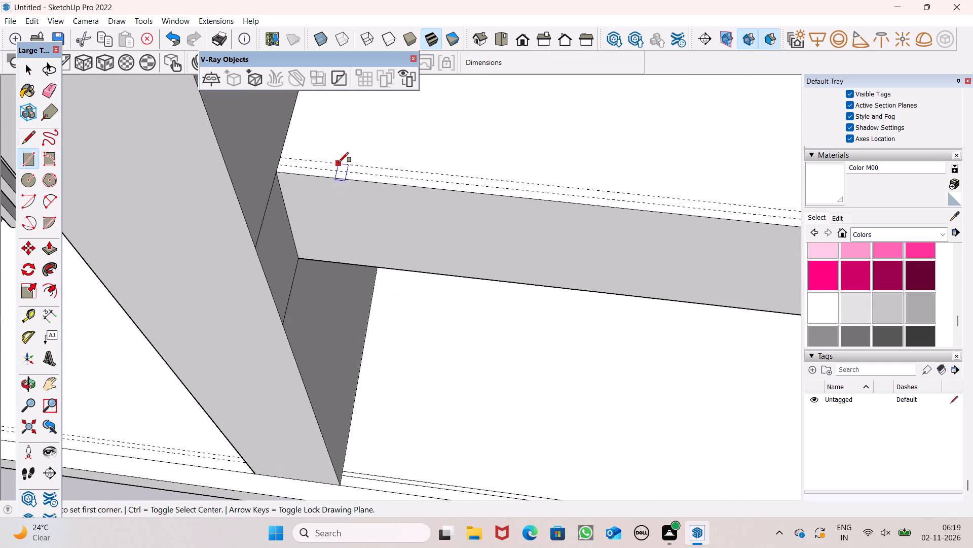
pyautogui.scroll(6, 339, 162)
pyautogui.click(234, 152)
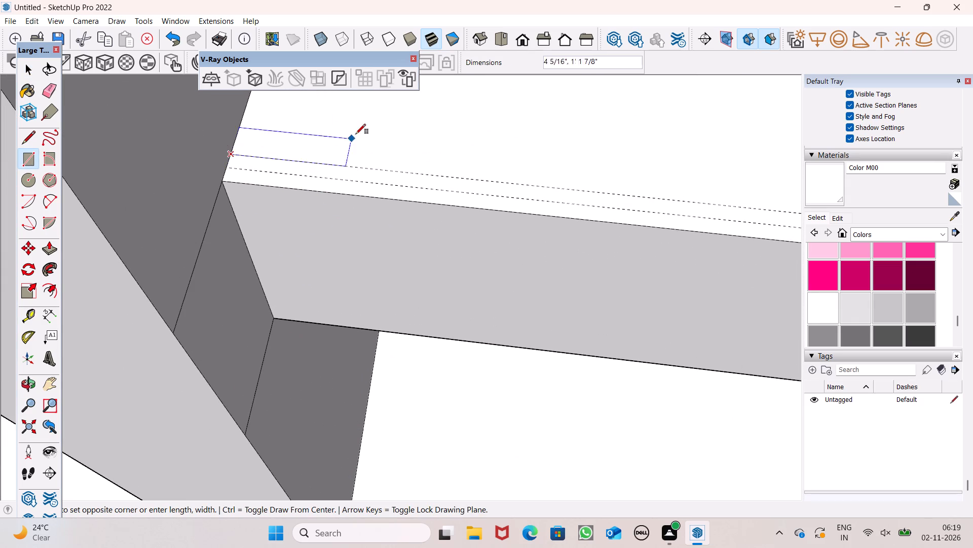
pyautogui.scroll(-15, 356, 133)
pyautogui.scroll(-7, 361, 171)
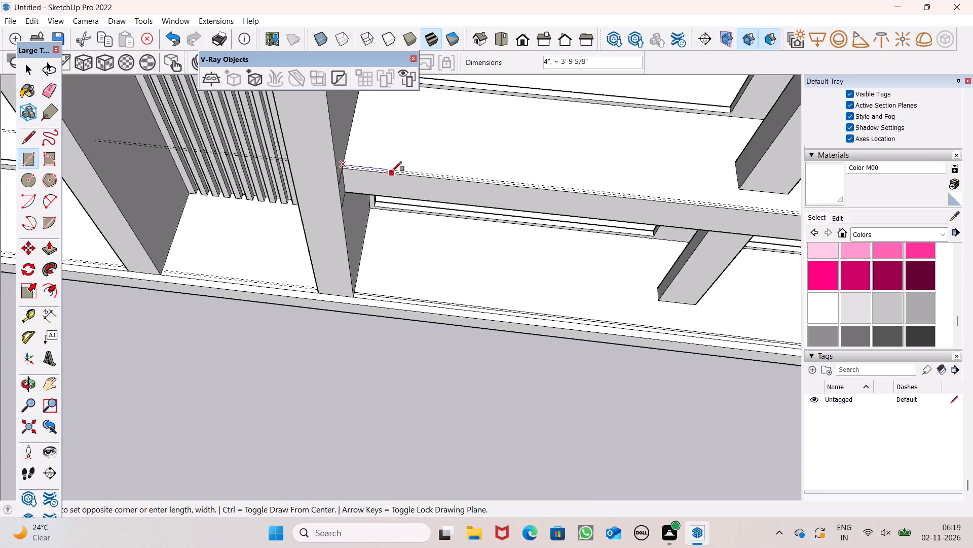
pyautogui.scroll(-13, 392, 170)
pyautogui.scroll(6, 584, 183)
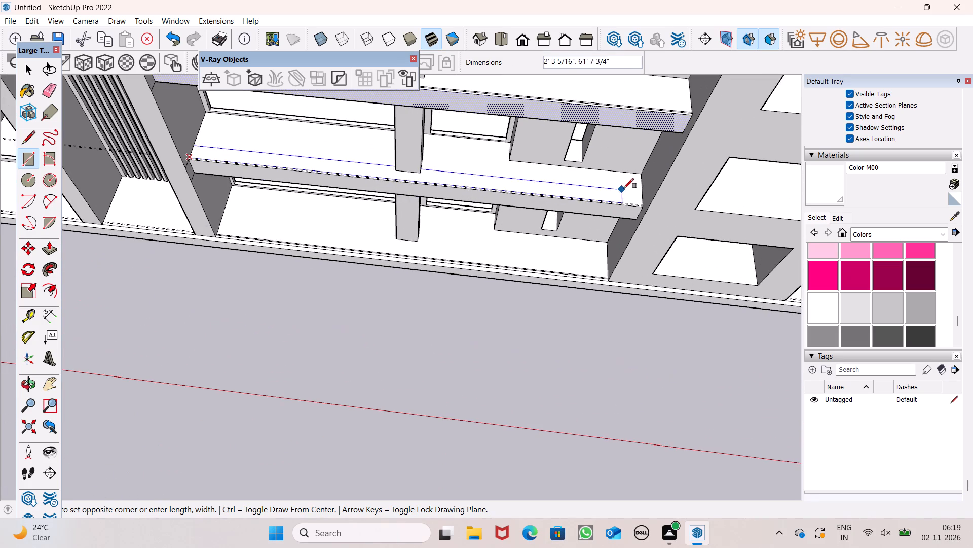
pyautogui.scroll(12, 658, 212)
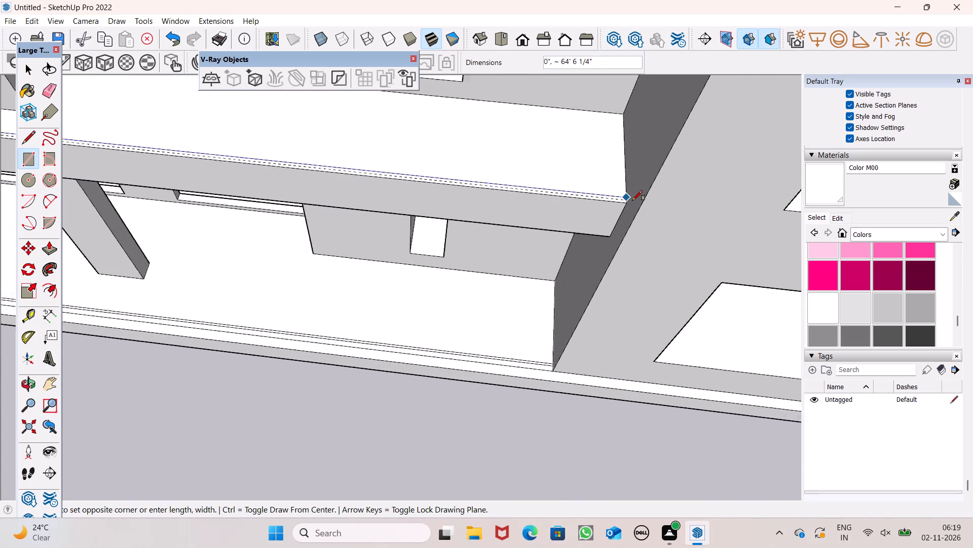
pyautogui.scroll(14, 632, 200)
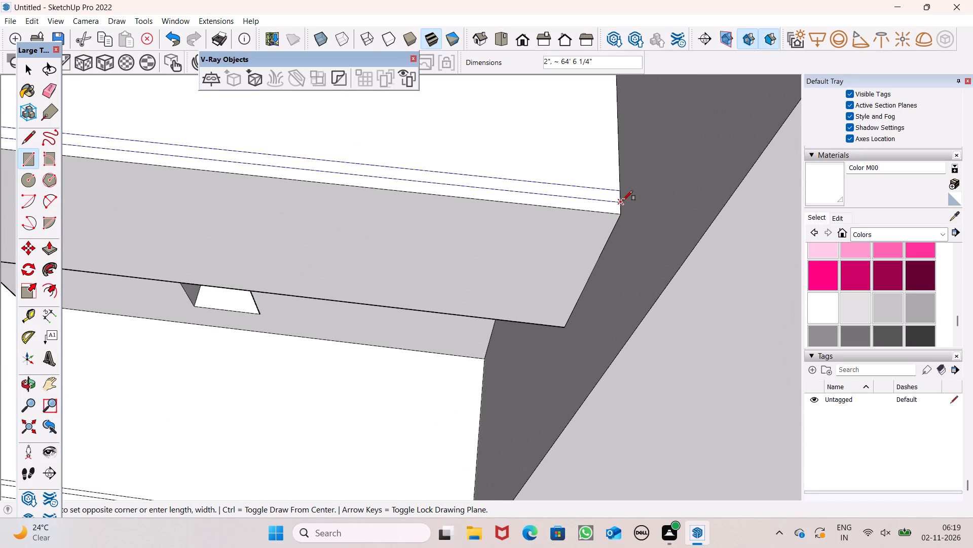
pyautogui.click(623, 200)
pyautogui.scroll(-8, 565, 170)
pyautogui.press('space')
# Examine the whole building from the front and from the side.
pyautogui.scroll(-7, 594, 144)
pyautogui.scroll(-7, 573, 220)
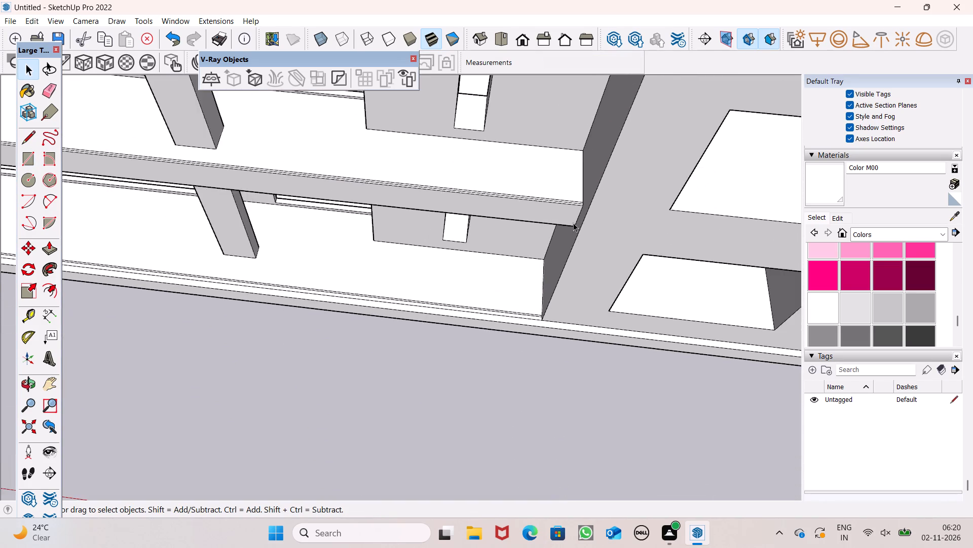
pyautogui.scroll(-13, 573, 223)
pyautogui.moveTo(524, 287); pyautogui.dragTo(556, 166, button='middle')
pyautogui.scroll(1, 554, 177)
pyautogui.scroll(-11, 556, 164)
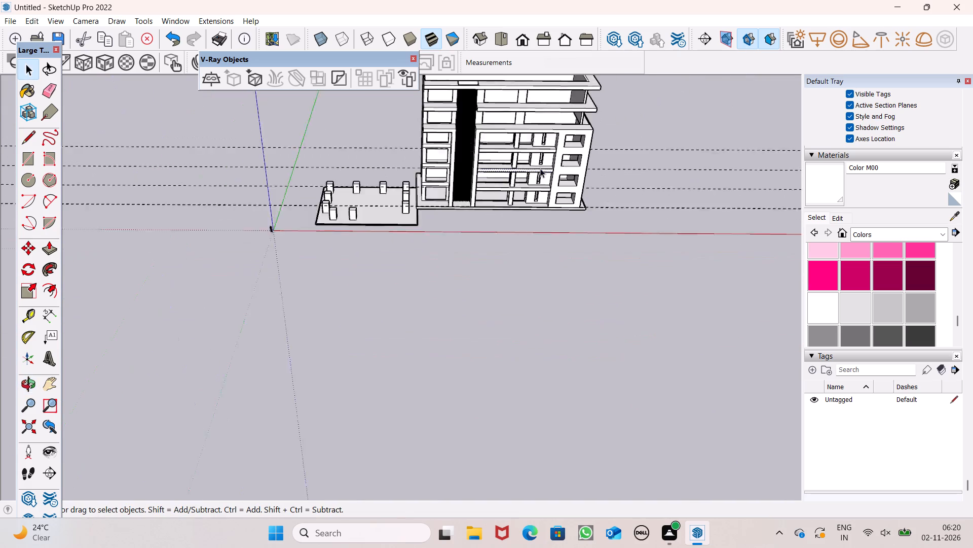
pyautogui.scroll(-5, 540, 168)
pyautogui.moveTo(584, 205); pyautogui.dragTo(966, 72, button='middle')
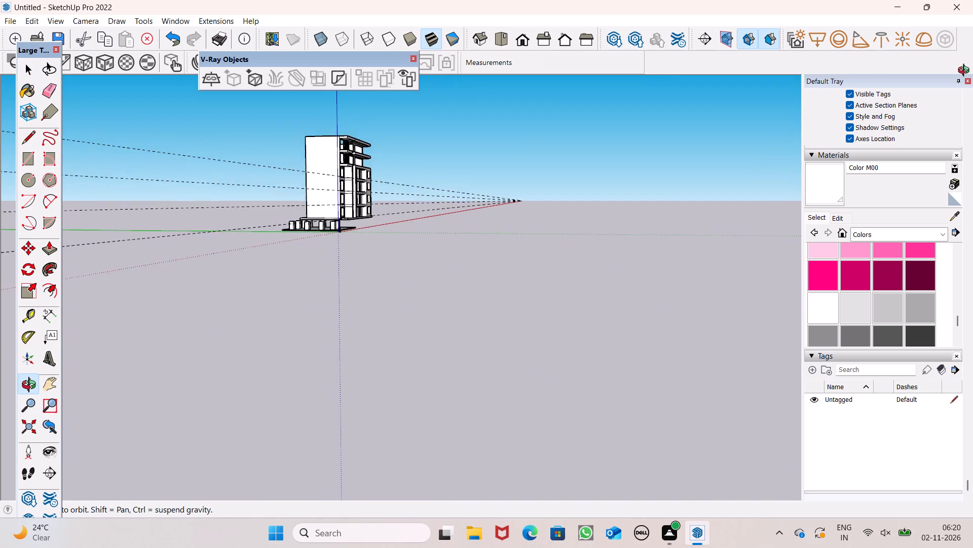
# Erase all the horizontal dashed guide lines running past the building and its floor slabs.
pyautogui.moveTo(966, 72); pyautogui.dragTo(102, 118, button='middle')
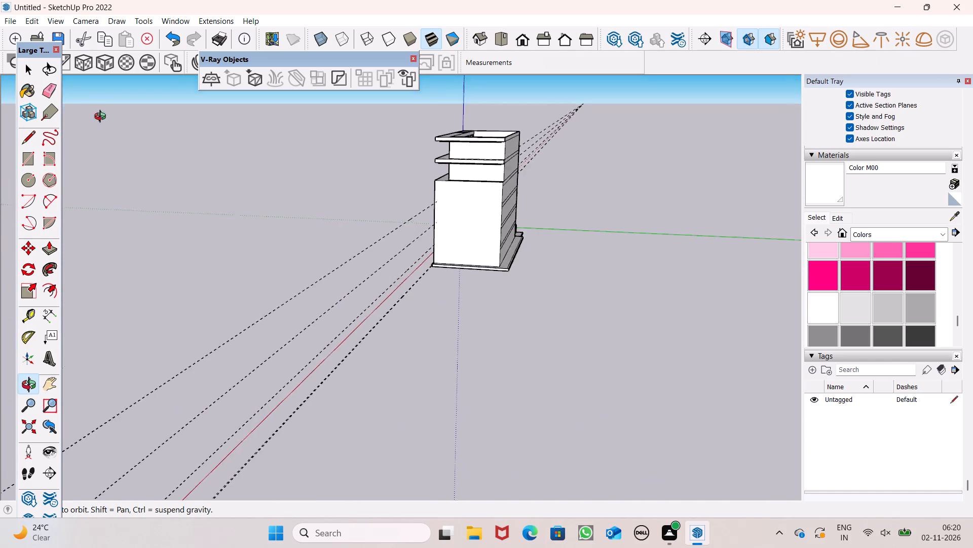
pyautogui.moveTo(102, 118); pyautogui.dragTo(558, 138, button='middle')
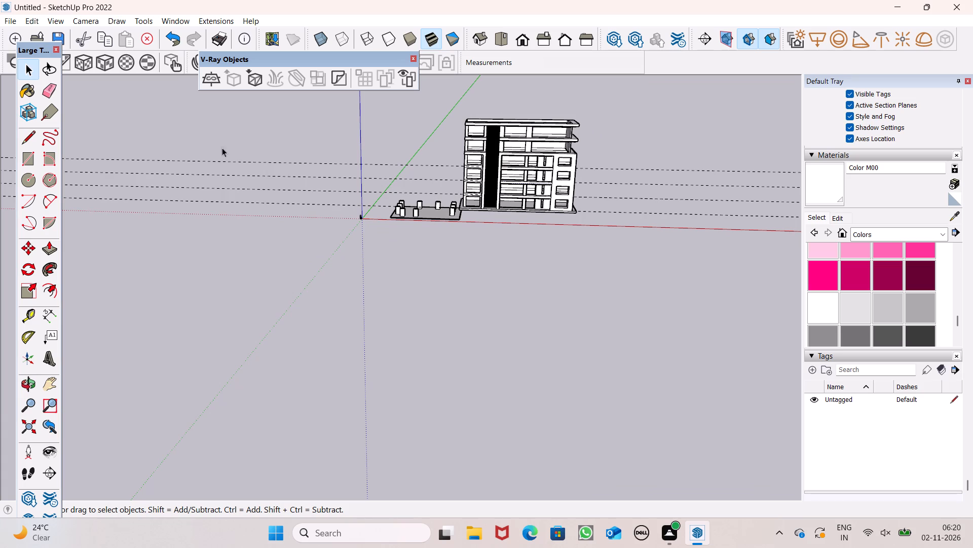
pyautogui.click(51, 82)
pyautogui.moveTo(268, 148); pyautogui.dragTo(276, 233)
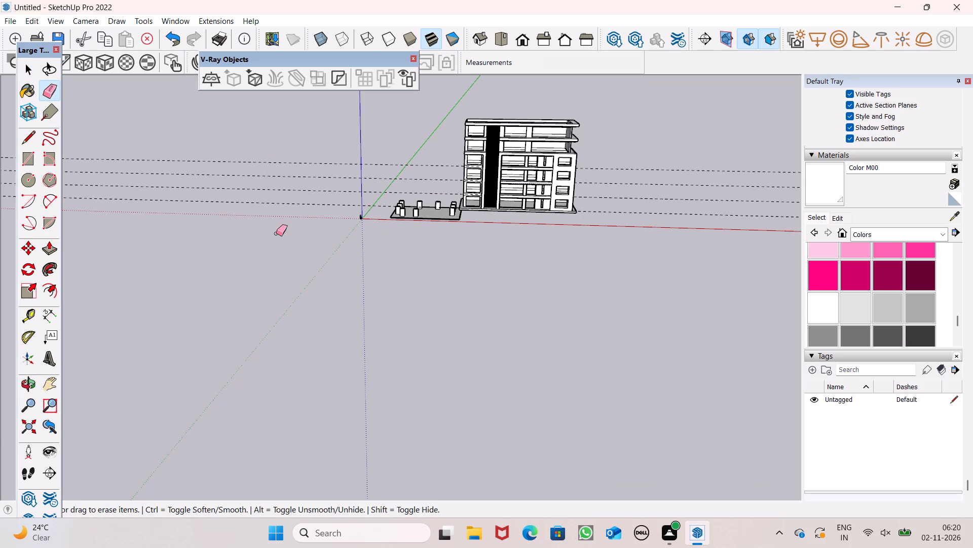
pyautogui.moveTo(276, 233); pyautogui.dragTo(298, 195)
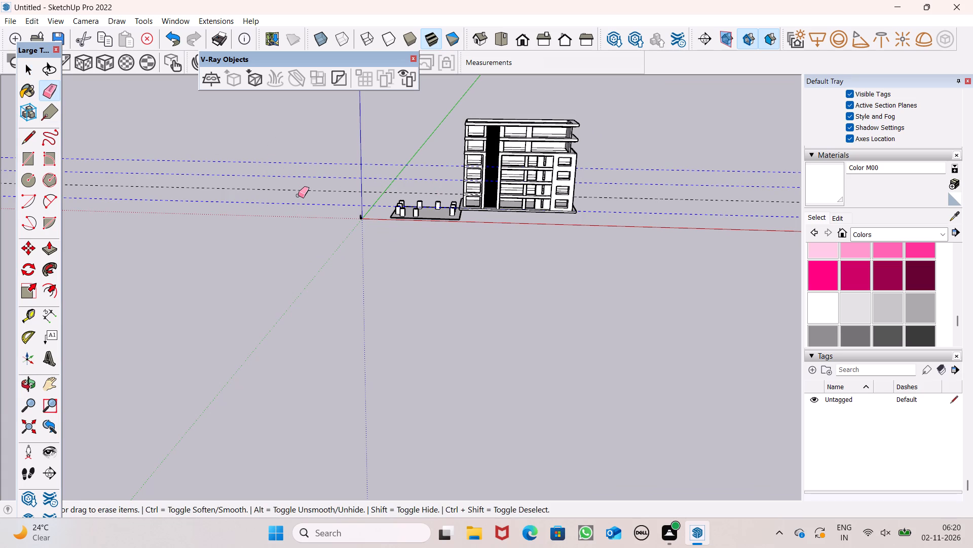
pyautogui.moveTo(298, 195); pyautogui.dragTo(295, 173)
# Examine the building's front, floor slabs, windows and base from above, close up and near eye level.
pyautogui.scroll(9, 608, 235)
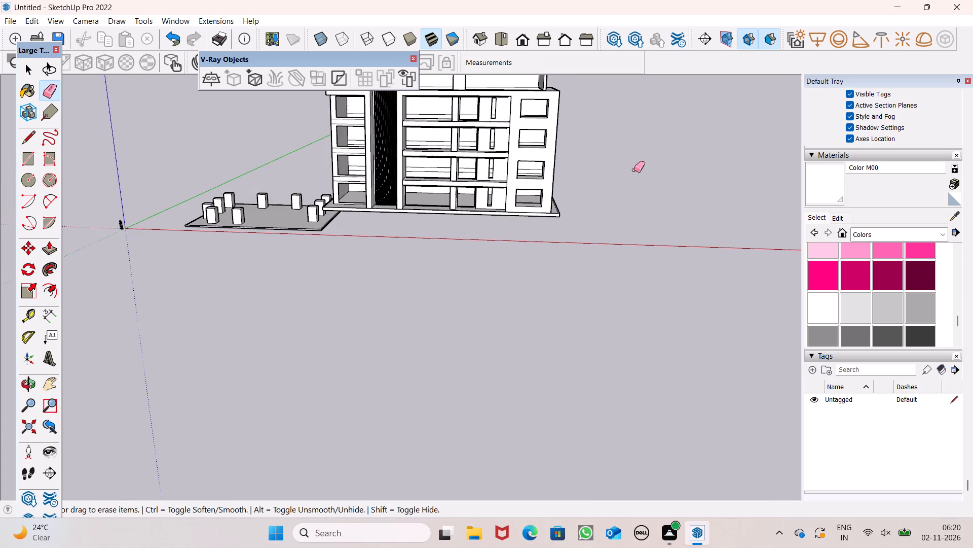
pyautogui.scroll(2, 638, 180)
pyautogui.scroll(-6, 649, 154)
pyautogui.moveTo(643, 138); pyautogui.dragTo(655, 241, button='middle')
pyautogui.scroll(1, 656, 241)
pyautogui.scroll(-8, 663, 258)
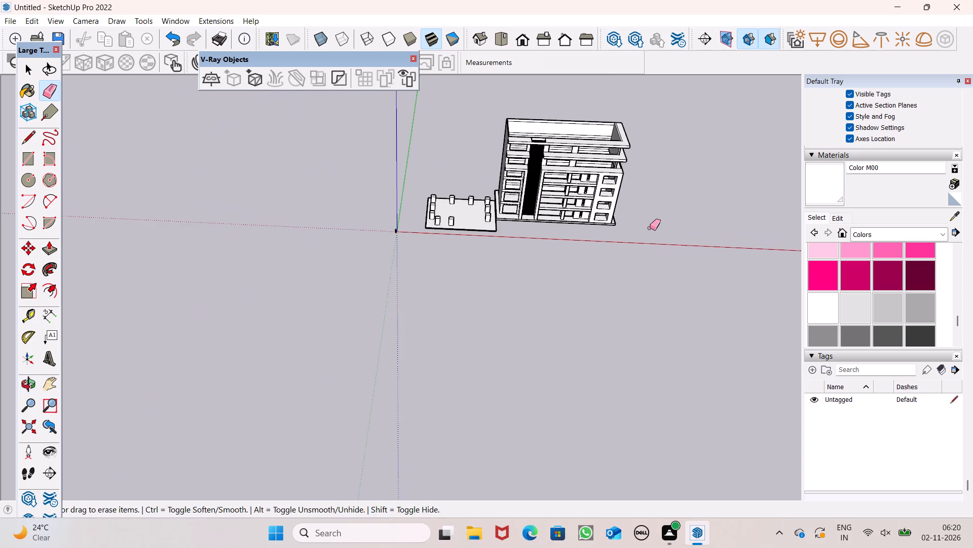
pyautogui.moveTo(696, 173); pyautogui.dragTo(704, 97, button='middle')
pyautogui.scroll(9, 640, 100)
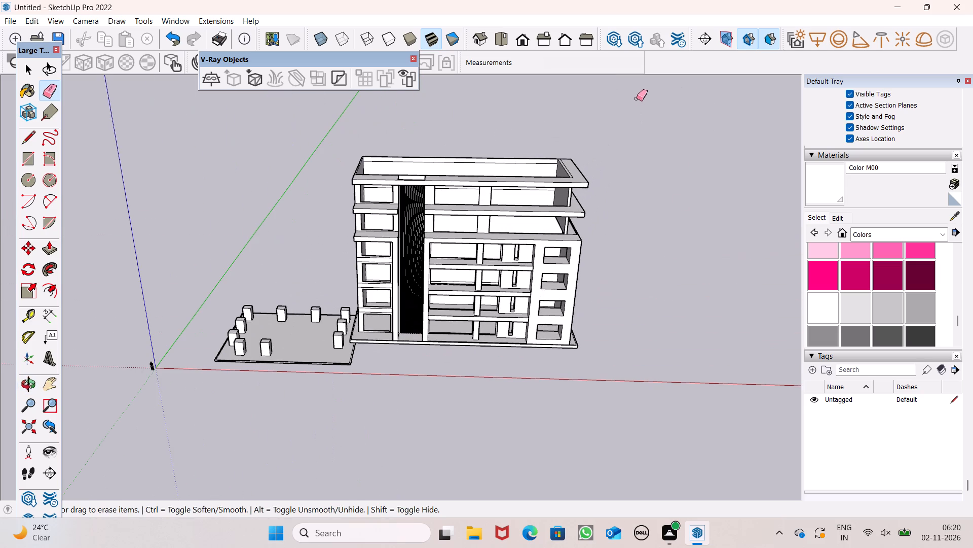
pyautogui.press('space')
pyautogui.scroll(-4, 637, 98)
pyautogui.moveTo(644, 194); pyautogui.dragTo(633, 273, button='middle')
pyautogui.scroll(9, 633, 273)
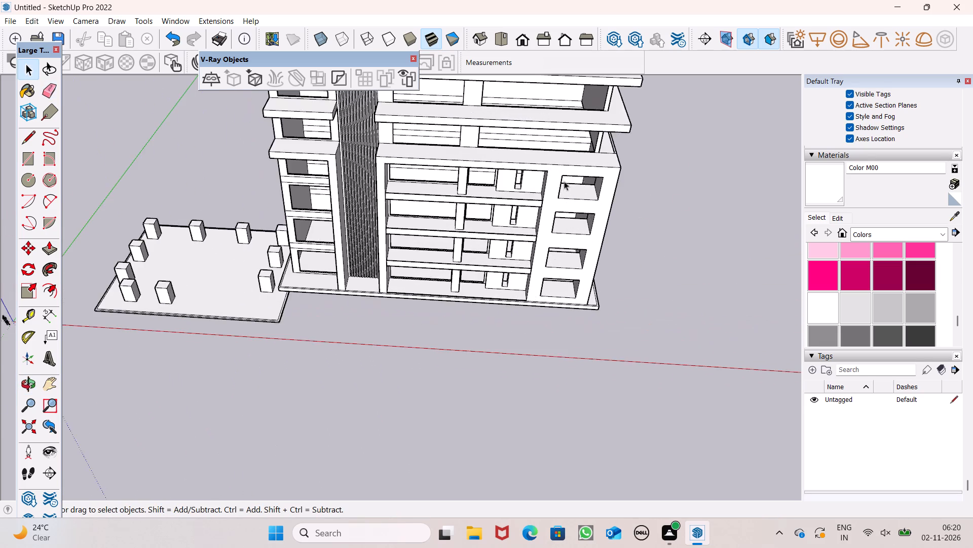
pyautogui.scroll(-7, 621, 186)
pyautogui.moveTo(629, 264); pyautogui.dragTo(608, 310, button='middle')
pyautogui.scroll(10, 615, 308)
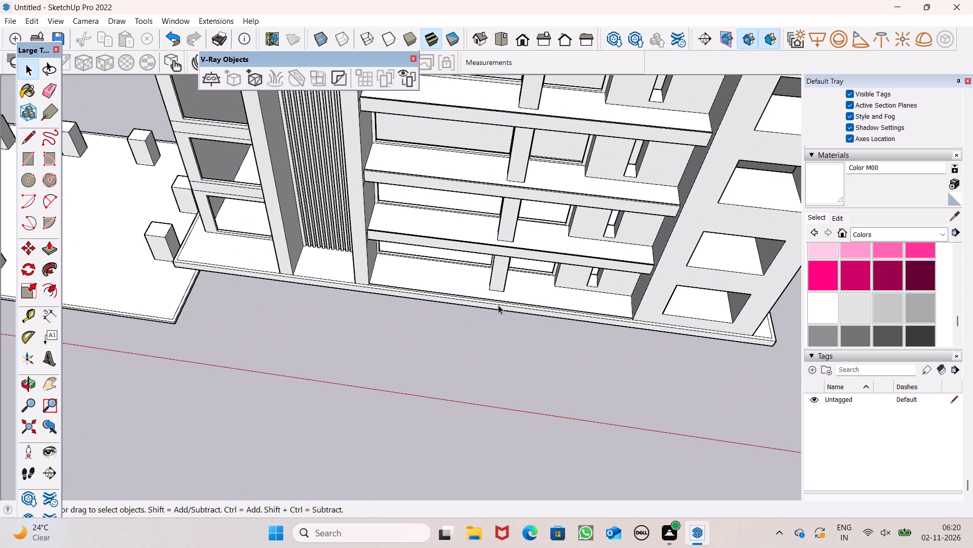
pyautogui.scroll(3, 498, 305)
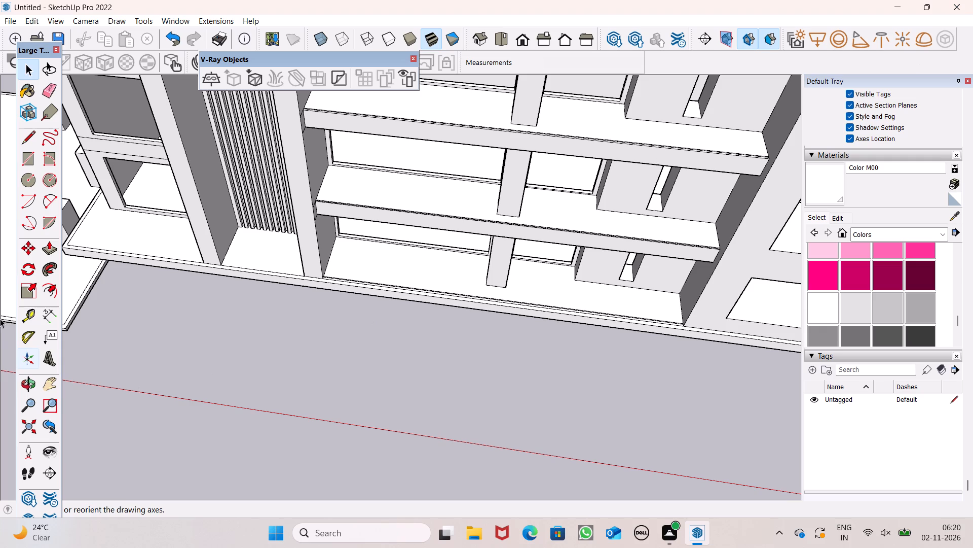
pyautogui.click(53, 242)
pyautogui.scroll(-3, 442, 214)
pyautogui.scroll(-1, 455, 362)
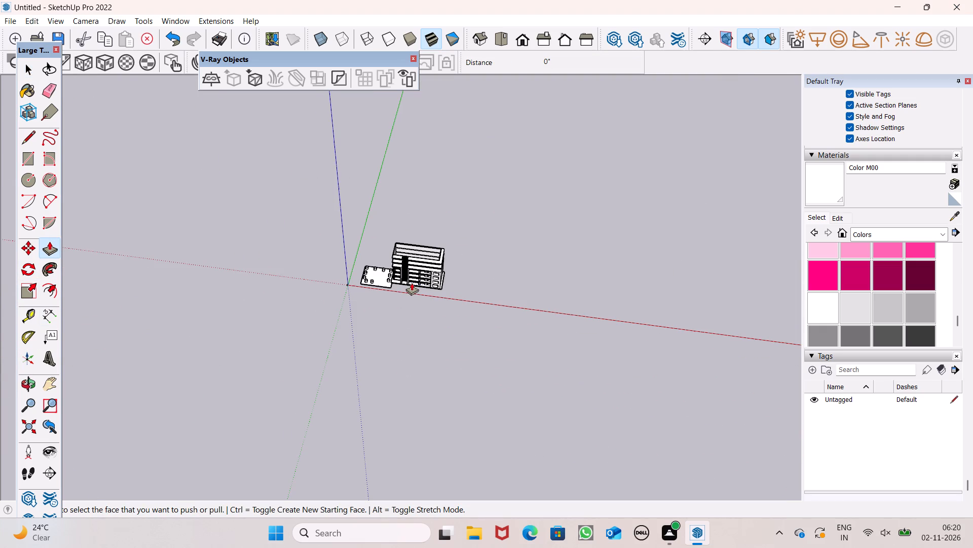
pyautogui.press('space')
pyautogui.scroll(9, 388, 295)
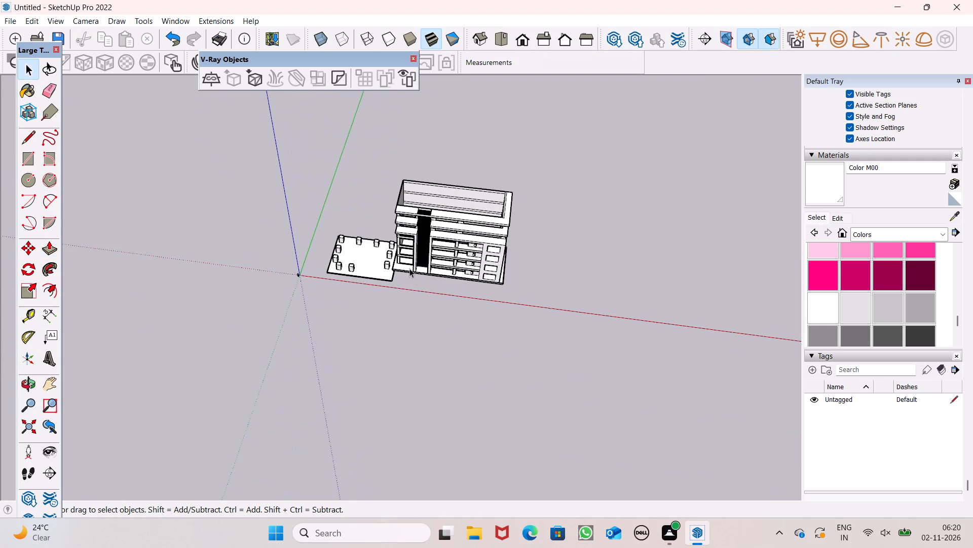
pyautogui.scroll(8, 409, 268)
pyautogui.moveTo(471, 313); pyautogui.dragTo(519, 237, button='middle')
pyautogui.scroll(1, 518, 234)
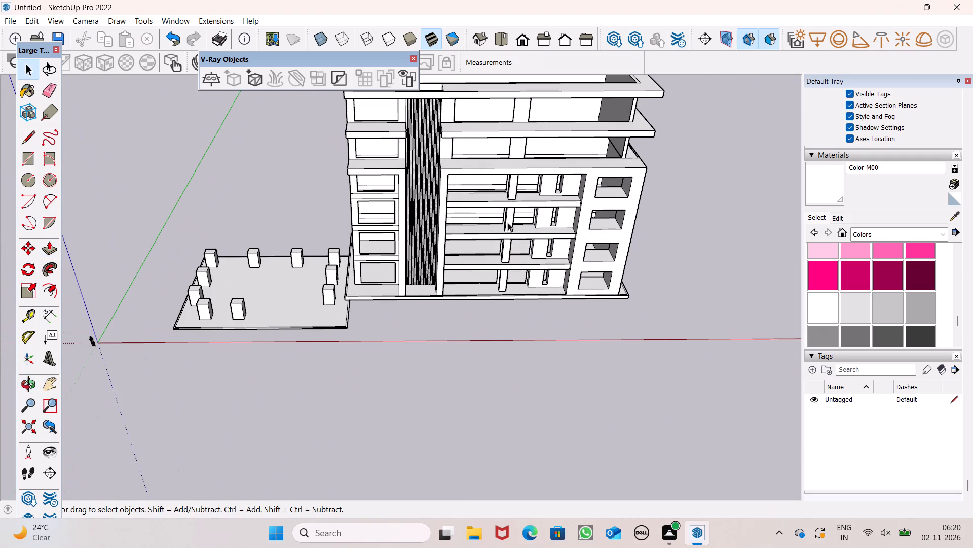
pyautogui.scroll(-1, 211, 247)
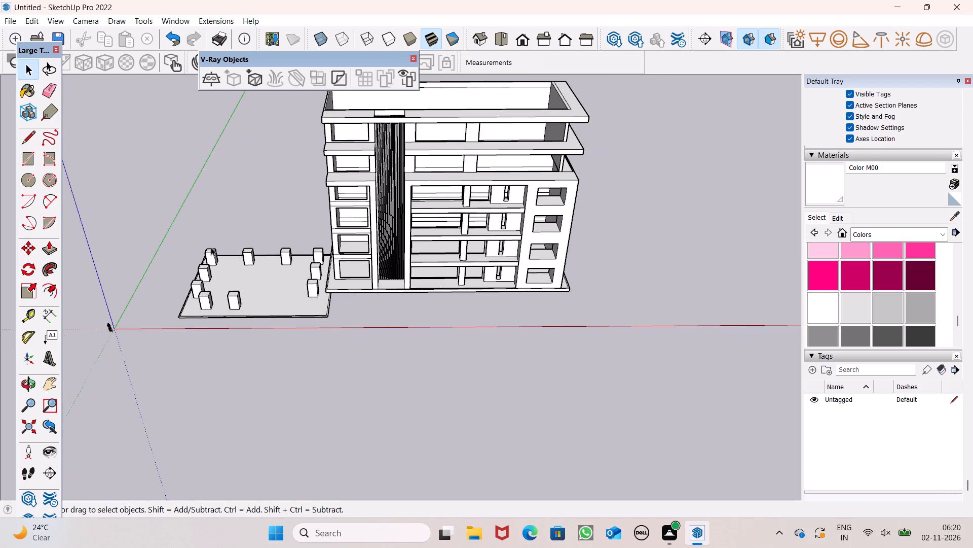
pyautogui.scroll(-1, 211, 247)
pyautogui.moveTo(478, 210); pyautogui.dragTo(394, 89, button='middle')
pyautogui.scroll(1, 433, 124)
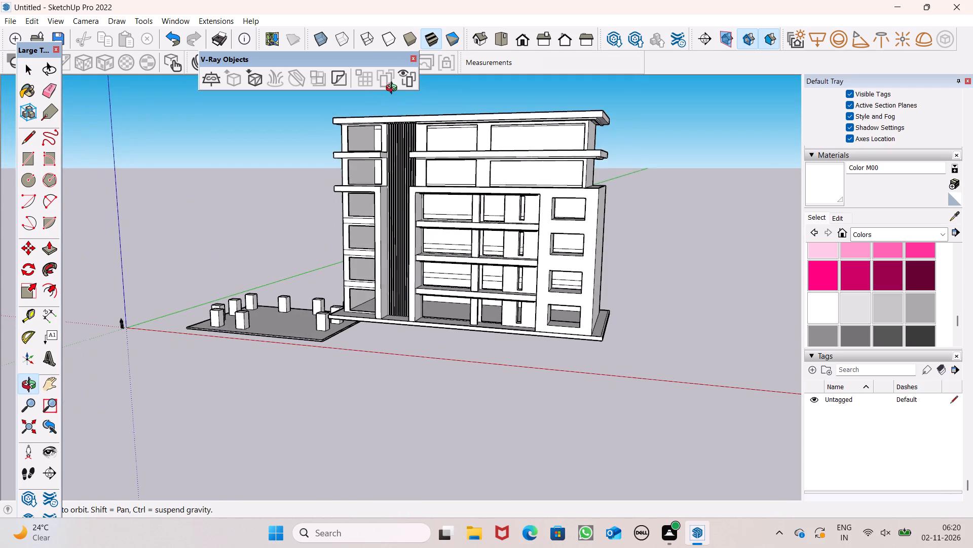
pyautogui.moveTo(394, 89); pyautogui.dragTo(397, 89, button='middle')
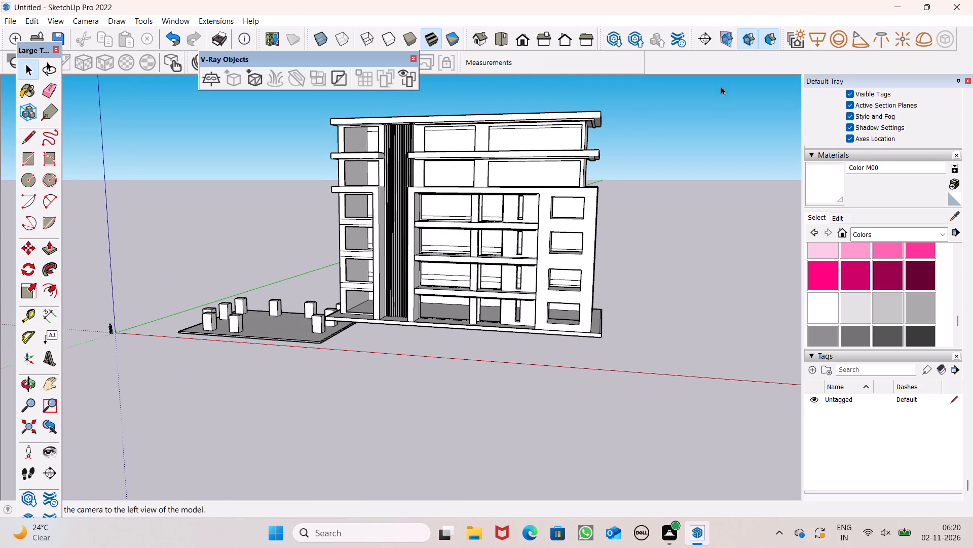
# Draw an upright square face about 17' 11 3/4" per side in the open space beside the building's windowed end.
pyautogui.click(32, 162)
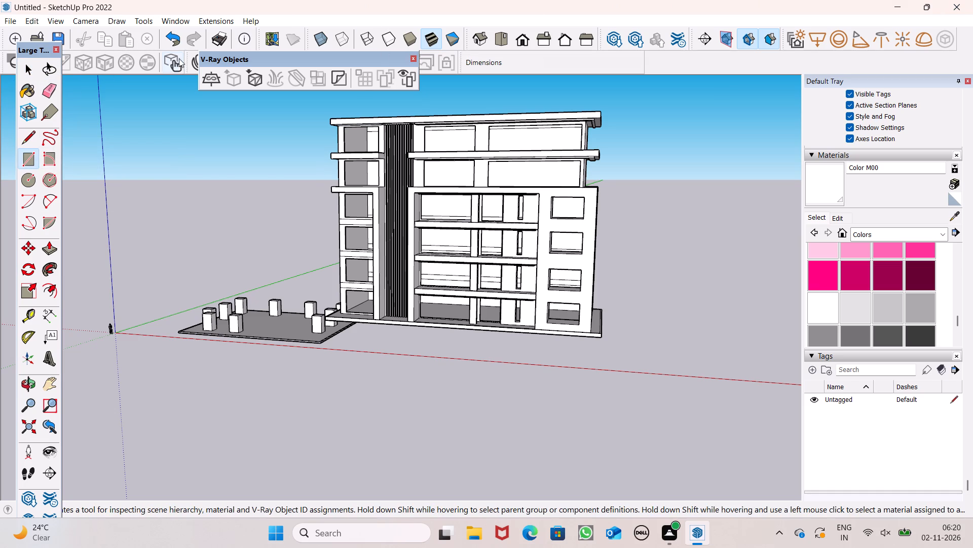
pyautogui.scroll(-5, 564, 230)
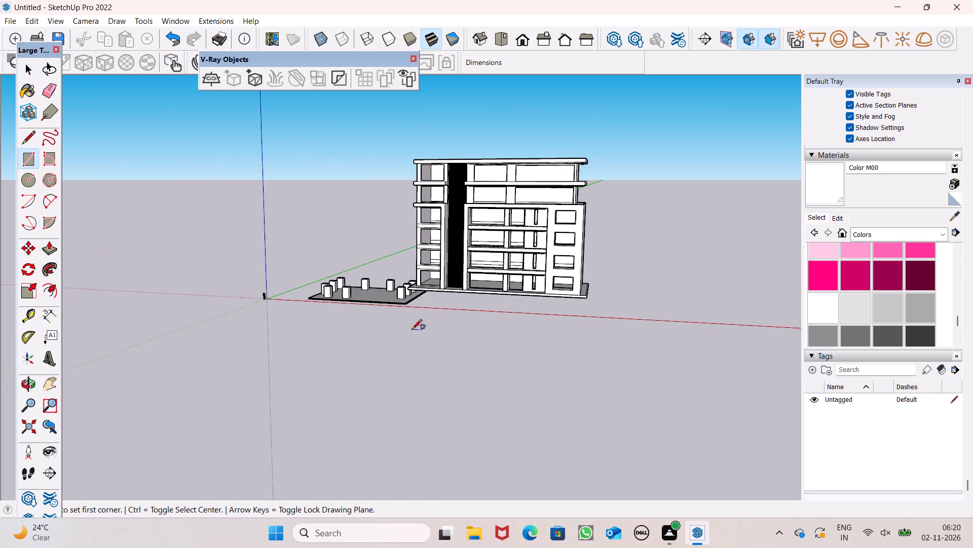
pyautogui.moveTo(414, 332); pyautogui.dragTo(509, 348, button='middle')
pyautogui.scroll(2, 499, 333)
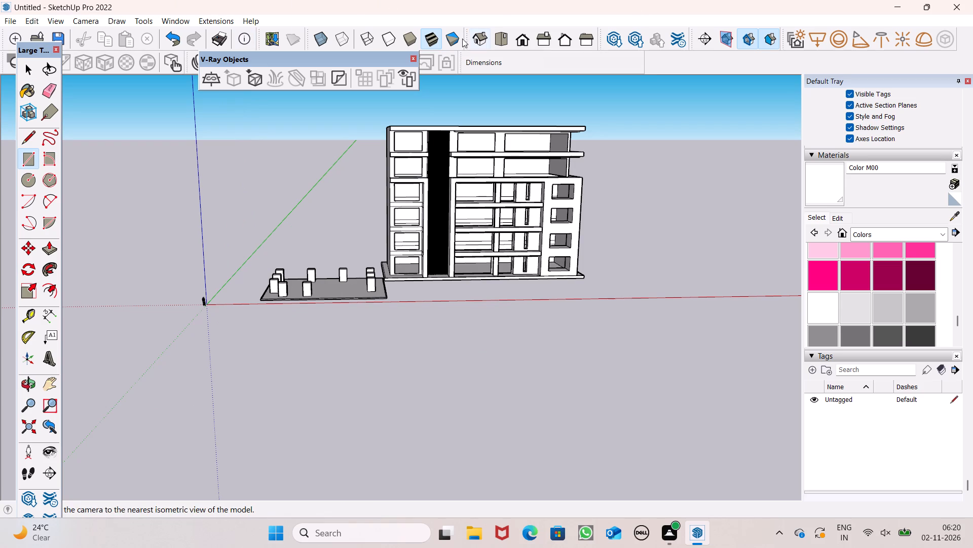
pyautogui.scroll(-4, 667, 177)
pyautogui.moveTo(786, 238); pyautogui.dragTo(744, 237, button='middle')
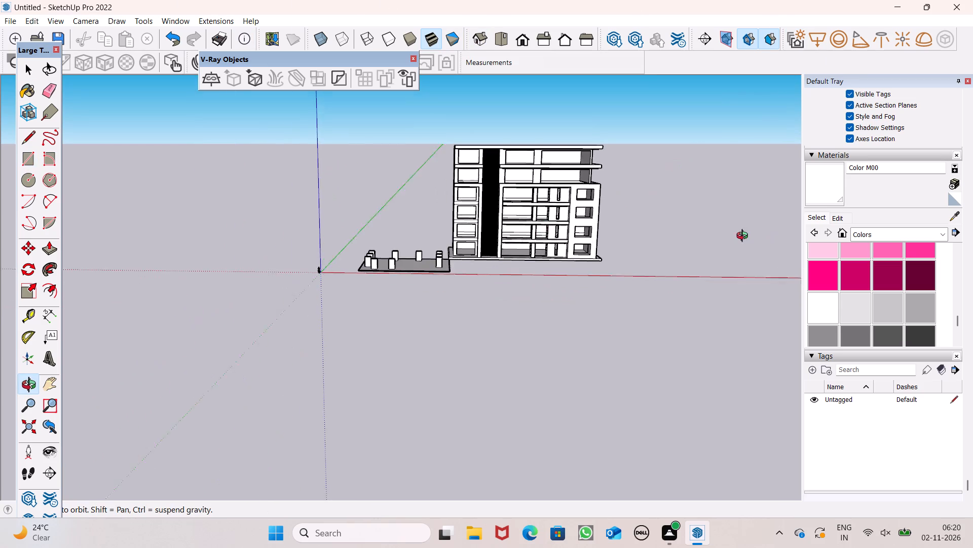
pyautogui.moveTo(744, 237); pyautogui.dragTo(733, 234, button='middle')
pyautogui.scroll(8, 743, 249)
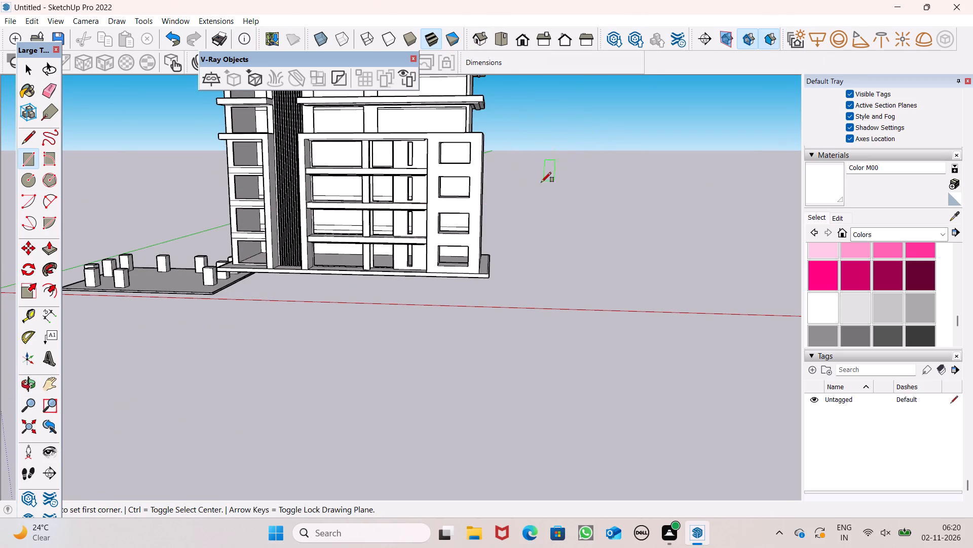
pyautogui.click(540, 180)
pyautogui.moveTo(552, 289); pyautogui.dragTo(580, 270, button='middle')
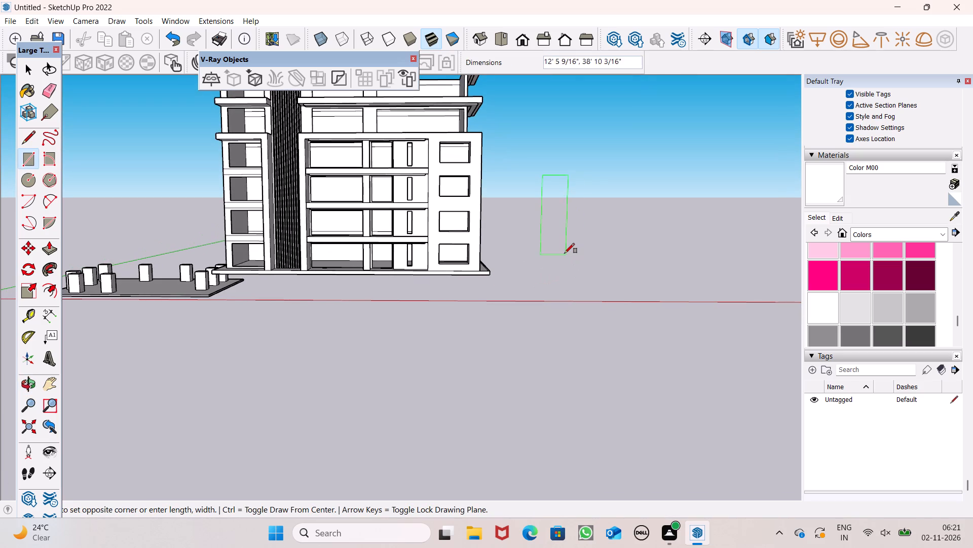
pyautogui.click(577, 213)
# Draw an upright rectangle about 8' 7" wide and 13' 11" high beside the free-standing square.
pyautogui.scroll(8, 576, 183)
pyautogui.scroll(-2, 509, 41)
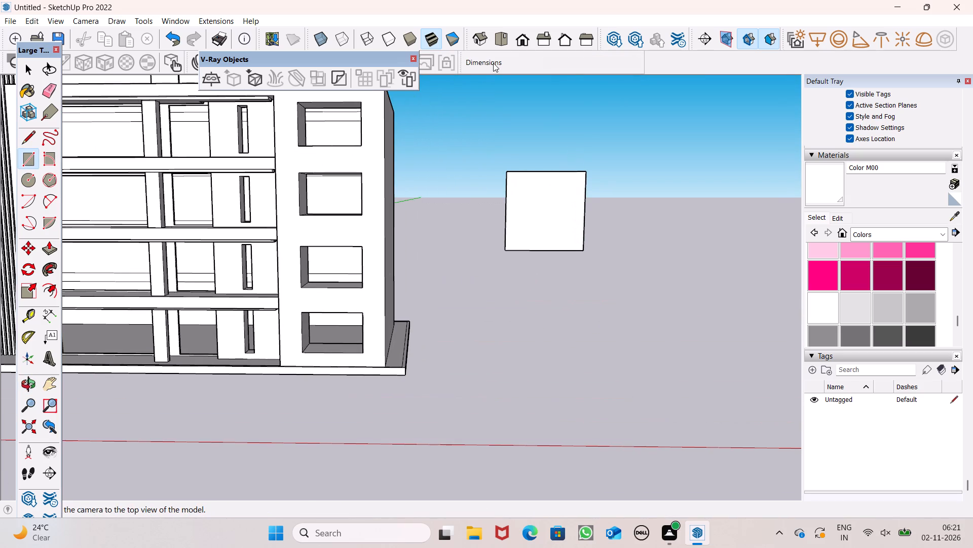
pyautogui.scroll(-4, 381, 172)
pyautogui.scroll(3, 684, 154)
pyautogui.scroll(-1, 602, 156)
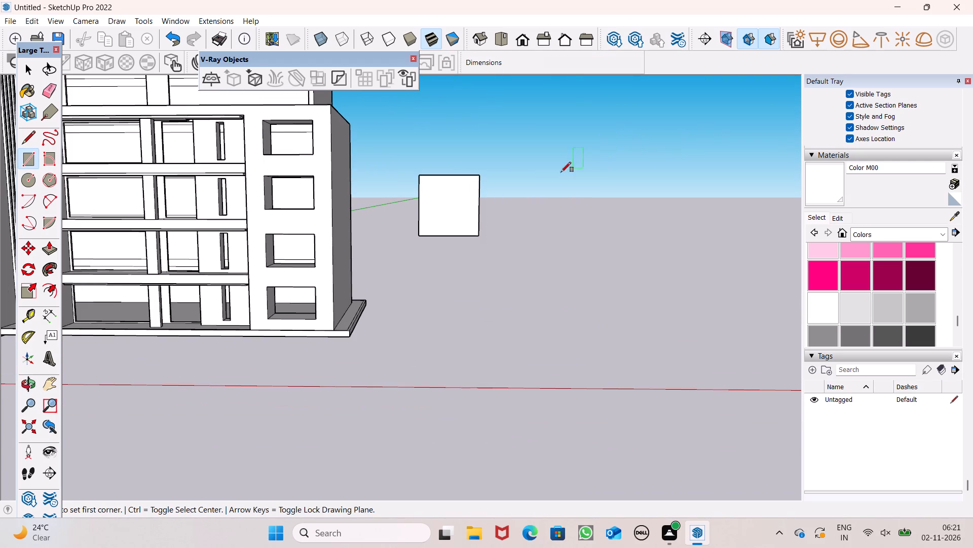
pyautogui.scroll(1, 537, 184)
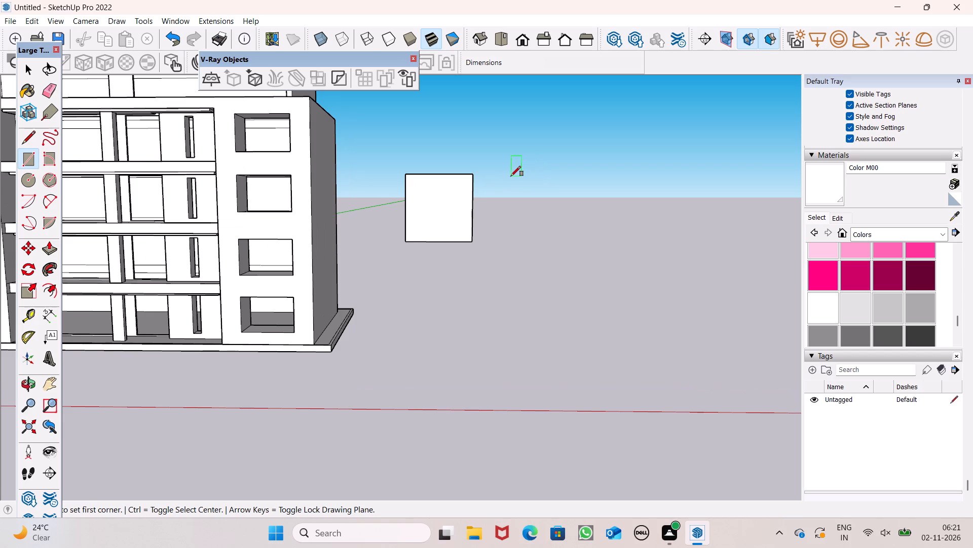
pyautogui.click(511, 176)
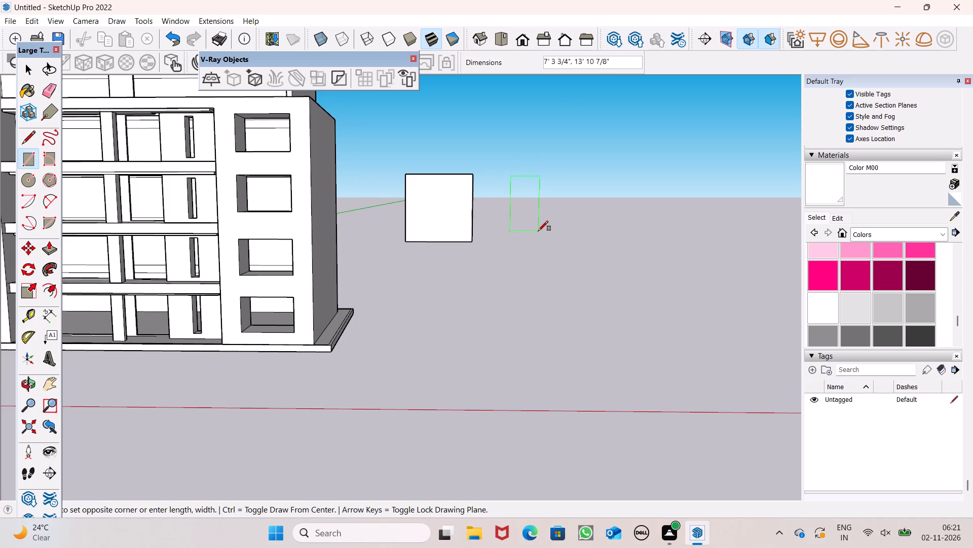
pyautogui.click(543, 230)
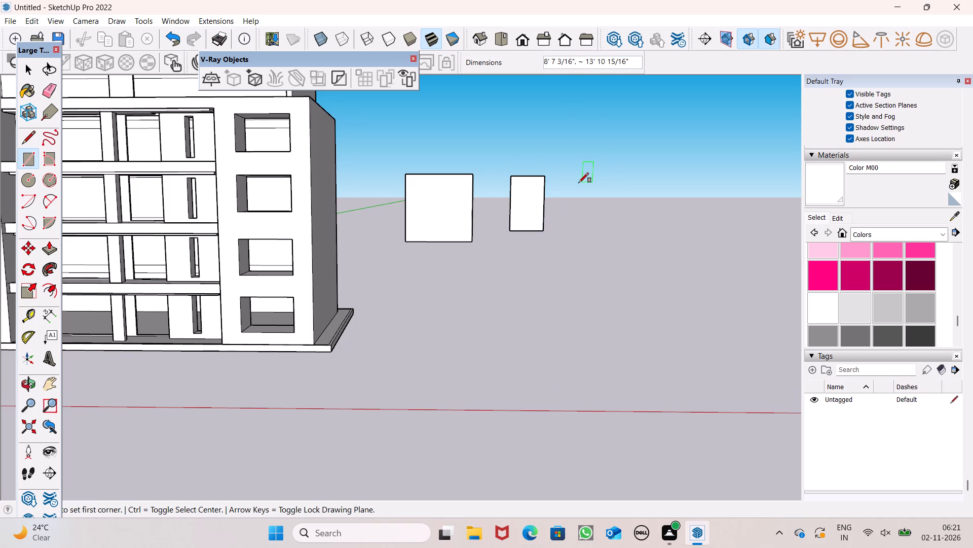
# Draw a third upright rectangle about 22' 3" wide and 13' 9" high beyond the narrow rectangle.
pyautogui.click(578, 183)
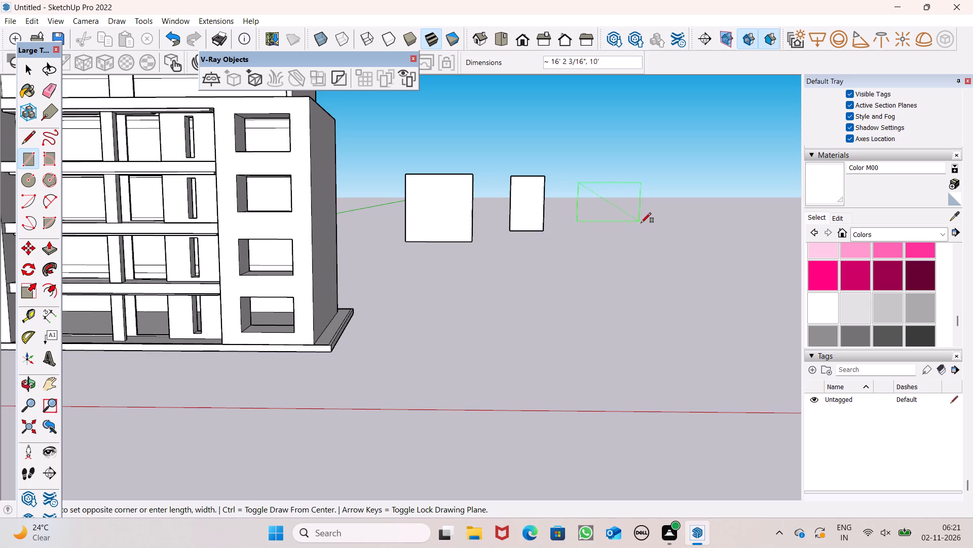
pyautogui.click(667, 237)
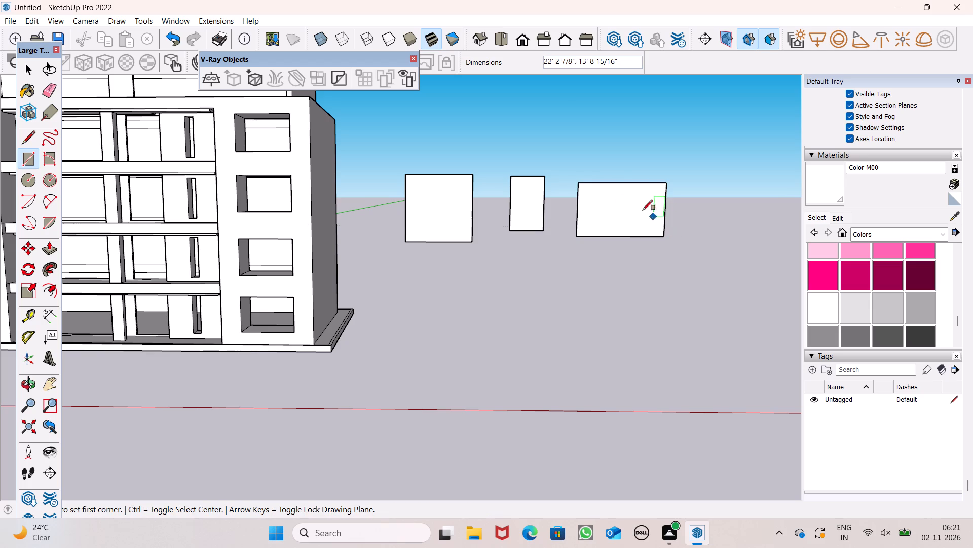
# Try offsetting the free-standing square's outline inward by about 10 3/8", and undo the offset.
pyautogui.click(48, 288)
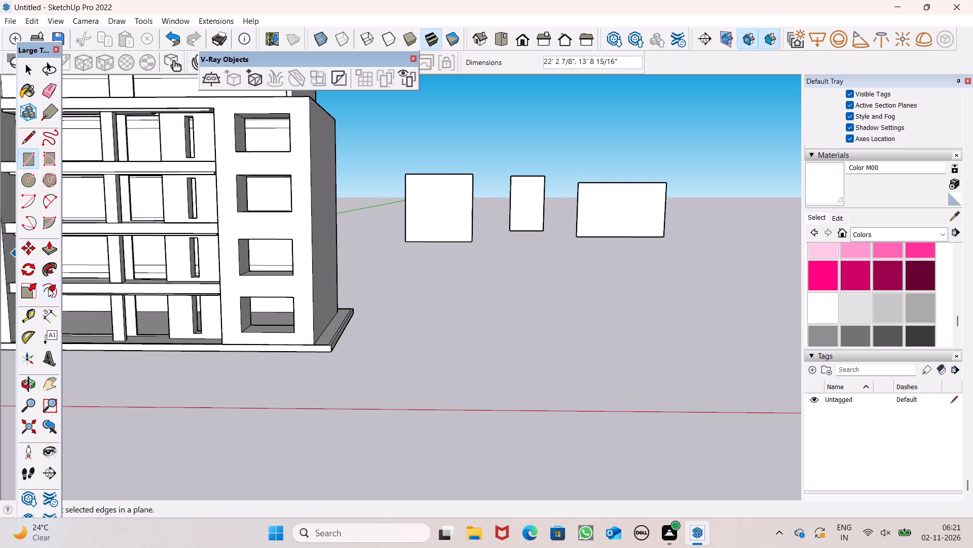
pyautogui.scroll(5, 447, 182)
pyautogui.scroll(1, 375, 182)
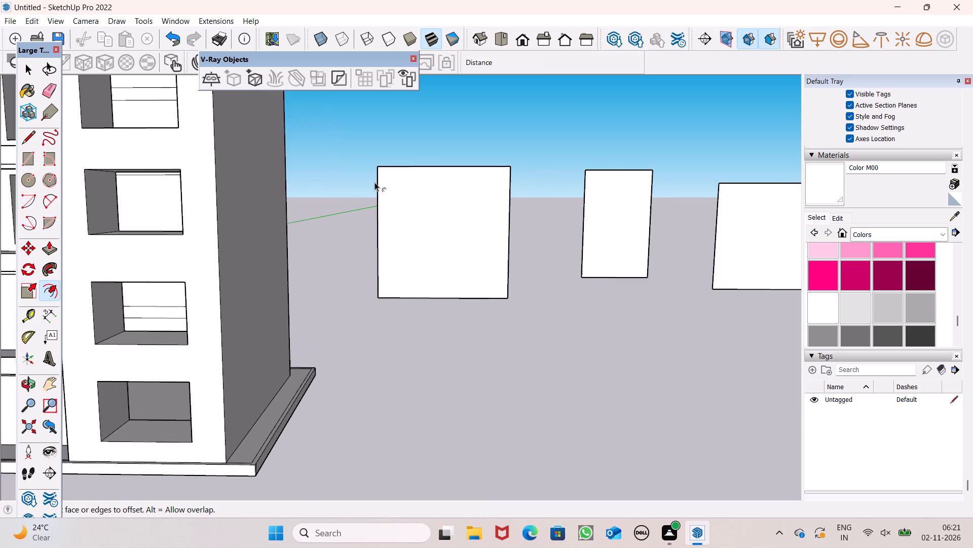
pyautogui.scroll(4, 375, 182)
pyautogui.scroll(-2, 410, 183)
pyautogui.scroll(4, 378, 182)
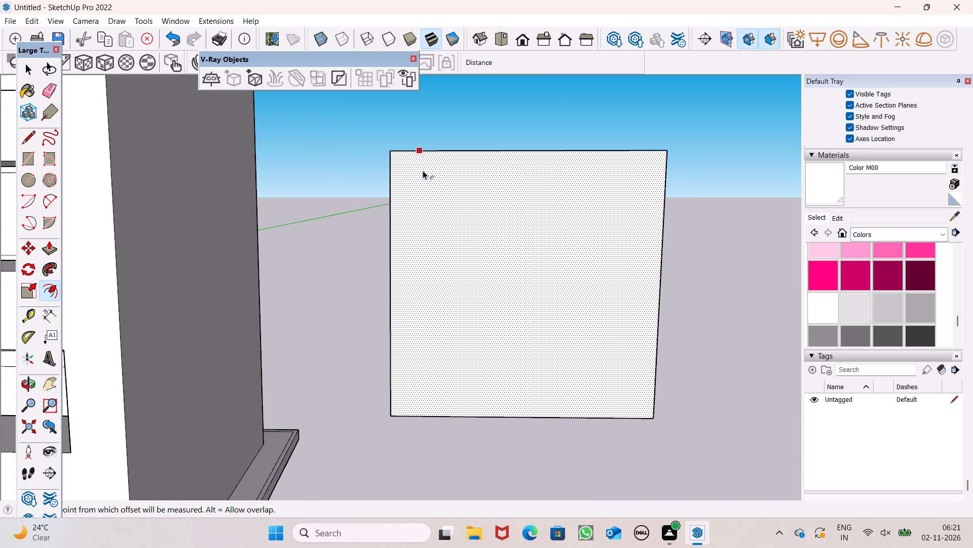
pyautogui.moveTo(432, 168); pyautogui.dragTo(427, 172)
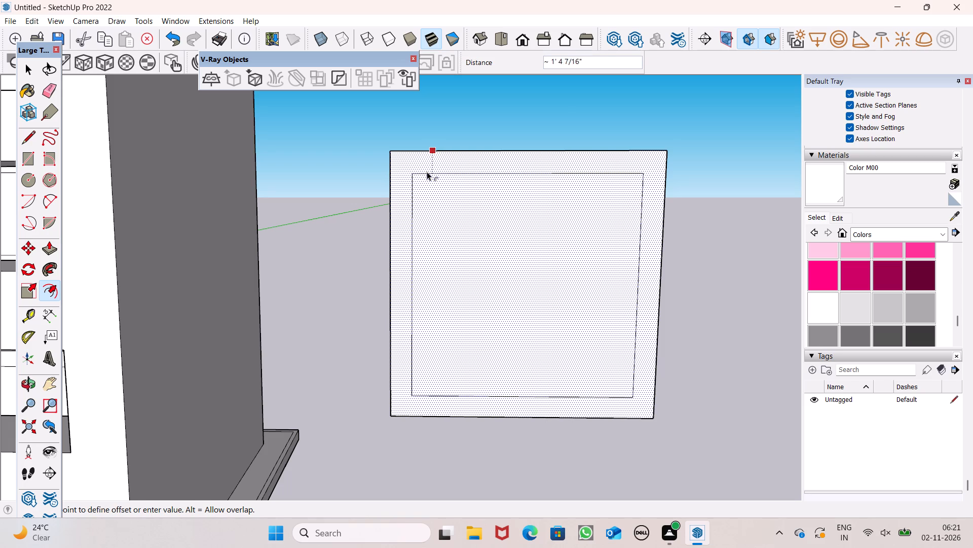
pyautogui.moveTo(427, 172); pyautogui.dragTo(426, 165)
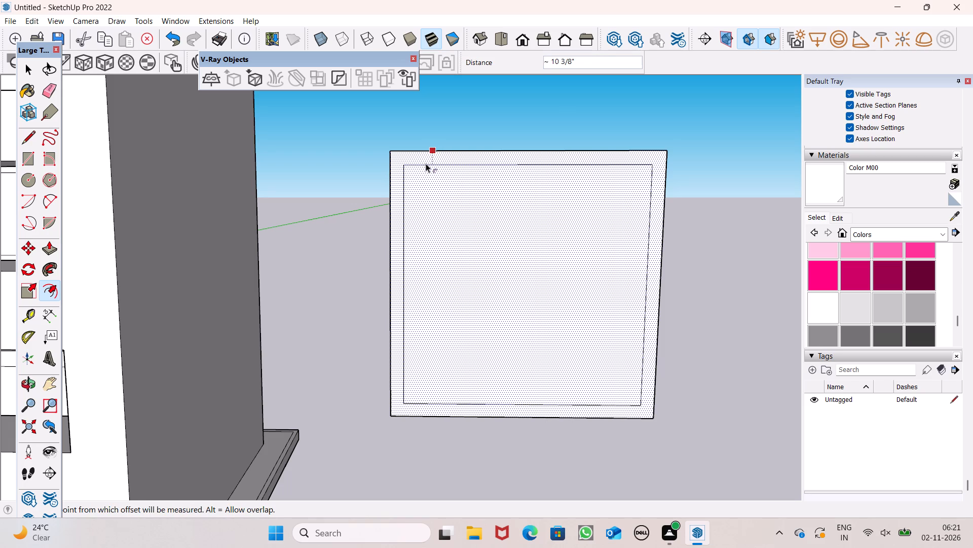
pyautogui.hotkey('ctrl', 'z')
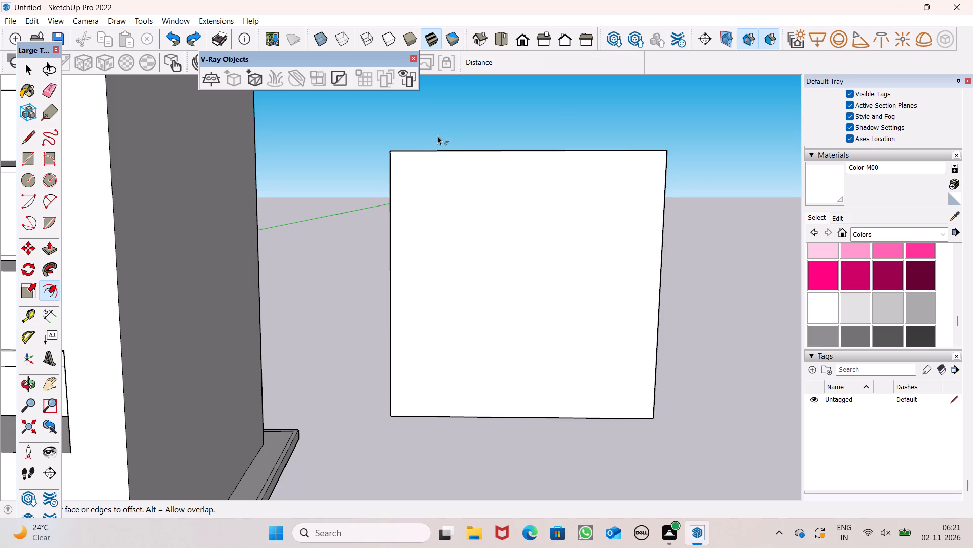
# Offset the free-standing square's outline inward by about 8 7/8" to form a frame border.
pyautogui.click(434, 160)
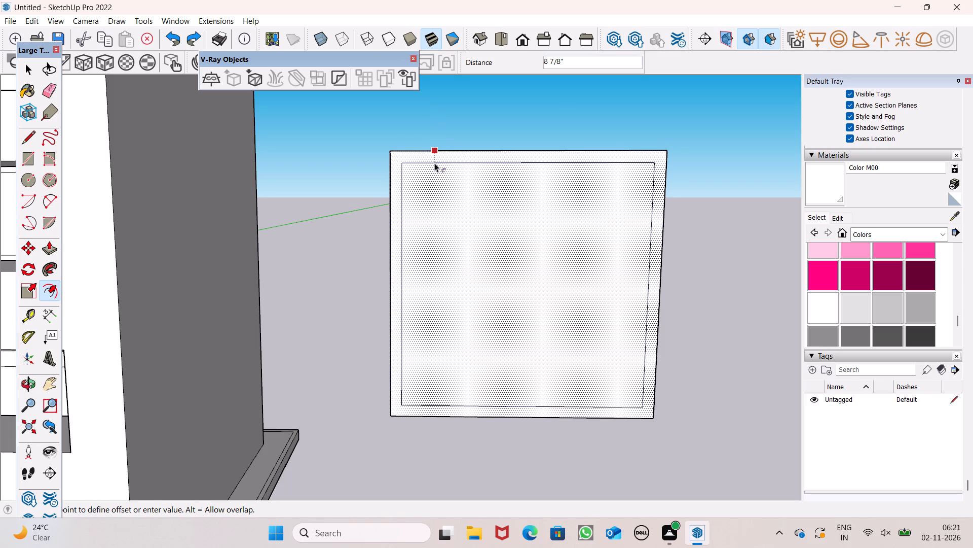
# Offset the narrow upright rectangle's outline inward to form a thin, even frame border.
pyautogui.scroll(-6, 401, 169)
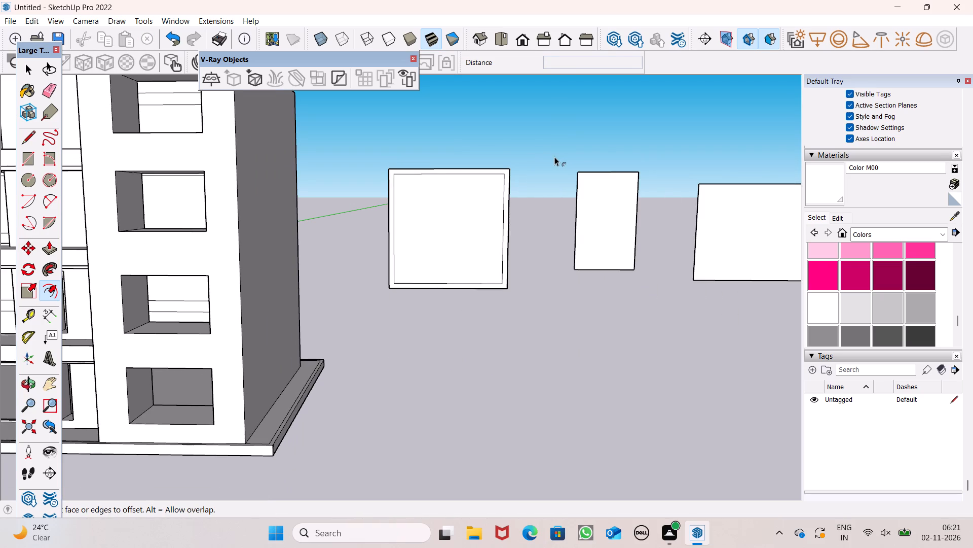
pyautogui.scroll(4, 560, 157)
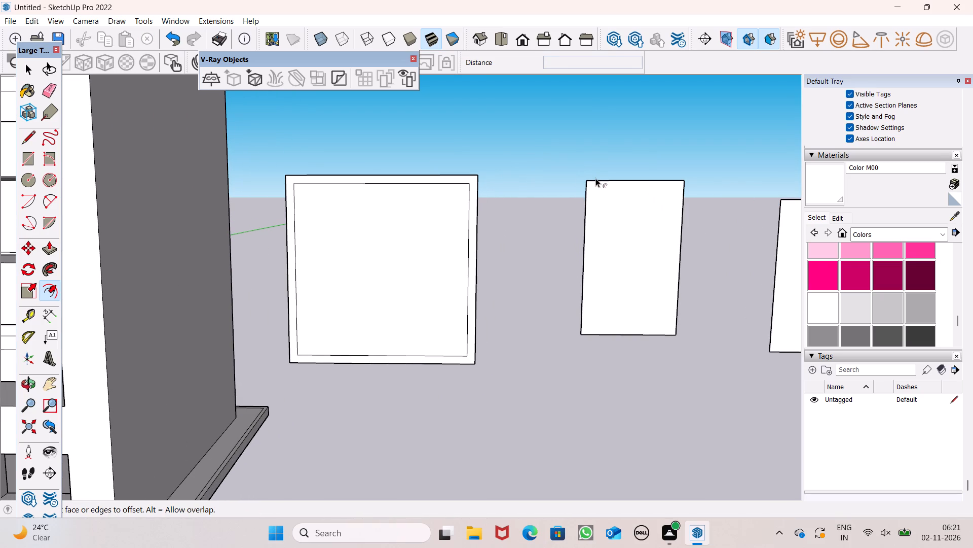
pyautogui.scroll(6, 596, 179)
pyautogui.moveTo(590, 193); pyautogui.dragTo(590, 195)
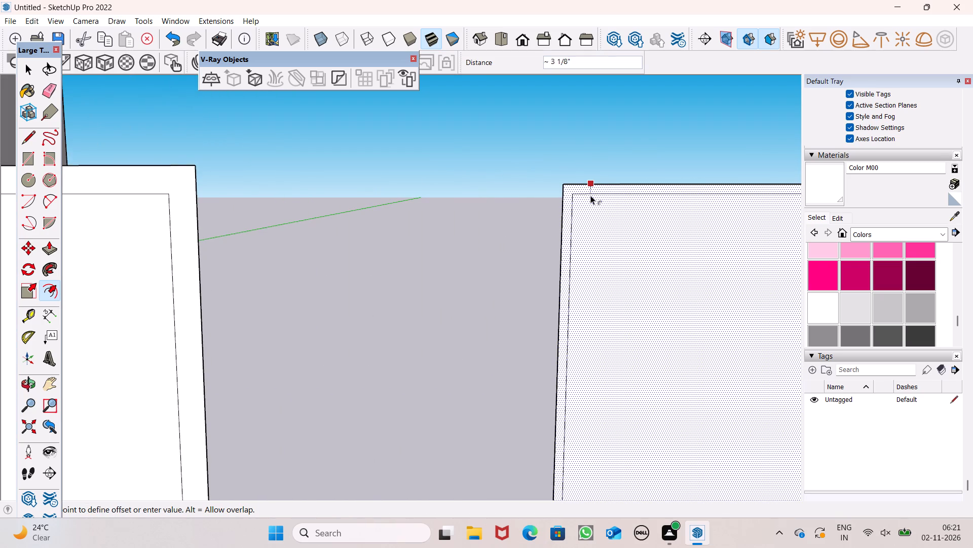
pyautogui.moveTo(590, 195); pyautogui.dragTo(588, 206)
# Offset the wide third rectangle's outline inward by about 9 5/8" to form its frame border.
pyautogui.scroll(-7, 461, 172)
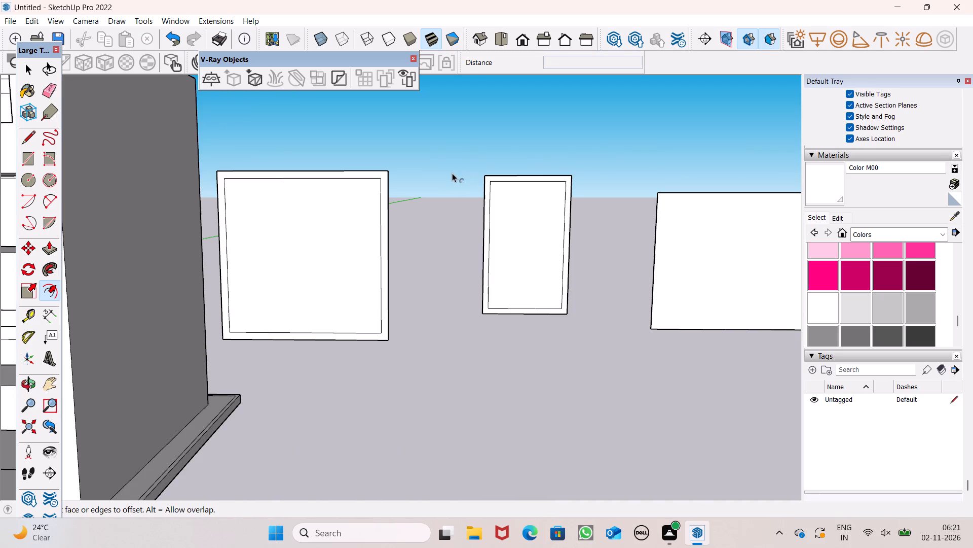
pyautogui.scroll(-4, 534, 174)
pyautogui.scroll(7, 600, 186)
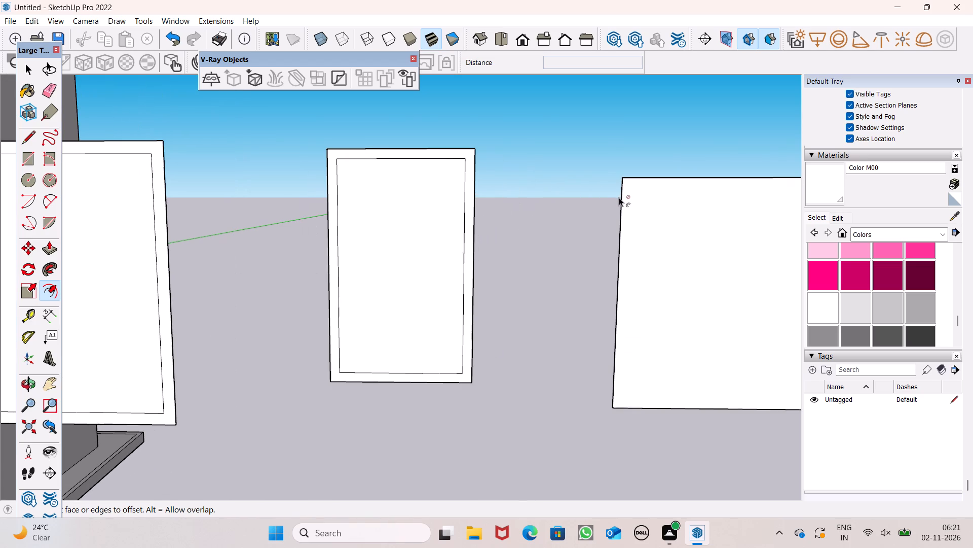
pyautogui.click(641, 195)
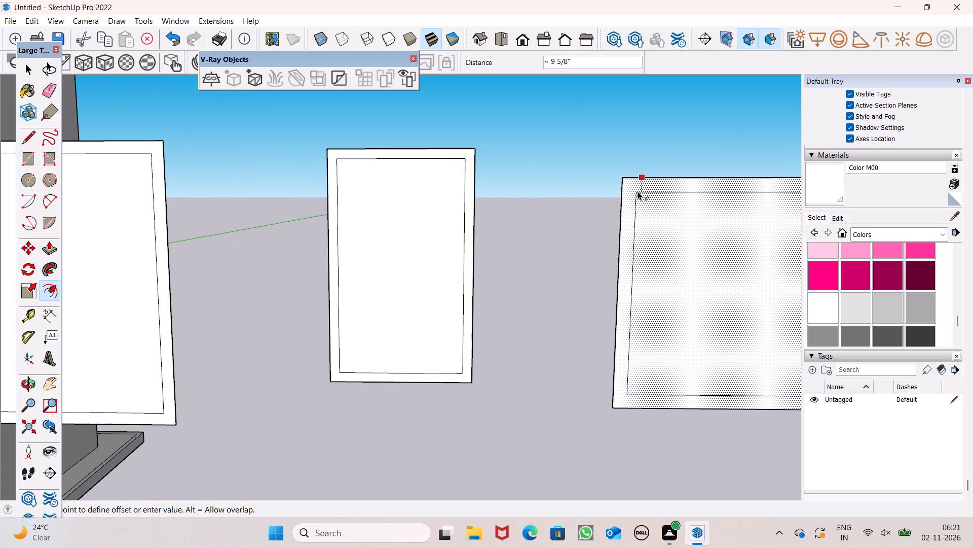
pyautogui.scroll(-7, 605, 153)
pyautogui.scroll(1, 605, 153)
pyautogui.press('space')
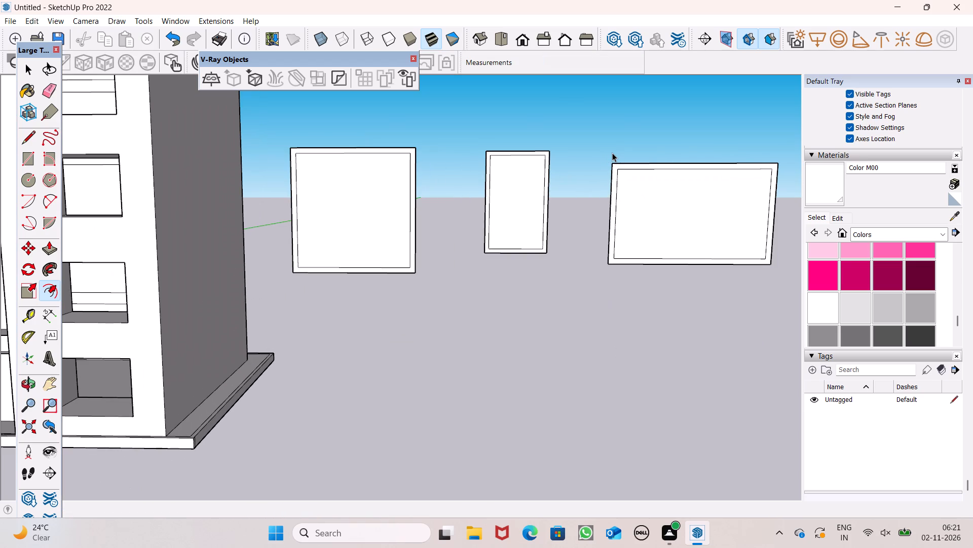
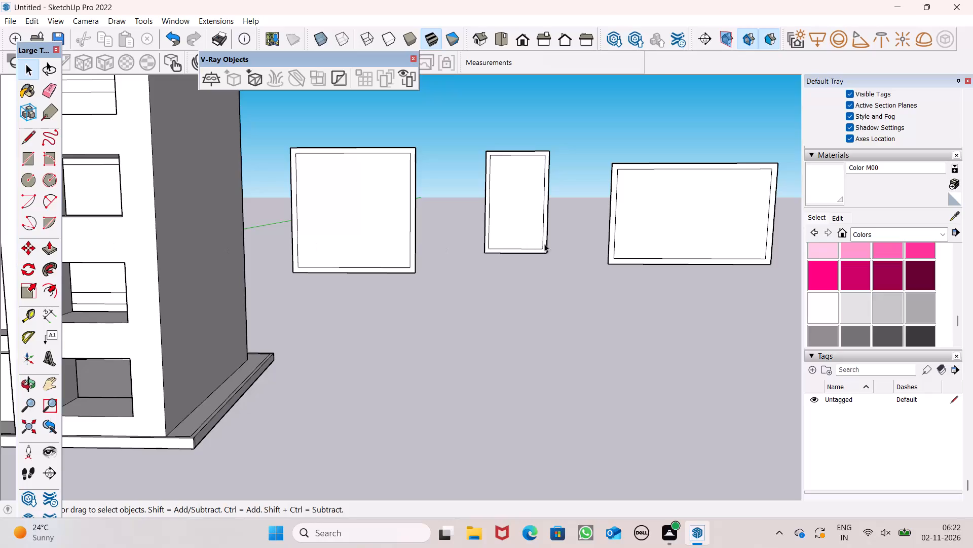
# Draw a vertical mullion rectangle about 5 5/8" by 15' 9" inside the square frame nearest the building, spanning its inner top and bottom edges.
pyautogui.click(26, 164)
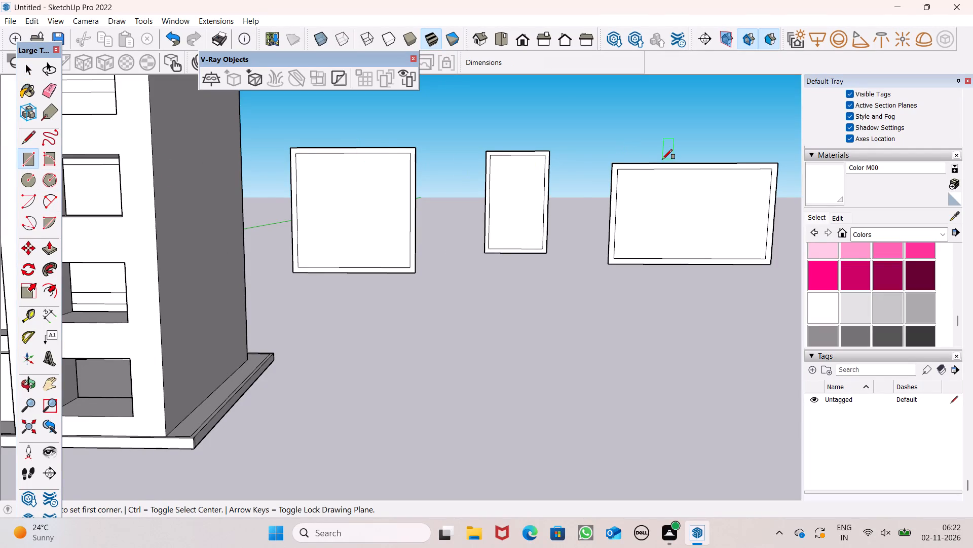
pyautogui.scroll(-5, 663, 159)
pyautogui.scroll(1, 290, 173)
pyautogui.scroll(-2, 545, 197)
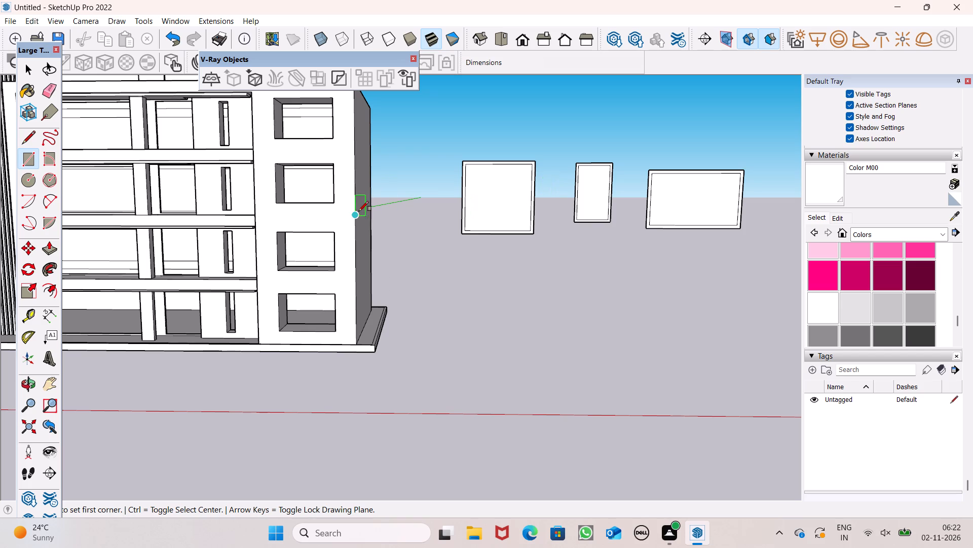
pyautogui.scroll(1, 484, 204)
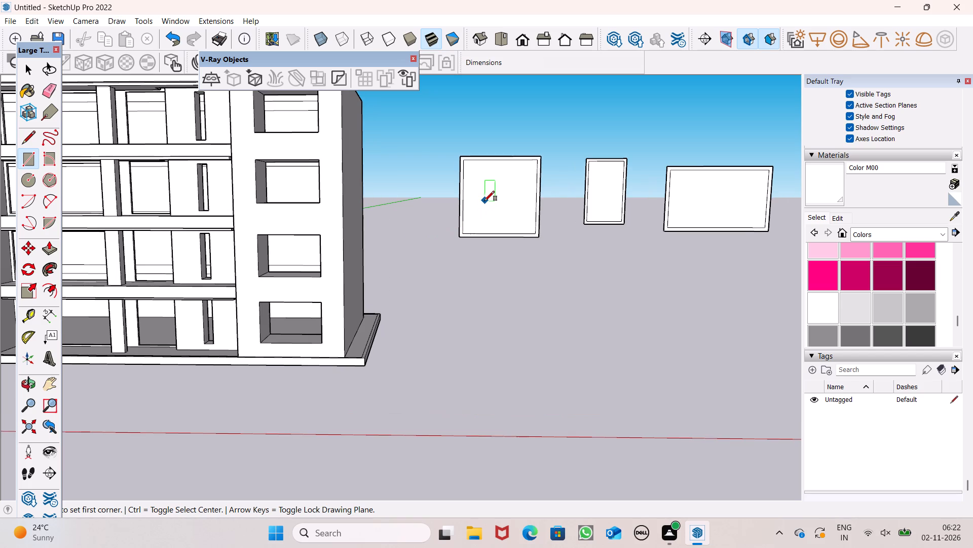
pyautogui.scroll(6, 488, 185)
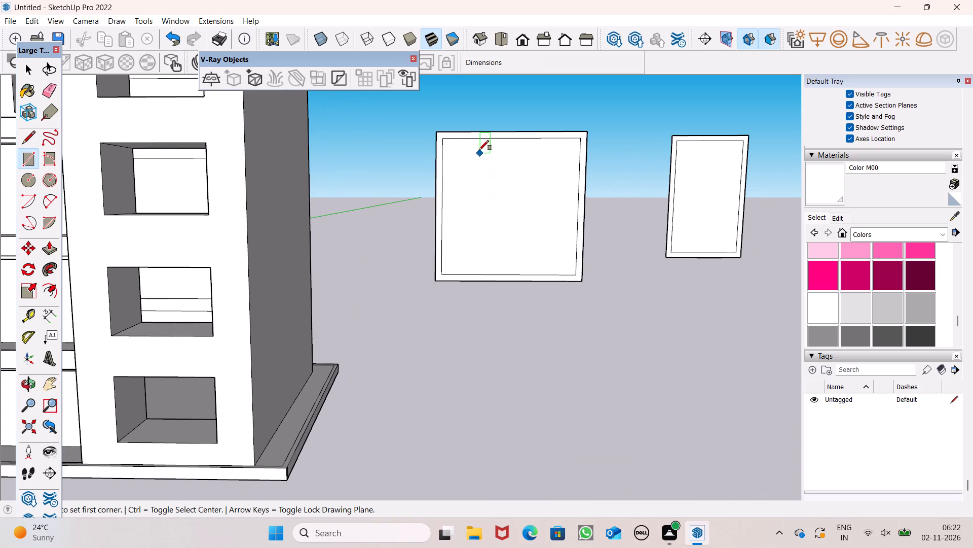
pyautogui.scroll(4, 482, 144)
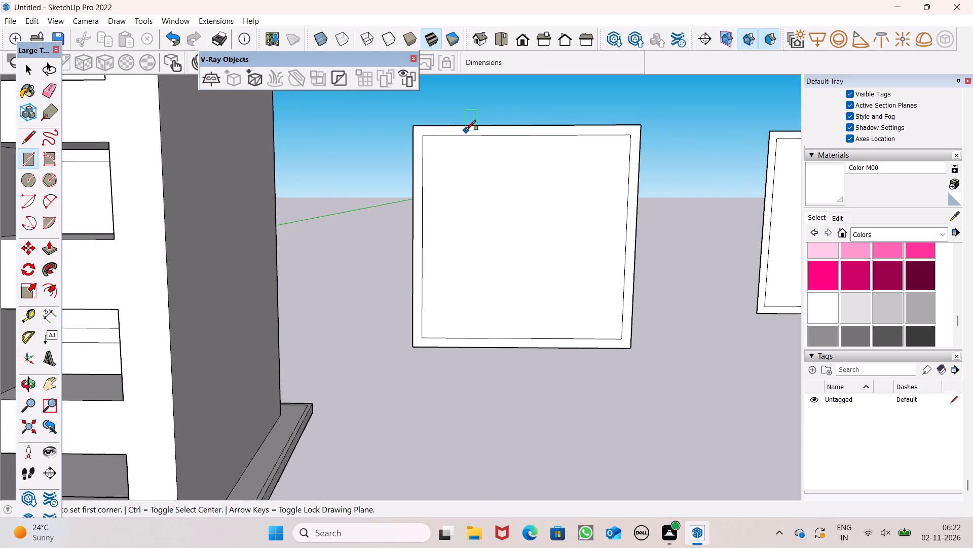
pyautogui.scroll(2, 503, 135)
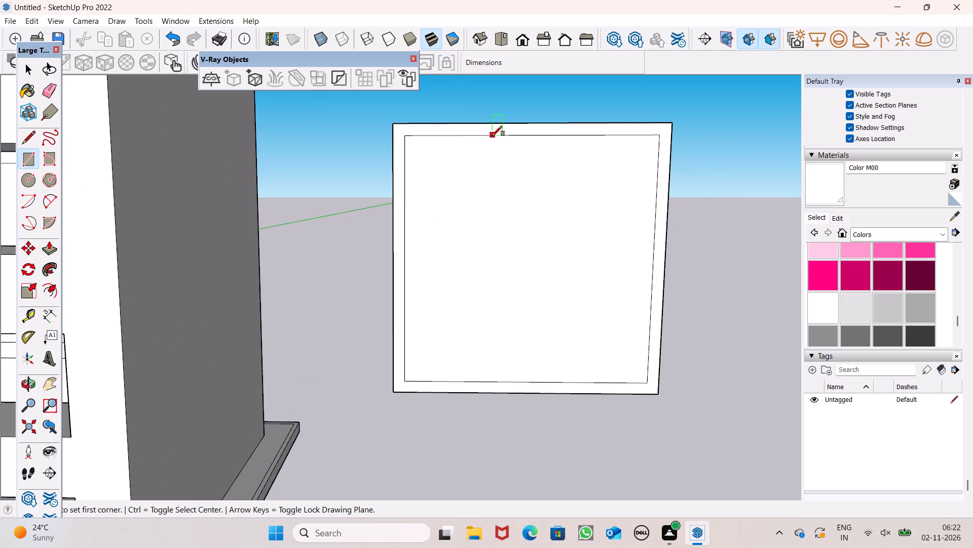
pyautogui.scroll(5, 492, 136)
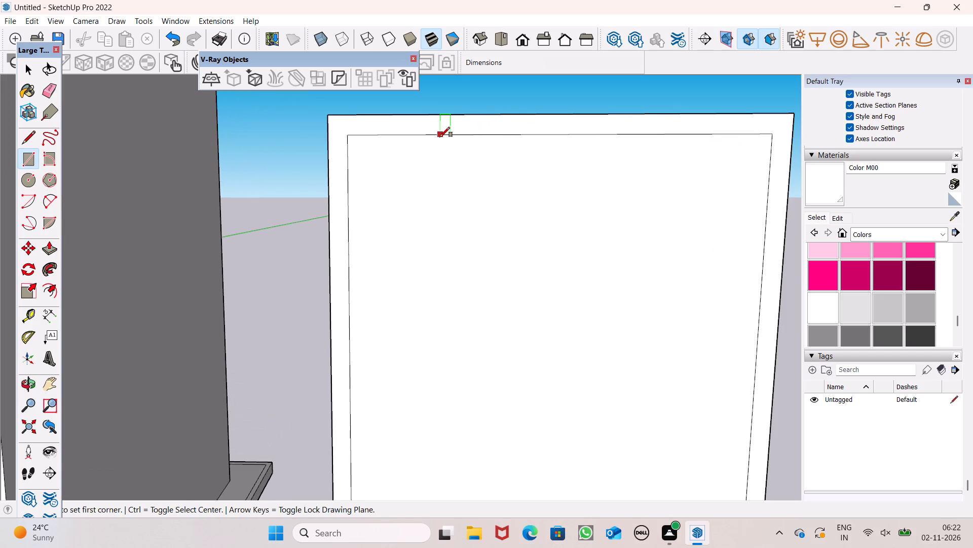
pyautogui.click(444, 136)
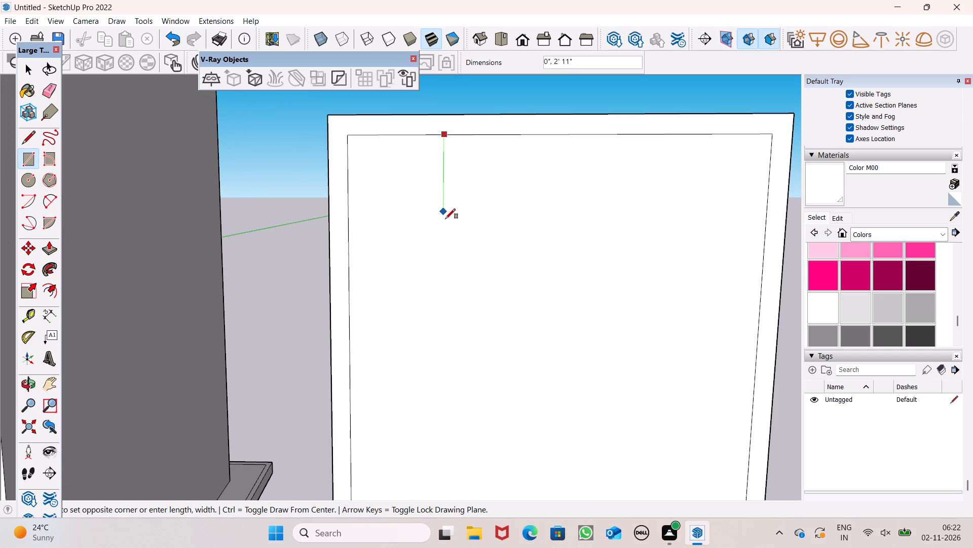
pyautogui.scroll(-6, 446, 220)
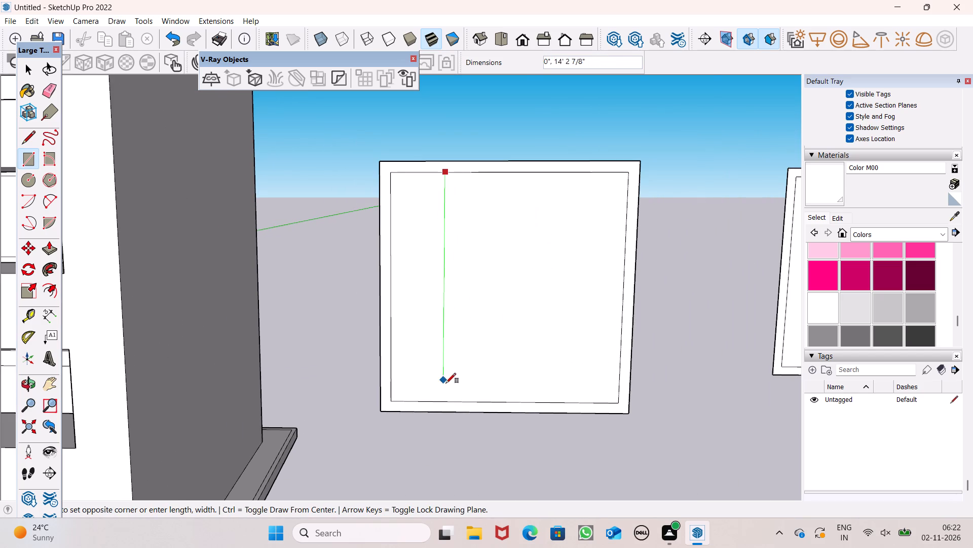
pyautogui.scroll(3, 445, 391)
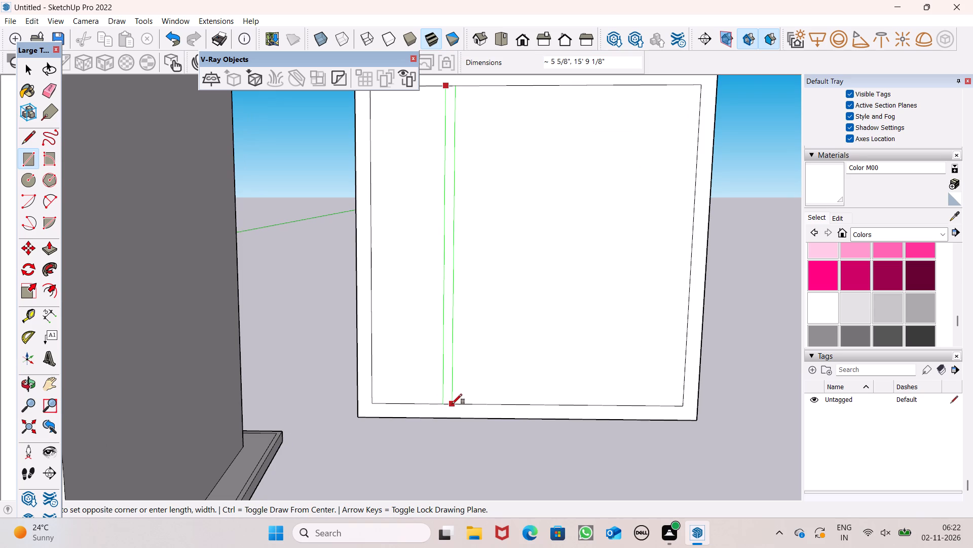
pyautogui.click(453, 403)
pyautogui.scroll(-11, 418, 380)
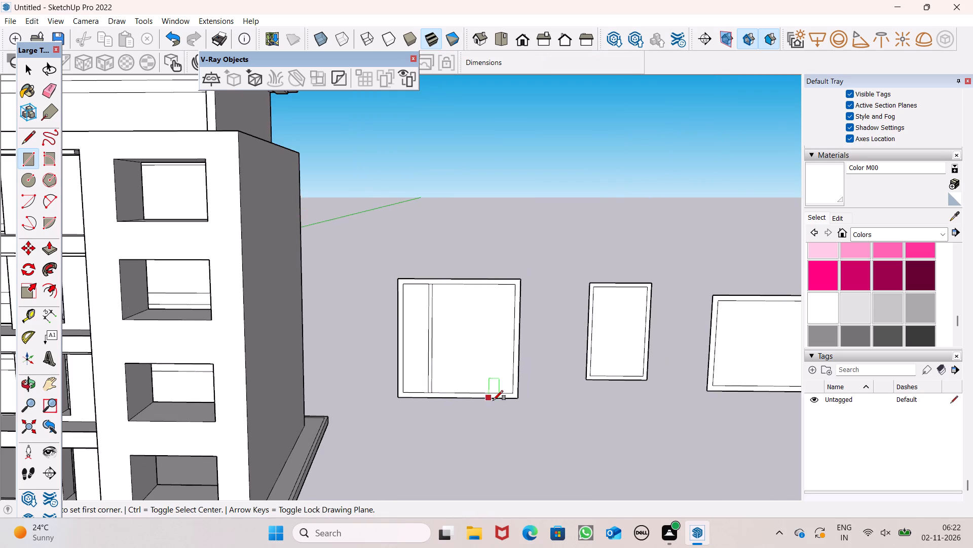
pyautogui.moveTo(493, 400); pyautogui.dragTo(490, 439, button='middle')
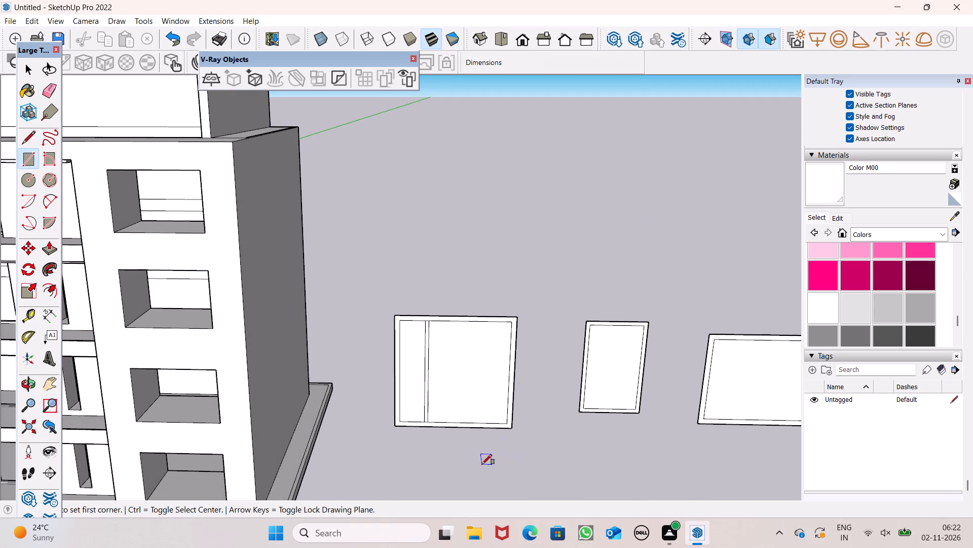
pyautogui.press('space')
# Copy the square frame's mullion strip about 8' along the inner top edge, away from the building, and clear the selection.
pyautogui.scroll(5, 437, 310)
pyautogui.scroll(3, 424, 356)
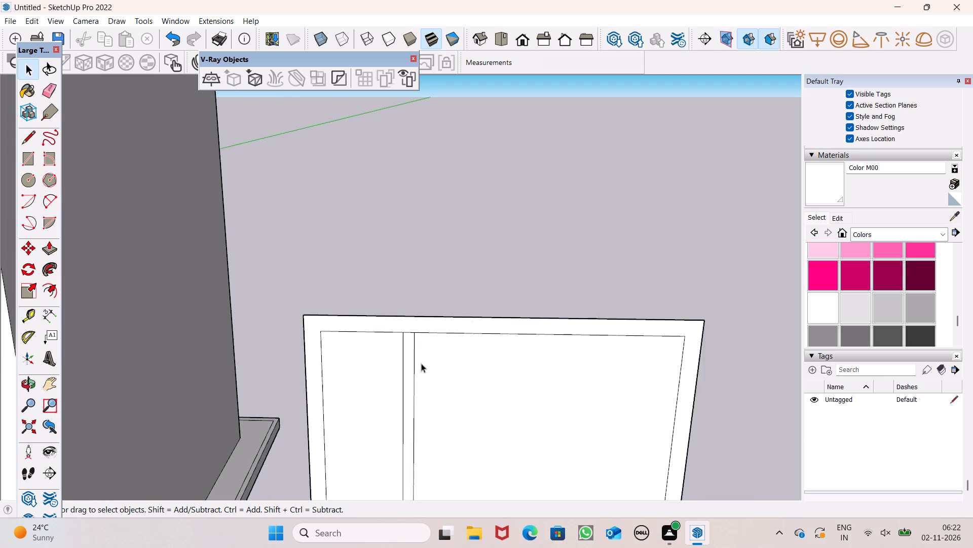
pyautogui.scroll(2, 421, 363)
pyautogui.doubleClick(406, 364)
pyautogui.scroll(-7, 438, 268)
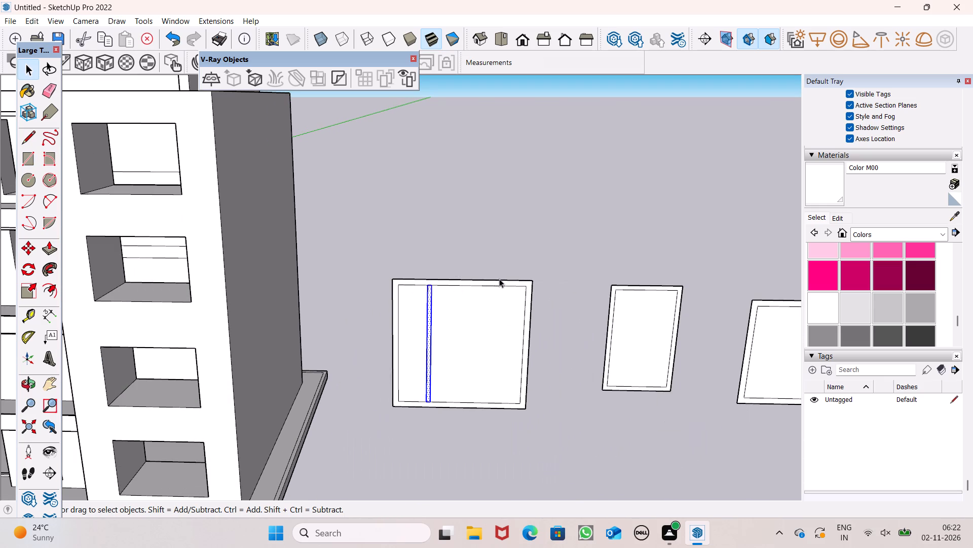
pyautogui.press('m')
pyautogui.press('Return')
pyautogui.scroll(2, 512, 290)
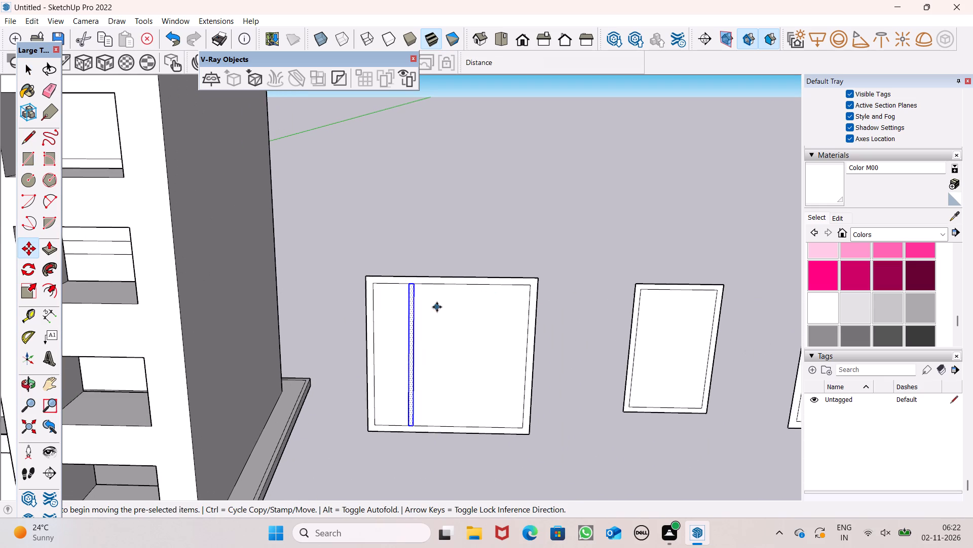
pyautogui.scroll(7, 436, 307)
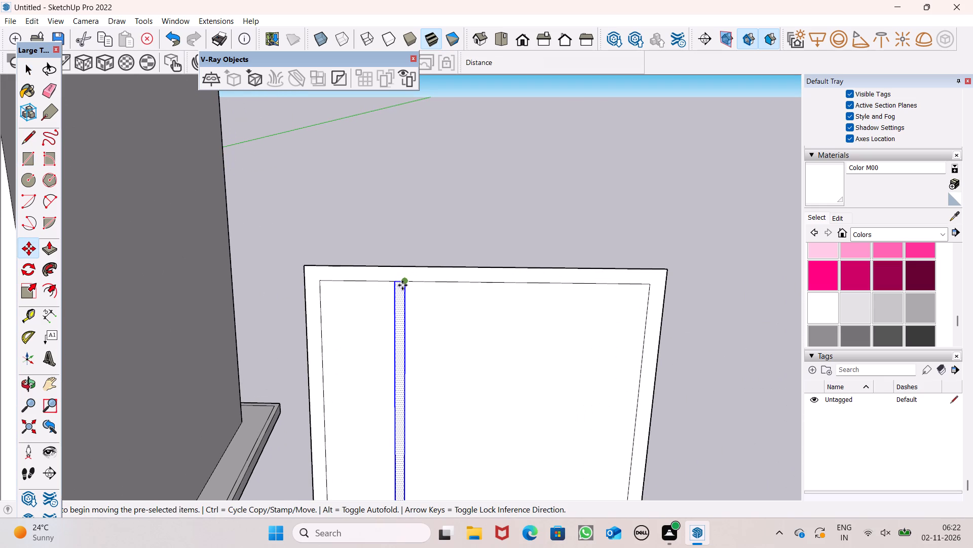
pyautogui.keyDown('ctrl'); pyautogui.moveTo(401, 284); pyautogui.dragTo(563, 286); pyautogui.keyUp('ctrl')
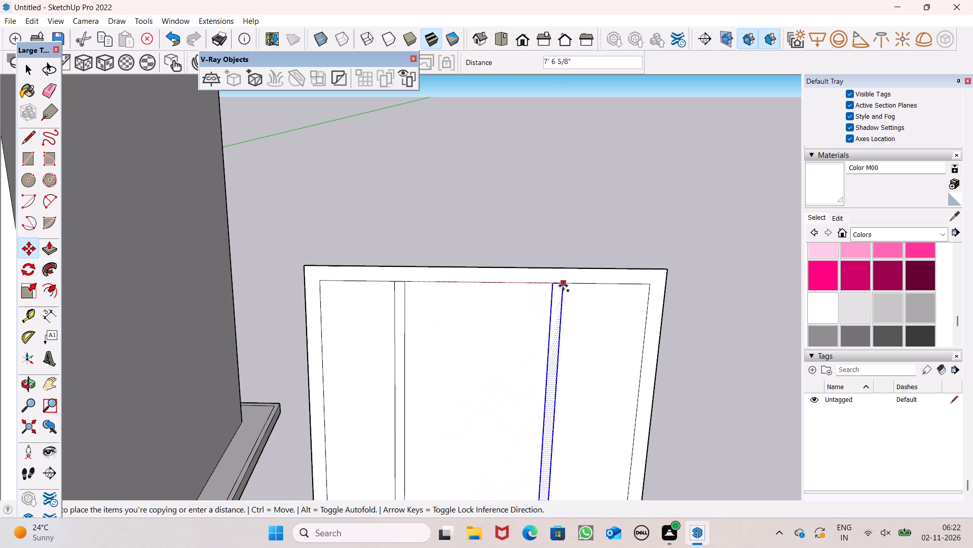
pyautogui.keyDown('ctrl'); pyautogui.moveTo(563, 286); pyautogui.dragTo(573, 287); pyautogui.keyUp('ctrl')
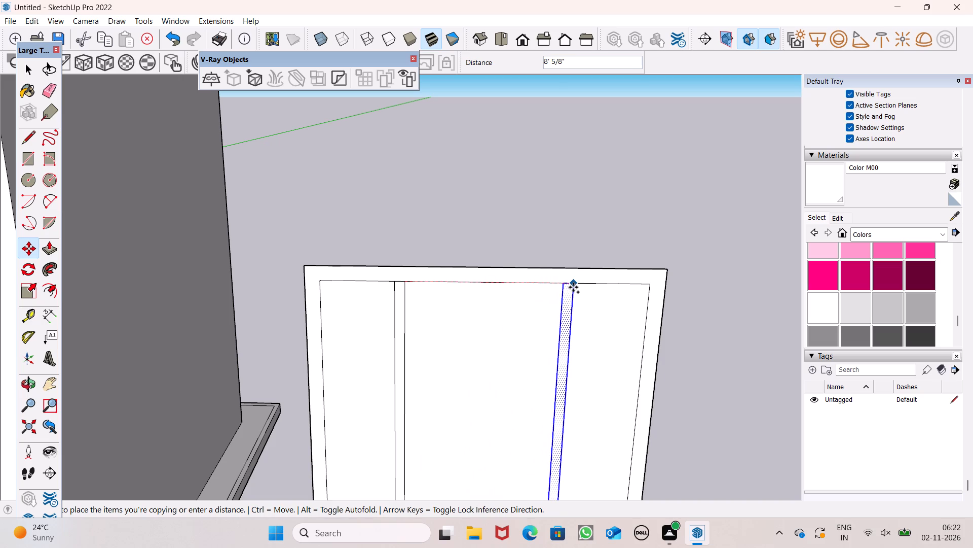
pyautogui.keyDown('ctrl'); pyautogui.moveTo(573, 287); pyautogui.dragTo(572, 287); pyautogui.keyUp('ctrl')
pyautogui.click(572, 287)
pyautogui.press('space')
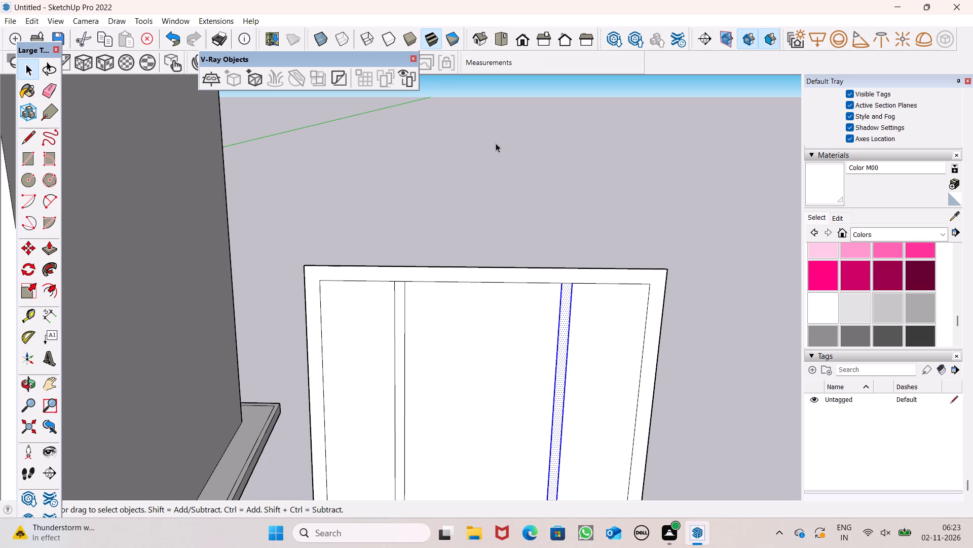
pyautogui.scroll(-6, 472, 157)
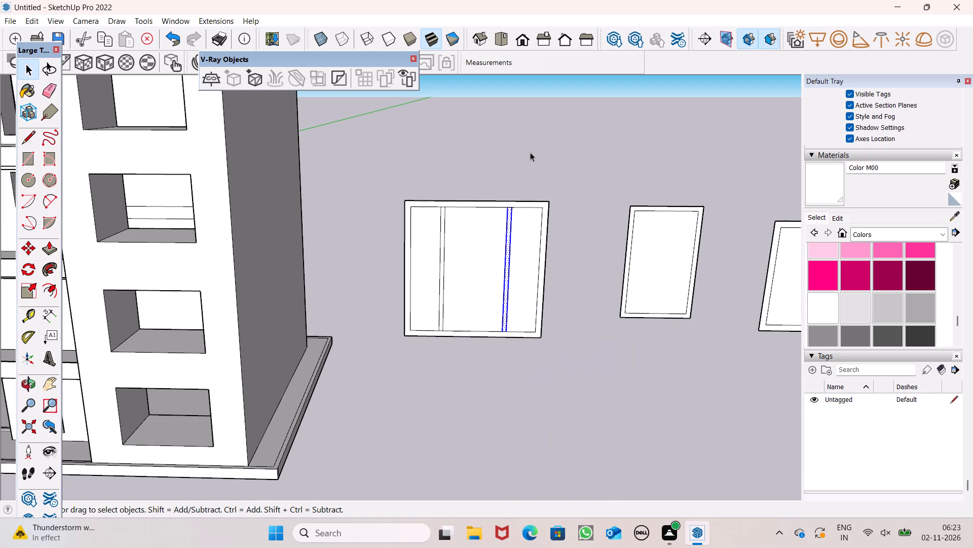
pyautogui.click(530, 150)
# Inspect the placement of the two vertical mullions in the square window frame.
pyautogui.scroll(-1, 438, 246)
pyautogui.moveTo(489, 401); pyautogui.dragTo(499, 389, button='middle')
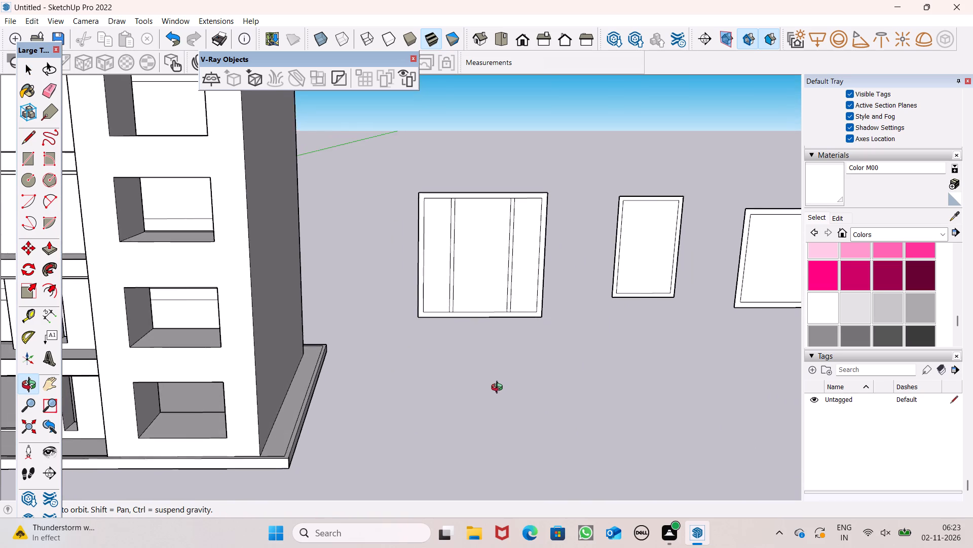
pyautogui.moveTo(499, 389); pyautogui.dragTo(495, 389, button='middle')
pyautogui.scroll(1, 496, 386)
pyautogui.scroll(-1, 463, 292)
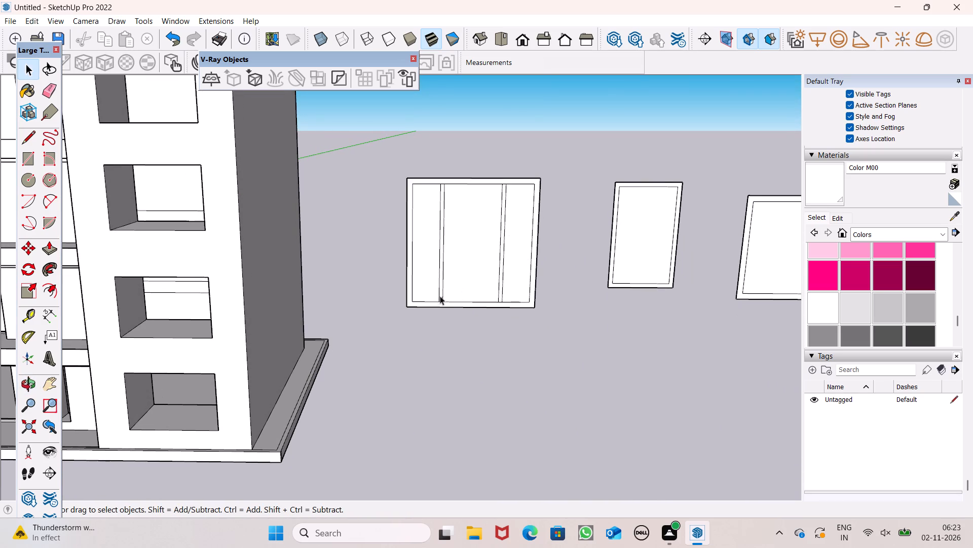
pyautogui.scroll(8, 523, 196)
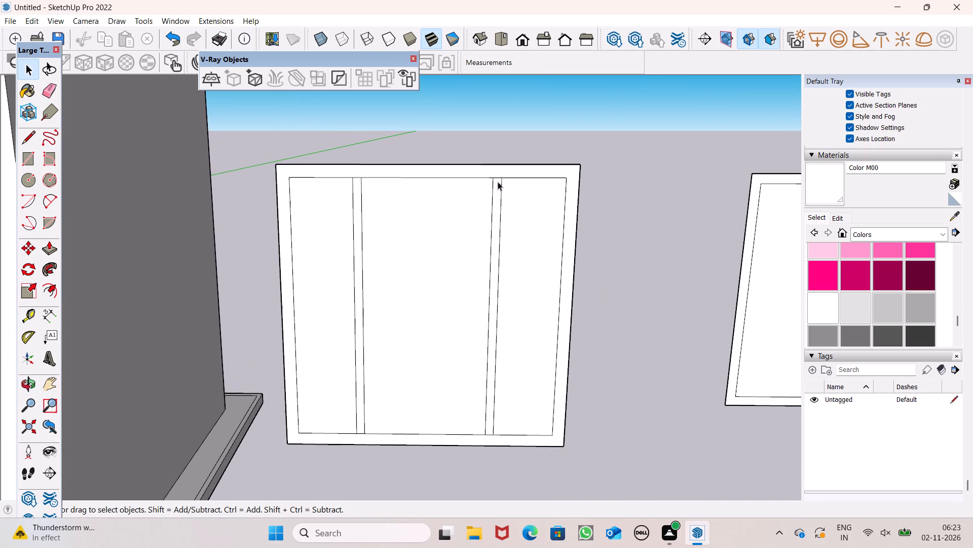
pyautogui.scroll(-7, 498, 182)
pyautogui.scroll(-6, 446, 172)
# Draw a vertical mullion rectangle about 2 3/4" by 12' 9" near the centre of the narrow middle frame, spanning its inner top and bottom edges.
pyautogui.moveTo(391, 234); pyautogui.dragTo(354, 219, button='middle')
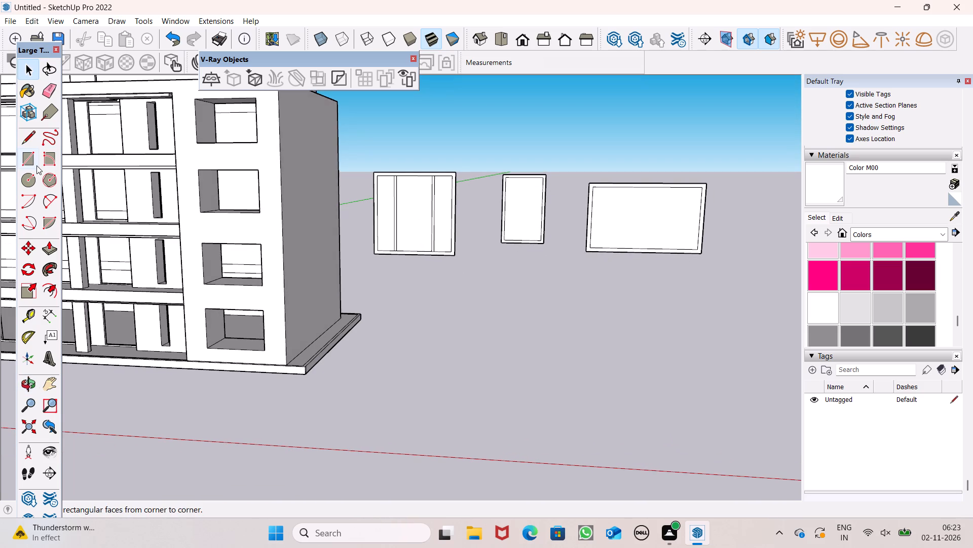
pyautogui.click(36, 165)
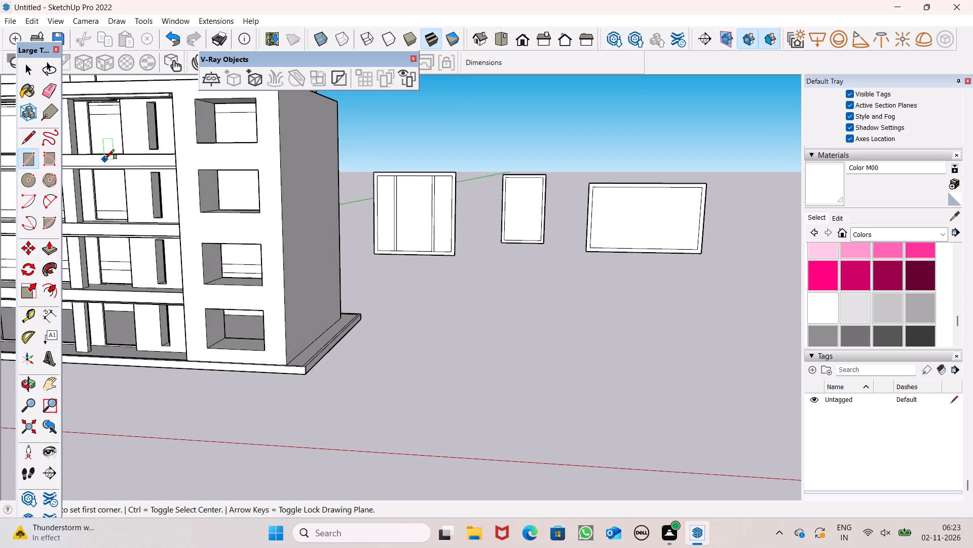
pyautogui.scroll(5, 498, 204)
pyautogui.scroll(-2, 511, 173)
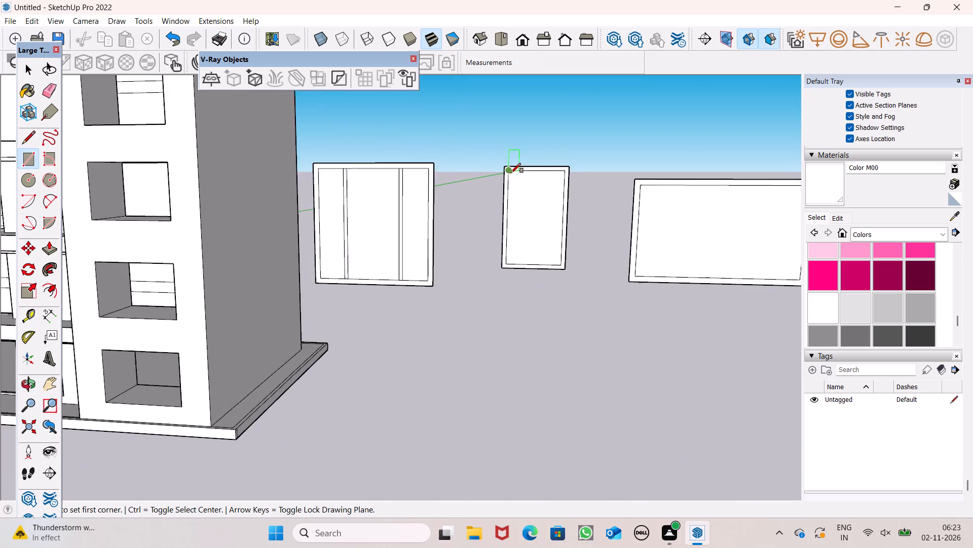
pyautogui.scroll(-1, 511, 173)
pyautogui.moveTo(516, 193); pyautogui.dragTo(523, 196, button='middle')
pyautogui.scroll(12, 535, 191)
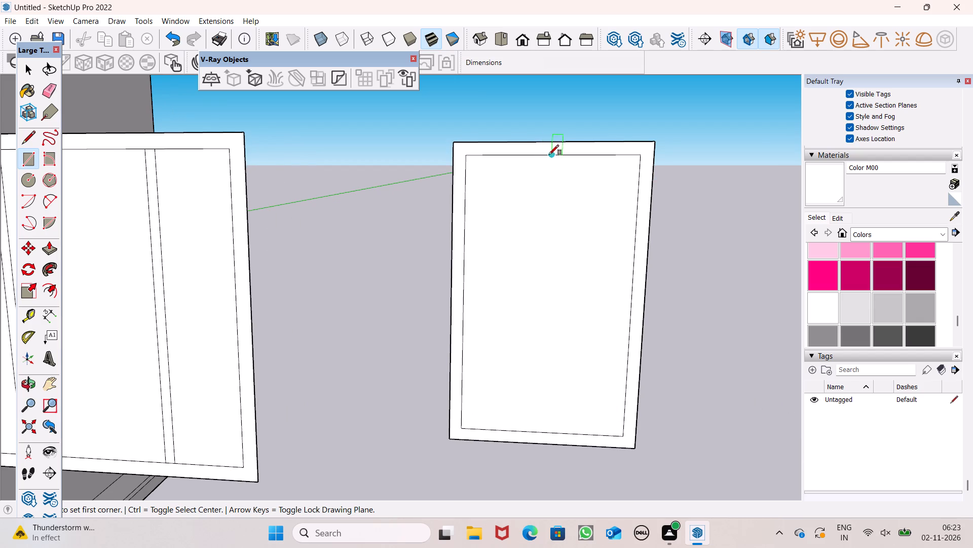
pyautogui.click(542, 154)
pyautogui.scroll(-2, 543, 249)
pyautogui.moveTo(537, 328); pyautogui.dragTo(571, 381, button='middle')
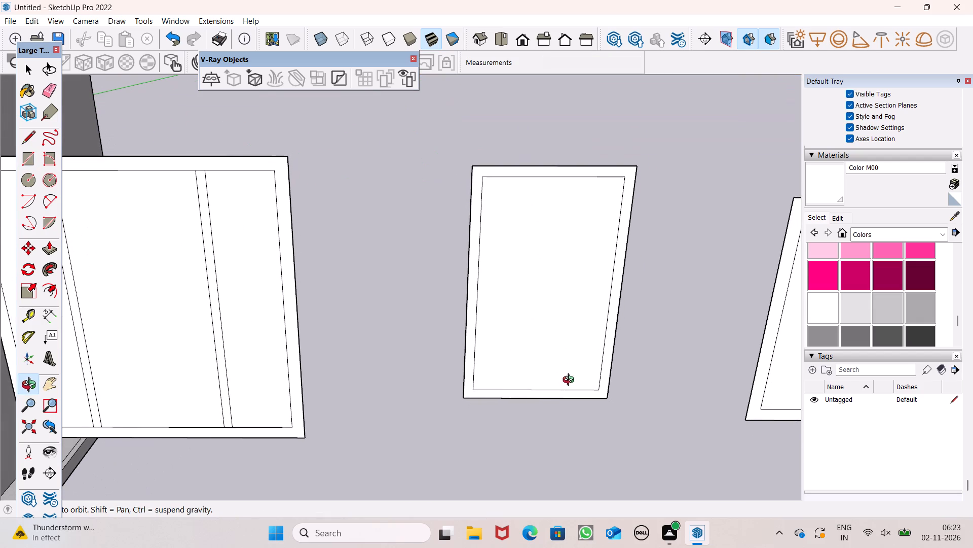
pyautogui.moveTo(571, 381); pyautogui.dragTo(571, 382, button='middle')
pyautogui.scroll(1, 537, 389)
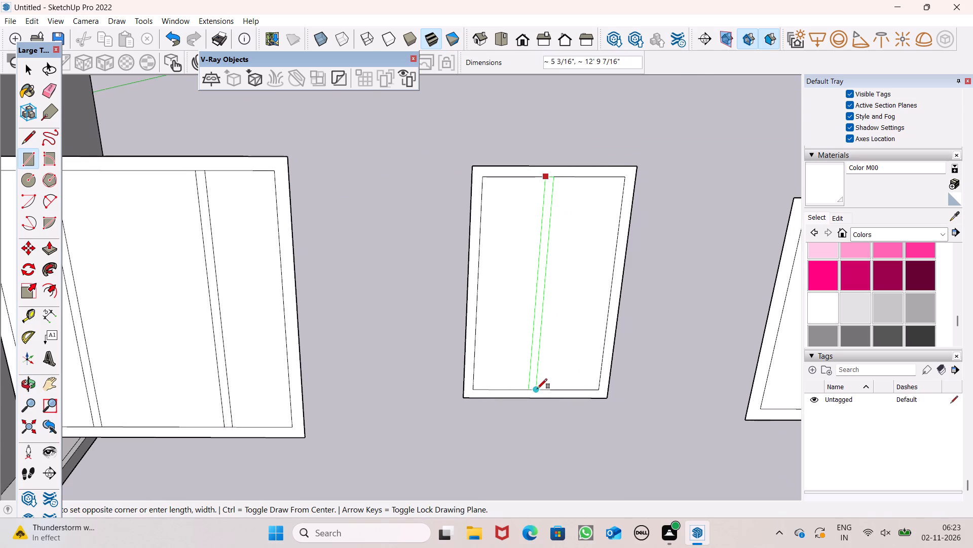
pyautogui.scroll(7, 537, 389)
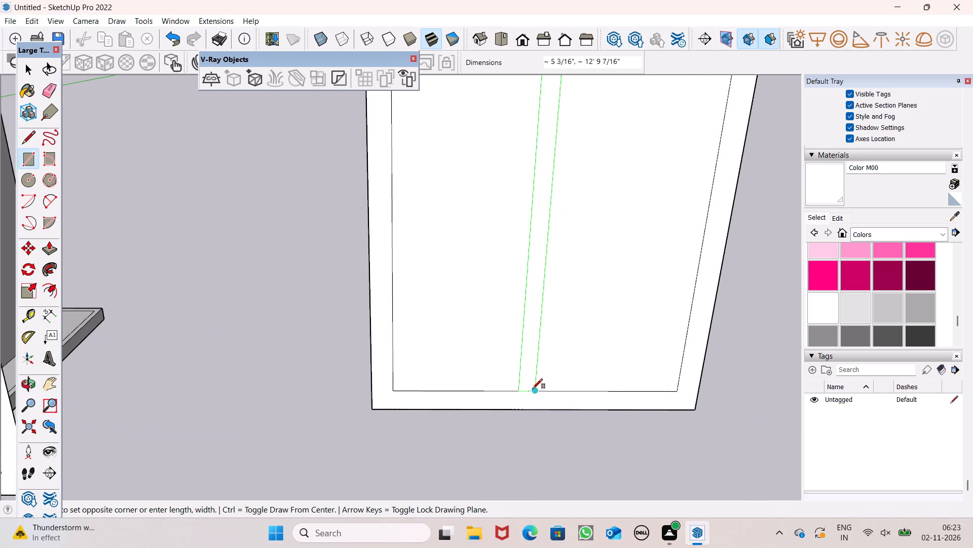
pyautogui.scroll(6, 528, 392)
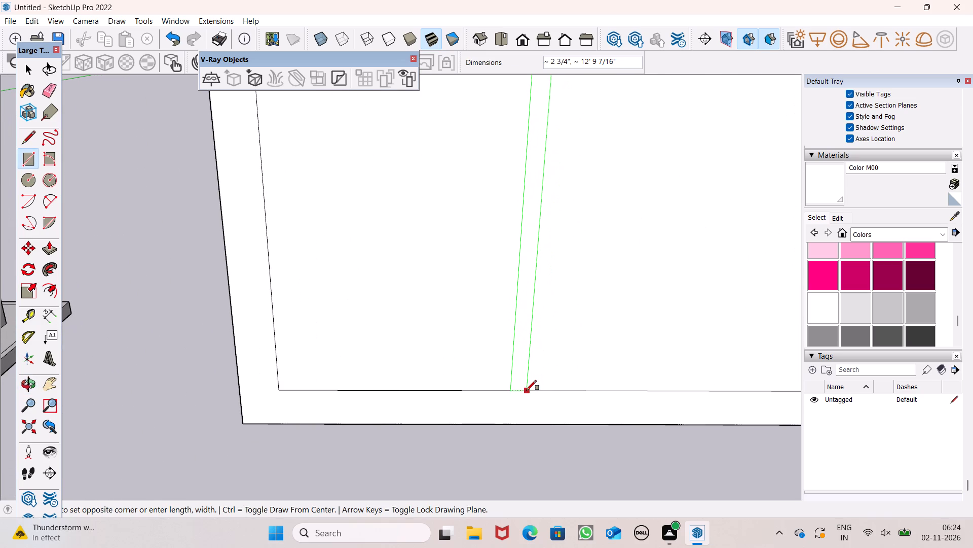
pyautogui.click(526, 389)
pyautogui.scroll(-7, 407, 420)
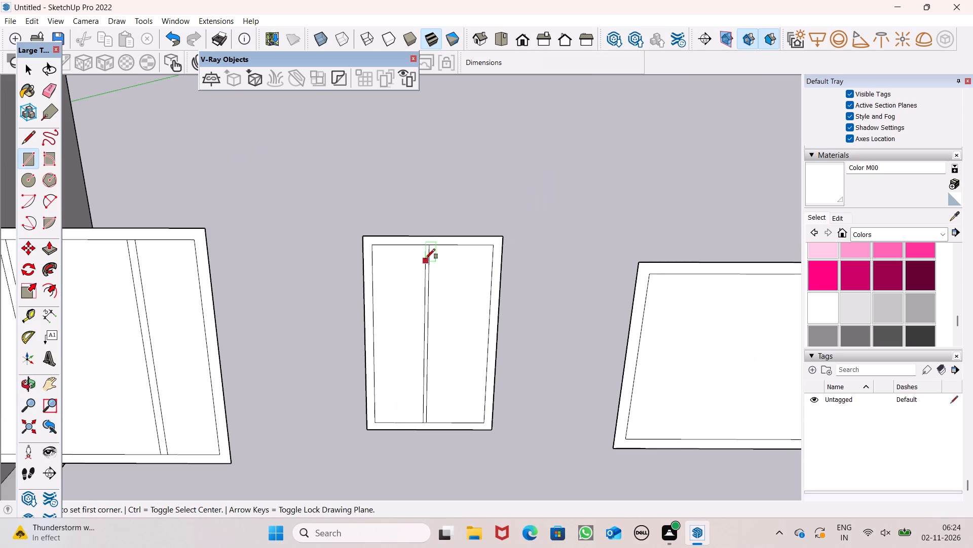
pyautogui.press('space')
# Select the narrow middle frame's mullion strip and move it about 2" away from the building, towards the frame's centre.
pyautogui.scroll(5, 369, 253)
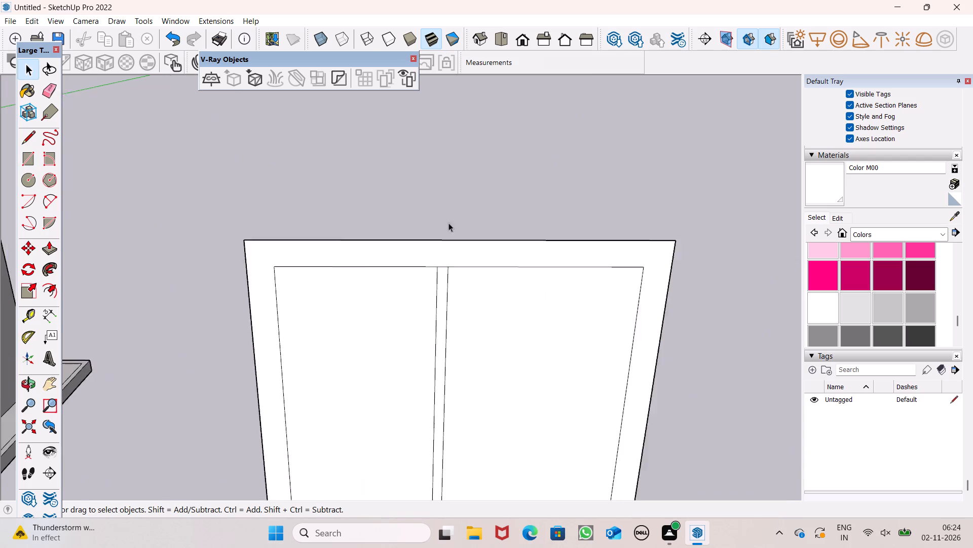
pyautogui.scroll(1, 448, 223)
pyautogui.scroll(-1, 472, 261)
pyautogui.scroll(2, 433, 329)
pyautogui.doubleClick(438, 313)
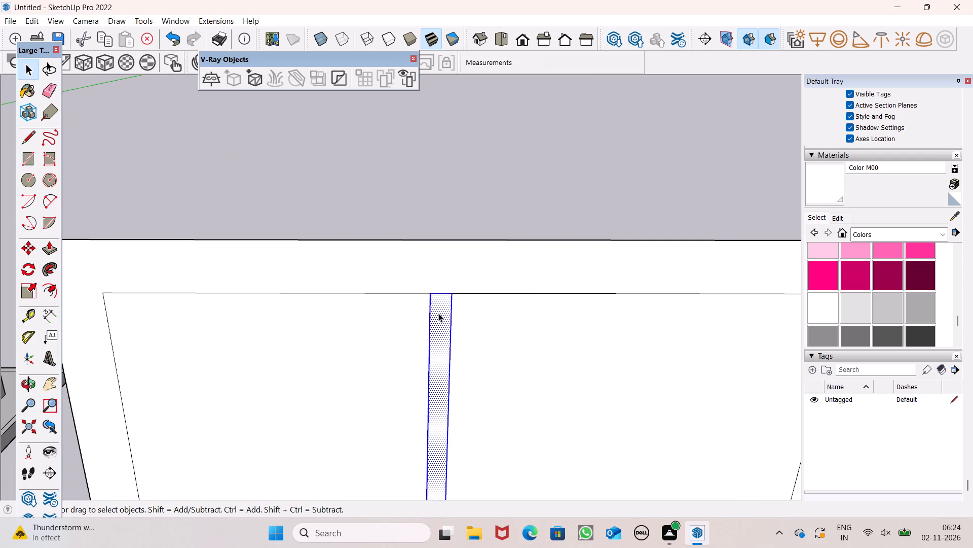
pyautogui.scroll(-7, 534, 185)
pyautogui.press('m')
pyautogui.press('Return')
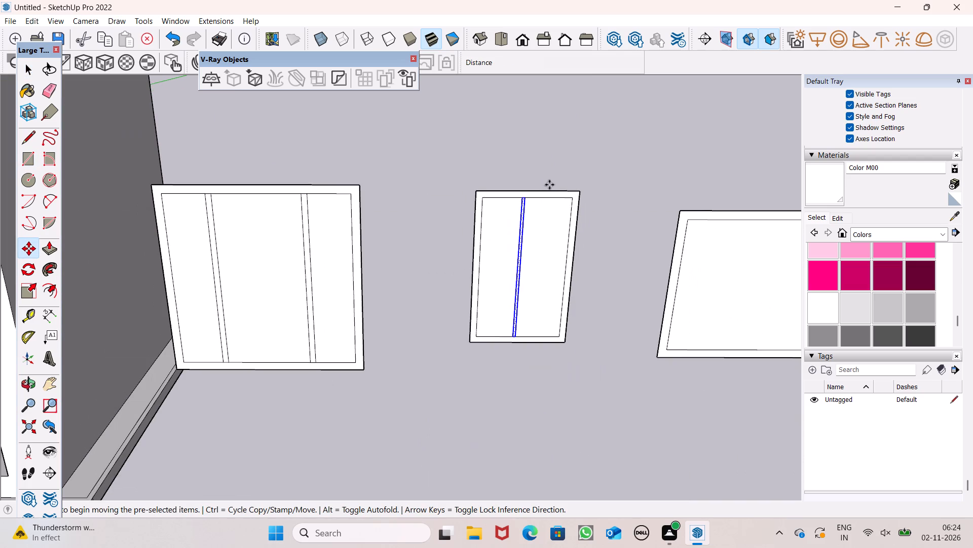
pyautogui.scroll(6, 550, 185)
pyautogui.moveTo(394, 288); pyautogui.dragTo(403, 289)
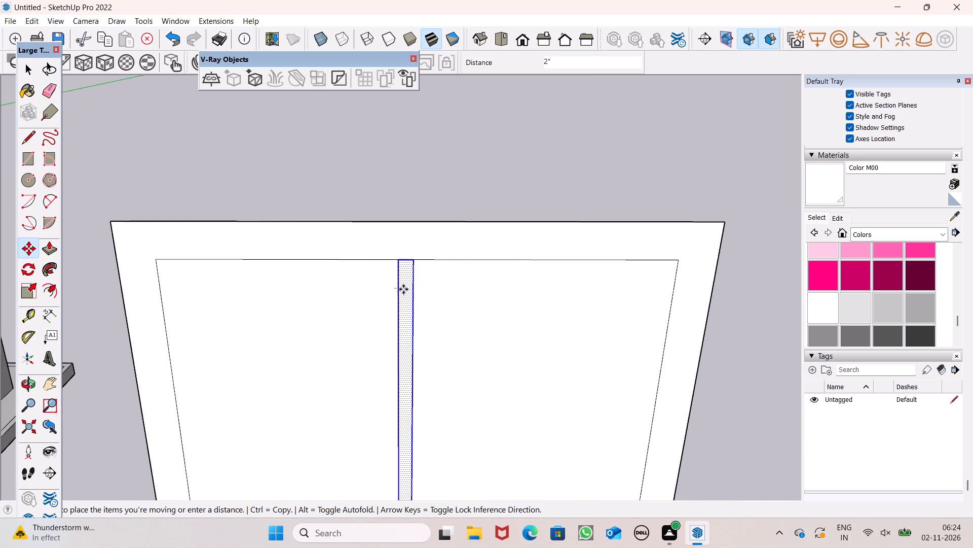
pyautogui.moveTo(403, 289); pyautogui.dragTo(407, 290)
pyautogui.scroll(-9, 466, 173)
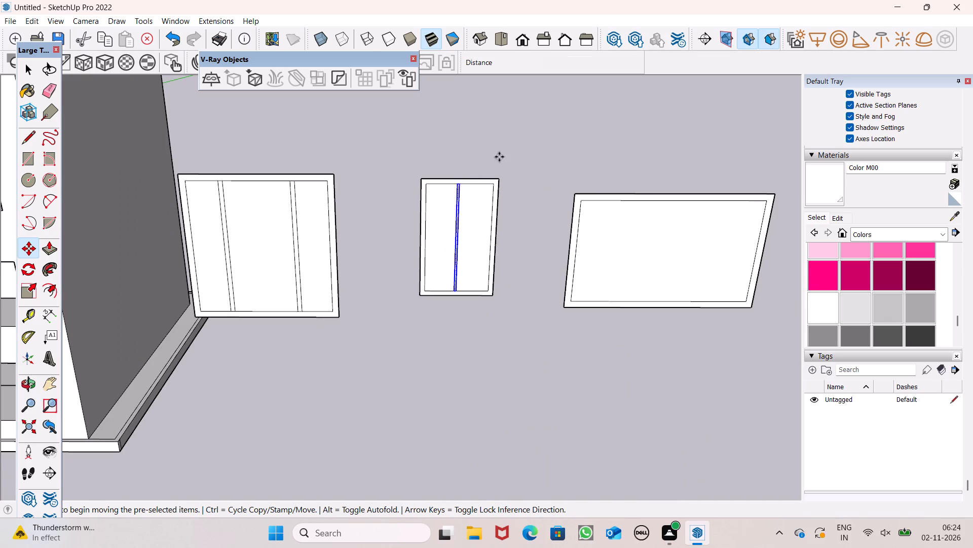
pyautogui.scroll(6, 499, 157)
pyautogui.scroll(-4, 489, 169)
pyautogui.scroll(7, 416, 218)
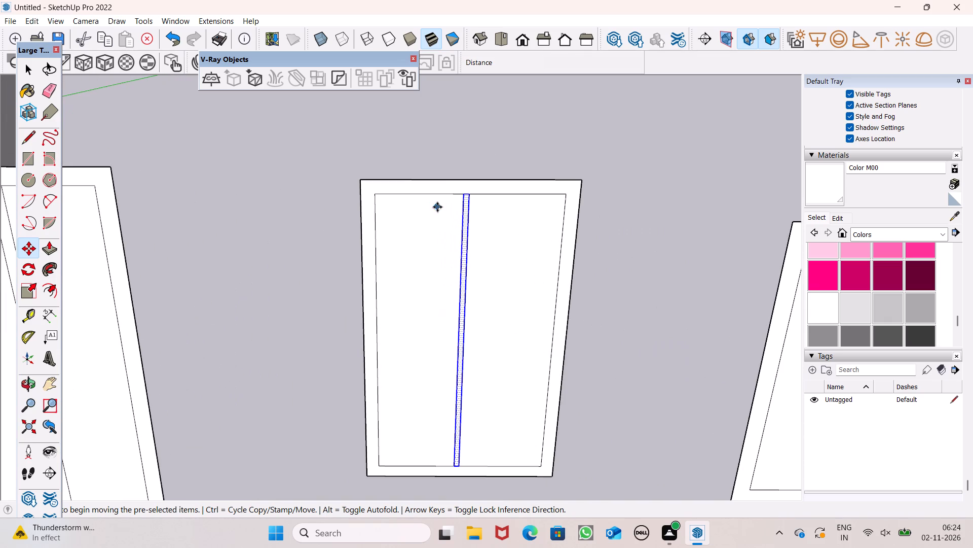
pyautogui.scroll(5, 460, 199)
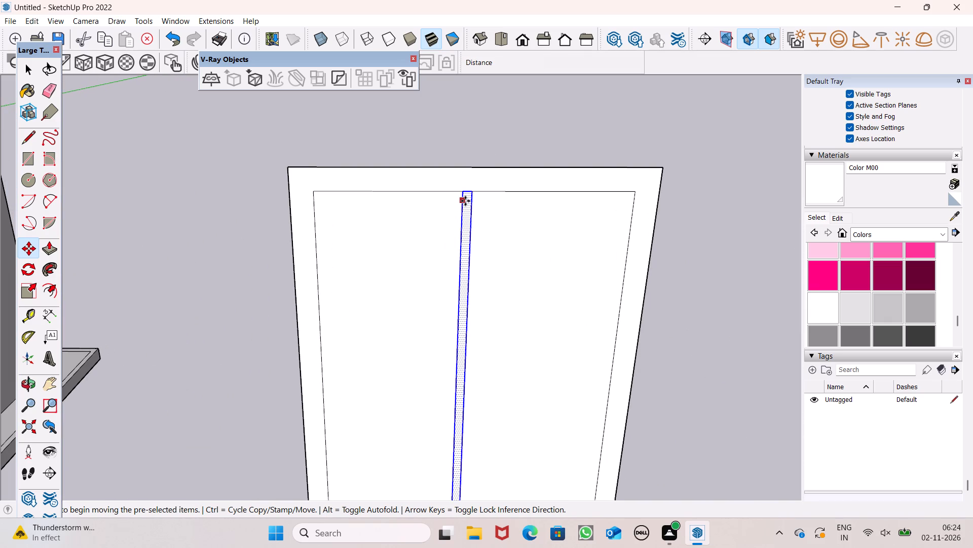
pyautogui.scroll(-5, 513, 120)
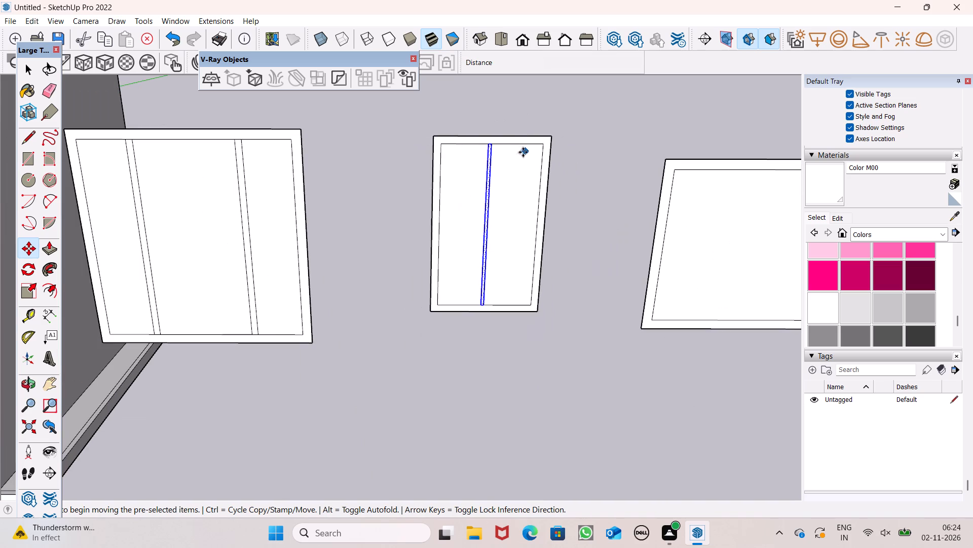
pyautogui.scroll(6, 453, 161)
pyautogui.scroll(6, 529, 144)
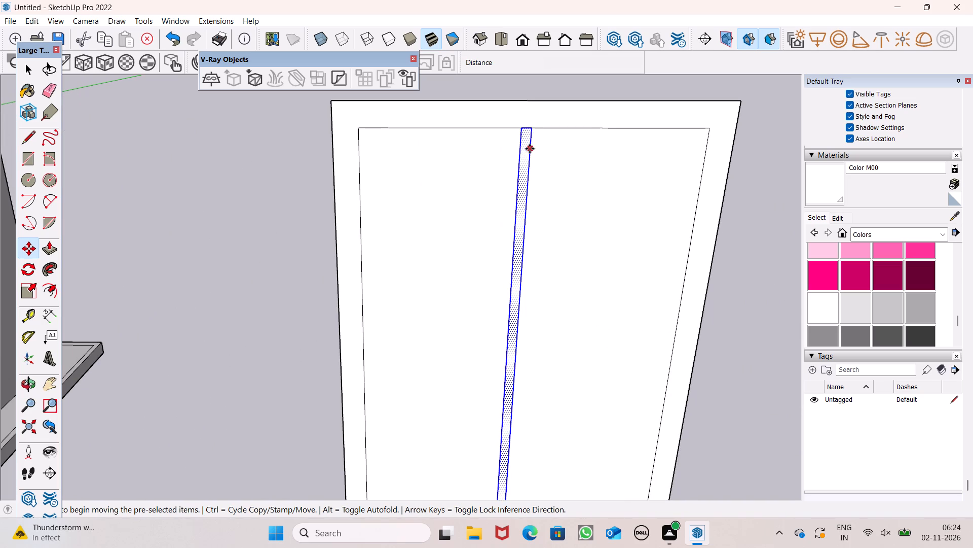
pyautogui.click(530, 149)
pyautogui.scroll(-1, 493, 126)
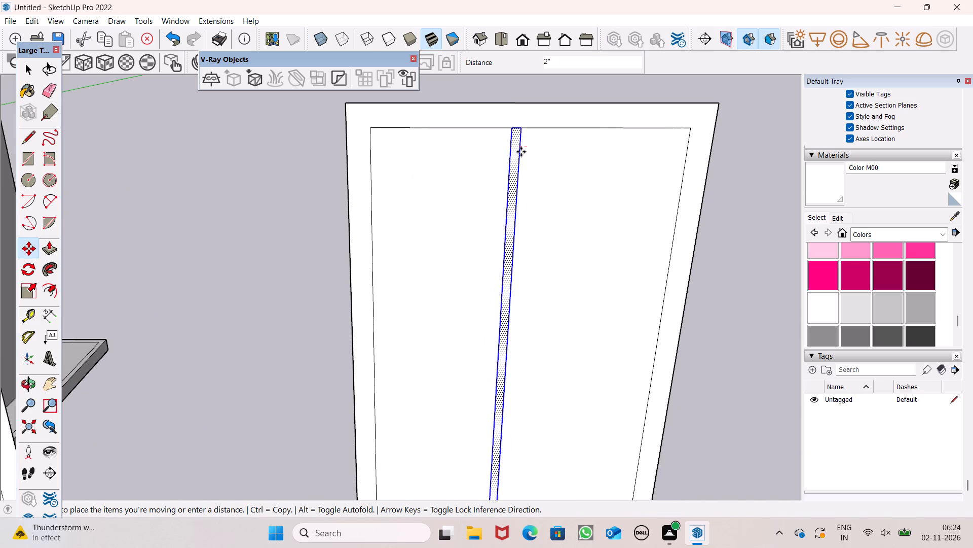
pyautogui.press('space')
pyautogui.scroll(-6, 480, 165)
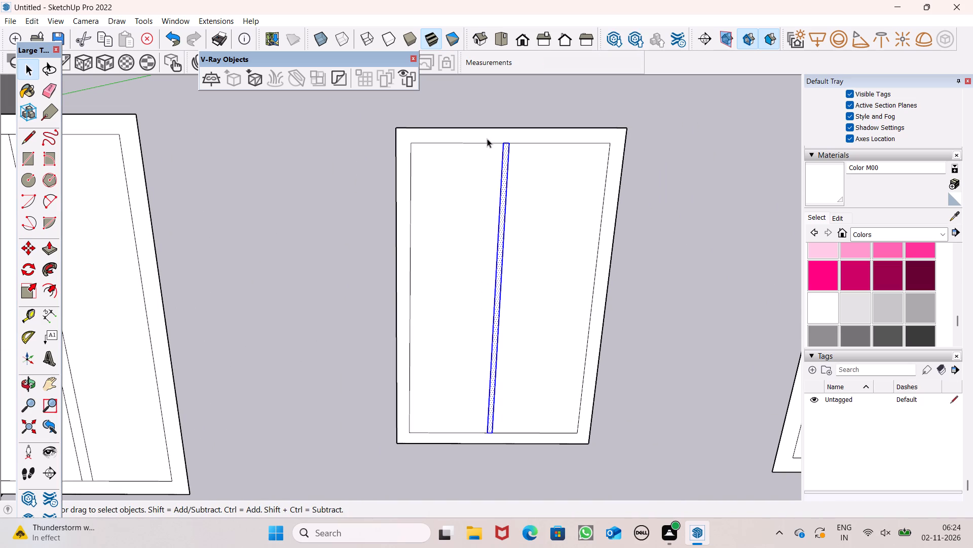
# Nudge the narrow frame's mullion strip slightly further away from the building to centre it, and clear the selection.
pyautogui.press('m')
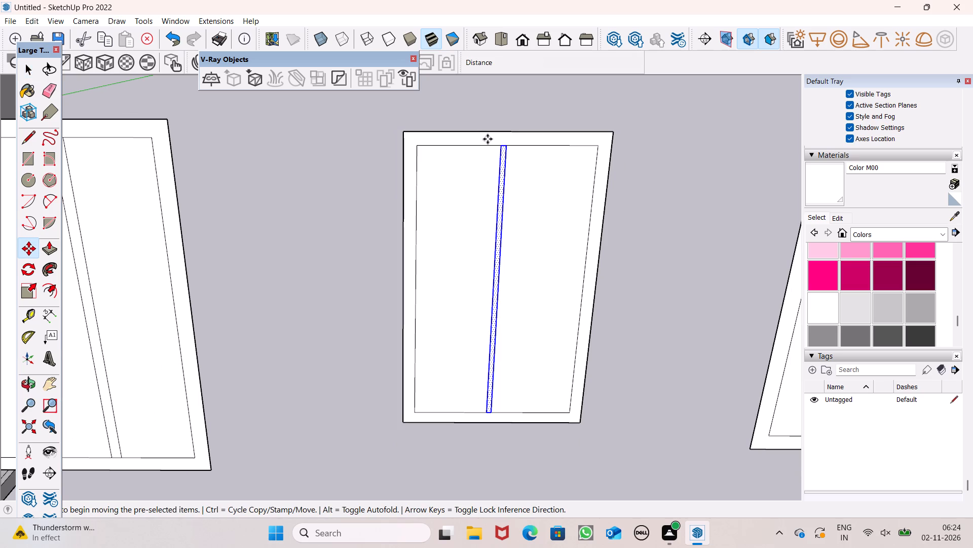
pyautogui.press('Return')
pyautogui.scroll(15, 501, 155)
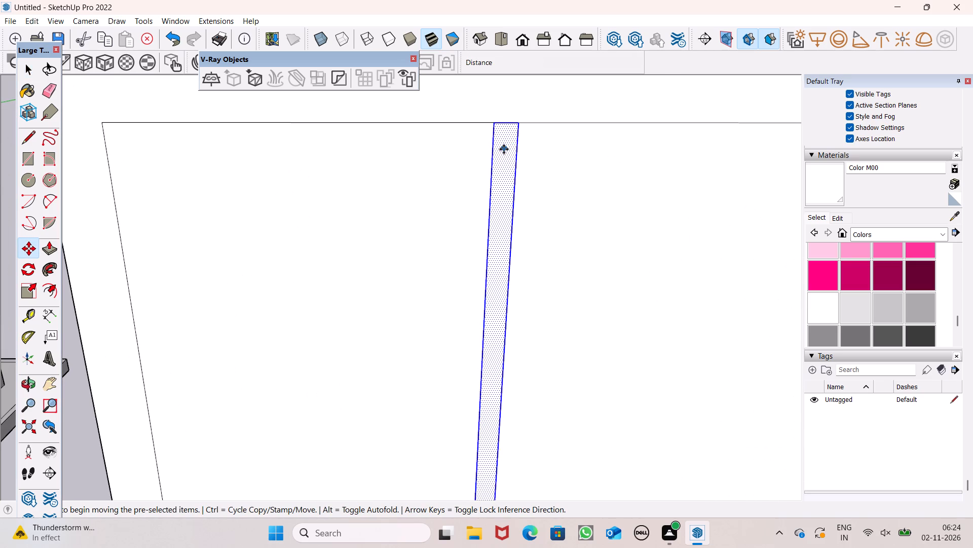
pyautogui.moveTo(506, 151); pyautogui.dragTo(512, 151)
pyautogui.scroll(-8, 500, 150)
pyautogui.scroll(-5, 456, 148)
pyautogui.press('space')
pyautogui.scroll(-7, 532, 154)
pyautogui.moveTo(646, 177); pyautogui.dragTo(644, 161)
pyautogui.scroll(-3, 485, 154)
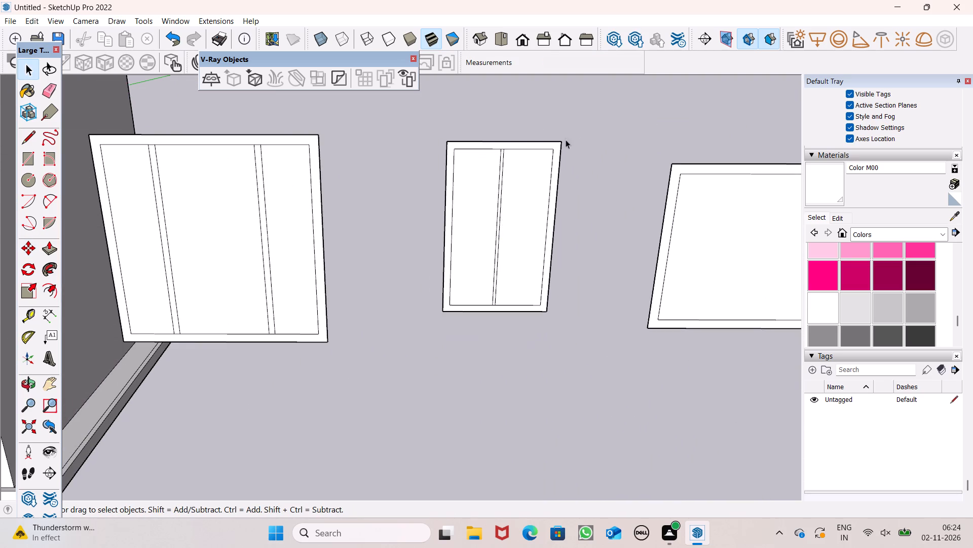
# Erase the short edges closing the tops of both mullions in the square frame, merging them with the frame face.
pyautogui.moveTo(560, 106); pyautogui.dragTo(541, 122, button='middle')
pyautogui.scroll(-2, 484, 136)
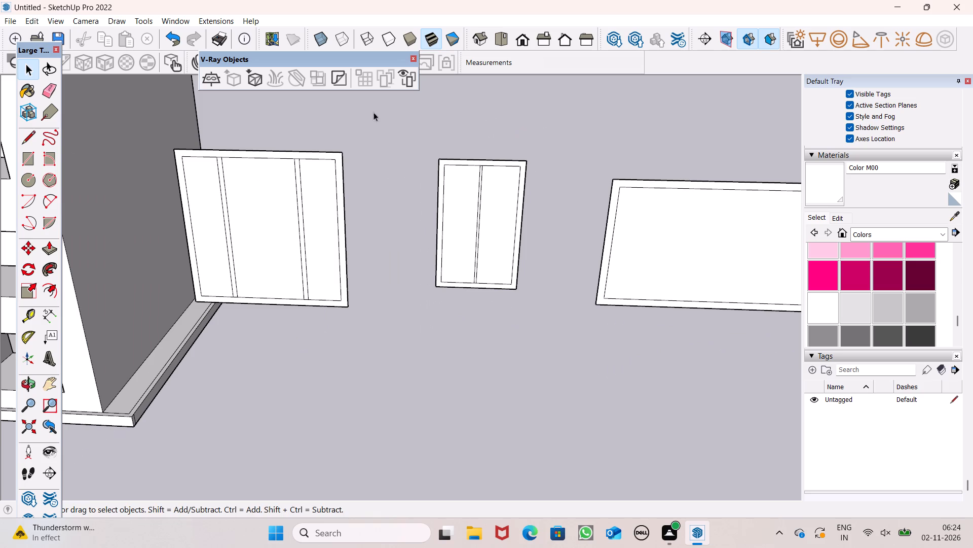
pyautogui.click(49, 79)
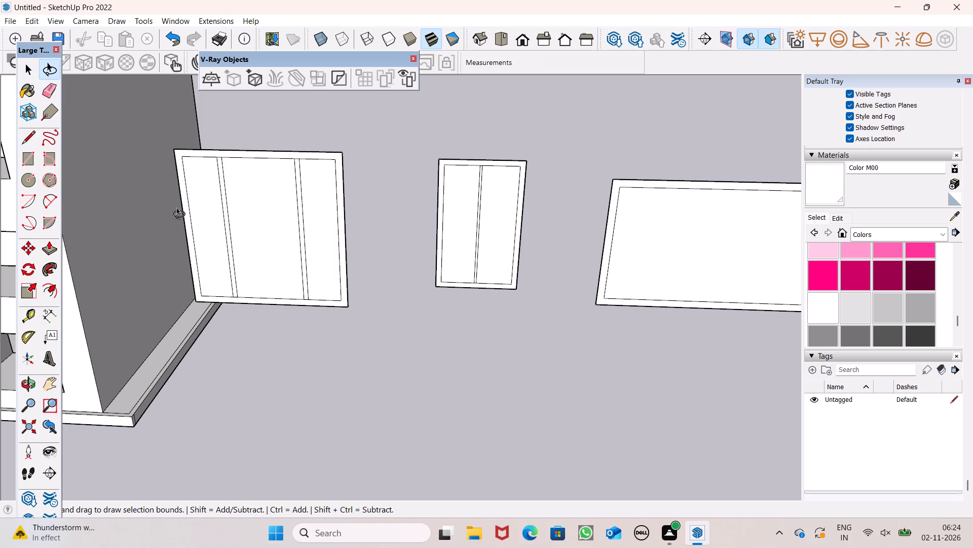
pyautogui.scroll(-3, 372, 165)
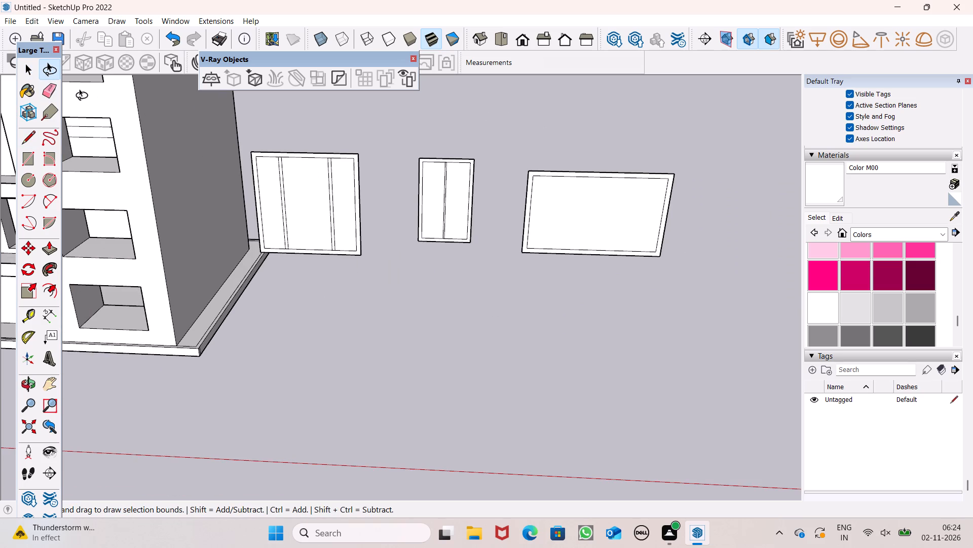
pyautogui.click(54, 89)
pyautogui.scroll(4, 319, 197)
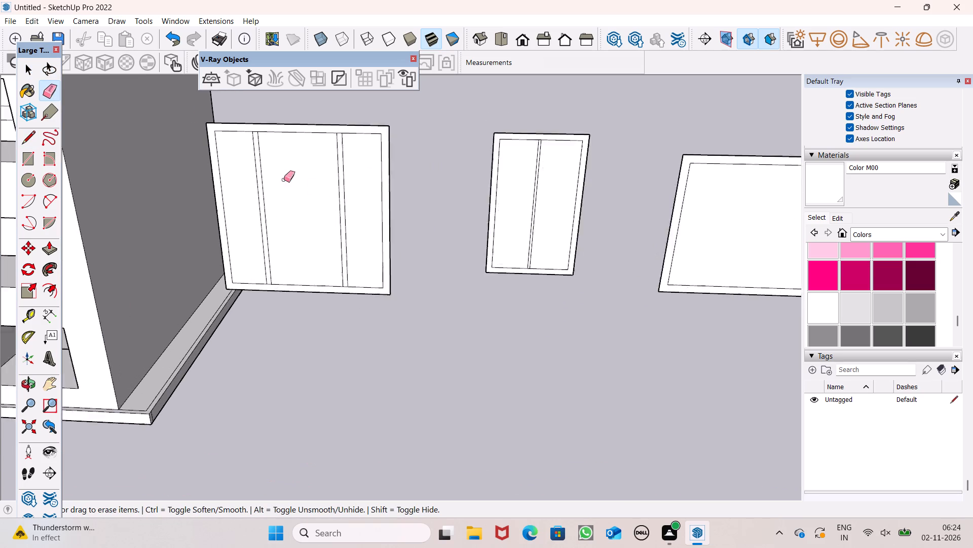
pyautogui.scroll(3, 284, 180)
pyautogui.scroll(5, 277, 135)
pyautogui.scroll(4, 231, 116)
pyautogui.click(246, 115)
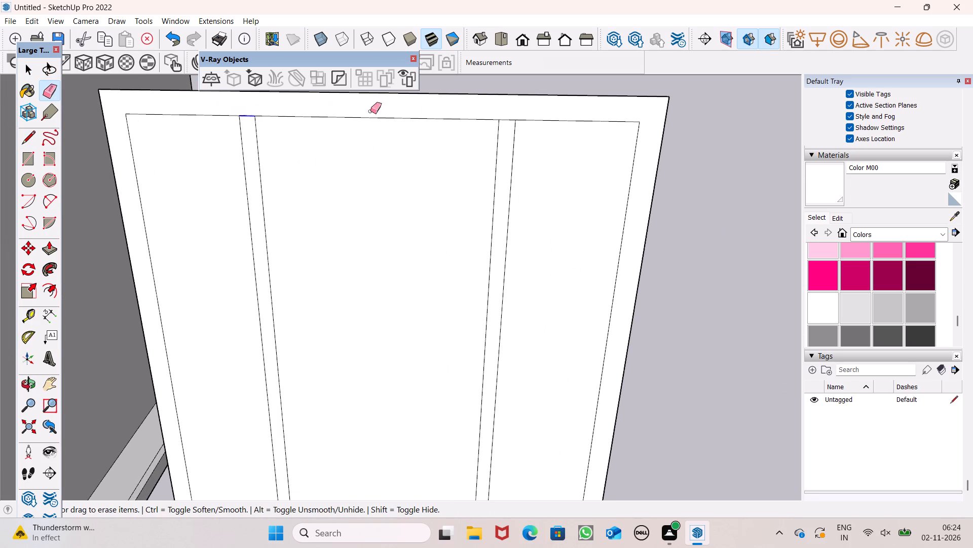
pyautogui.click(509, 121)
pyautogui.scroll(-12, 493, 131)
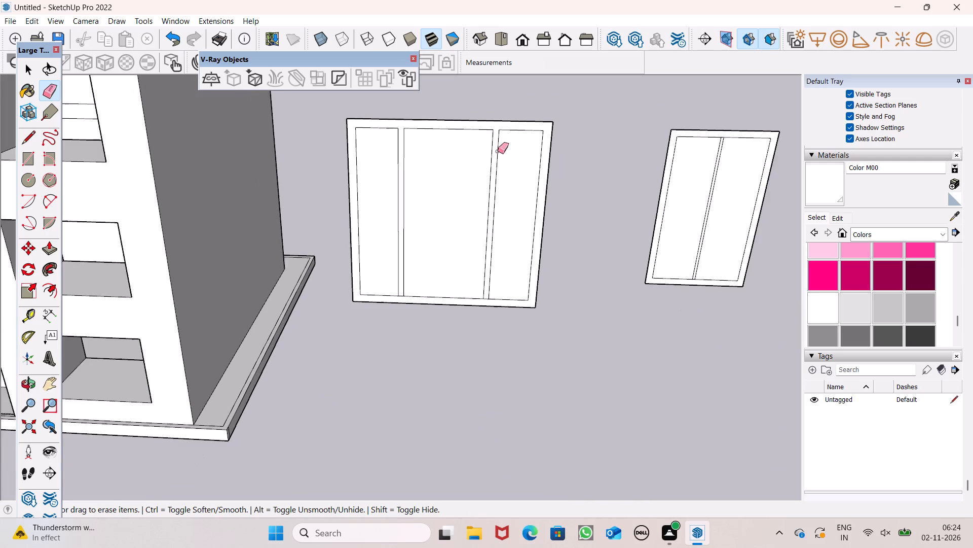
# Erase the short edges closing the bottoms of both mullions in the square frame.
pyautogui.scroll(6, 471, 297)
pyautogui.scroll(-5, 506, 239)
pyautogui.scroll(6, 404, 250)
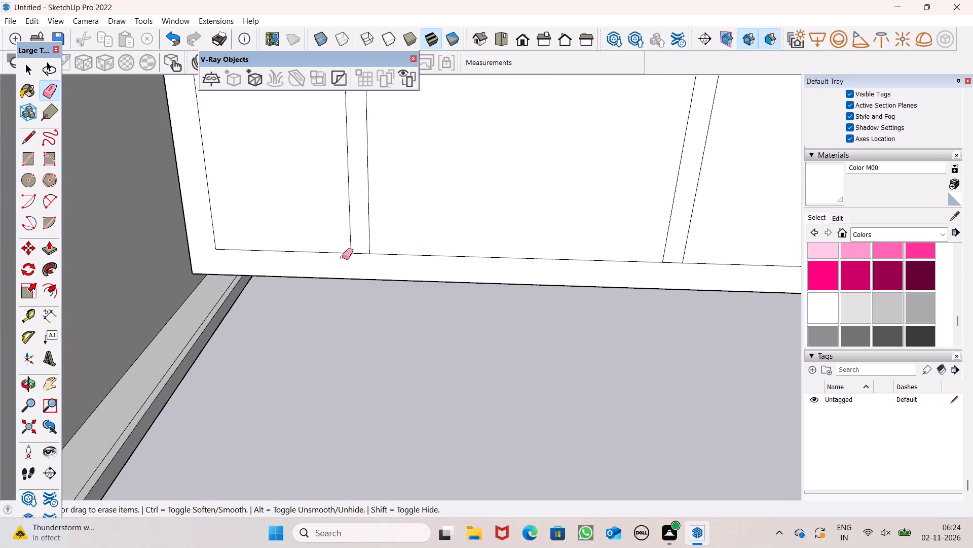
pyautogui.click(356, 252)
pyautogui.click(356, 255)
pyautogui.click(359, 248)
pyautogui.click(360, 251)
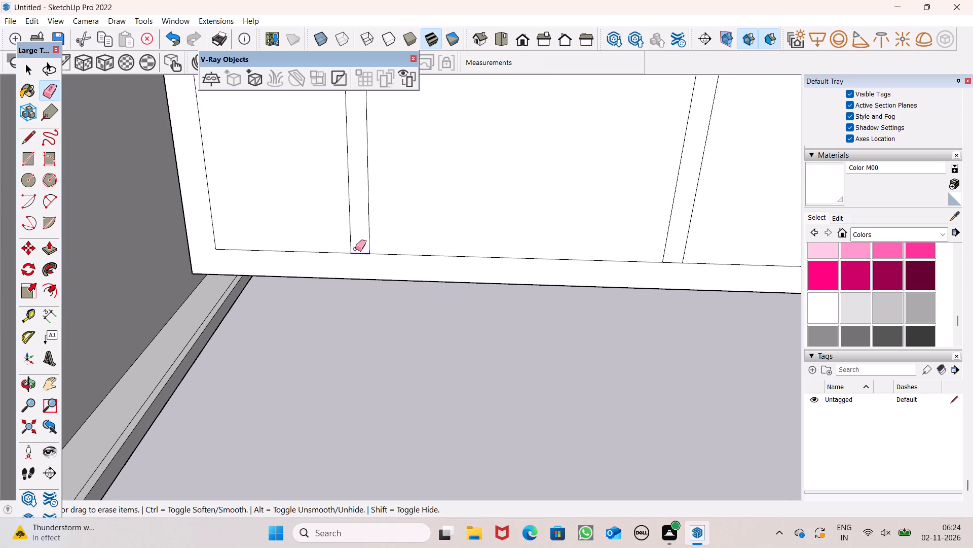
pyautogui.scroll(-6, 353, 213)
pyautogui.scroll(7, 497, 241)
pyautogui.moveTo(579, 237); pyautogui.dragTo(575, 242)
pyautogui.scroll(-6, 497, 187)
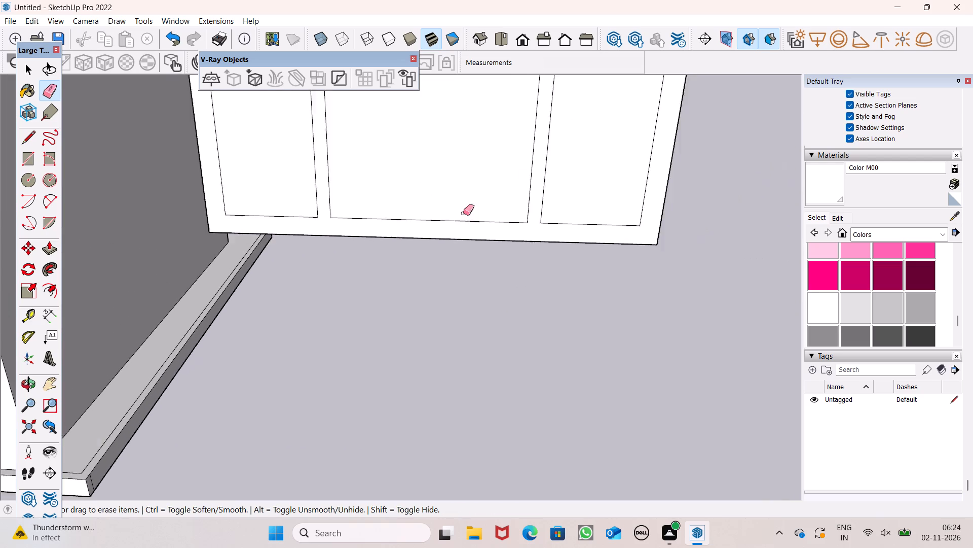
pyautogui.scroll(-15, 463, 213)
# Erase the short edges closing the top and bottom of the narrow middle frame's mullion.
pyautogui.scroll(7, 588, 138)
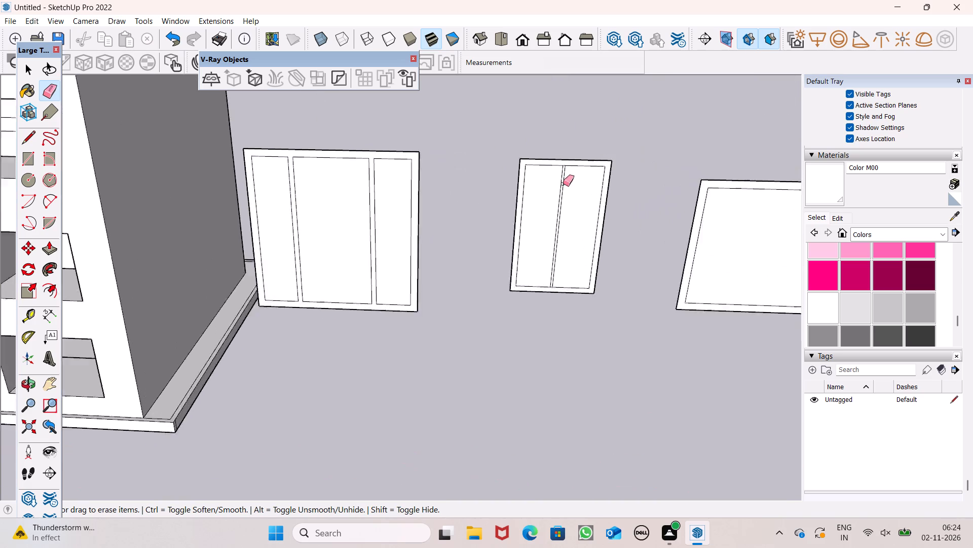
pyautogui.scroll(6, 563, 184)
pyautogui.scroll(12, 557, 139)
pyautogui.moveTo(573, 139); pyautogui.dragTo(574, 145)
pyautogui.scroll(-15, 579, 106)
pyautogui.scroll(7, 552, 338)
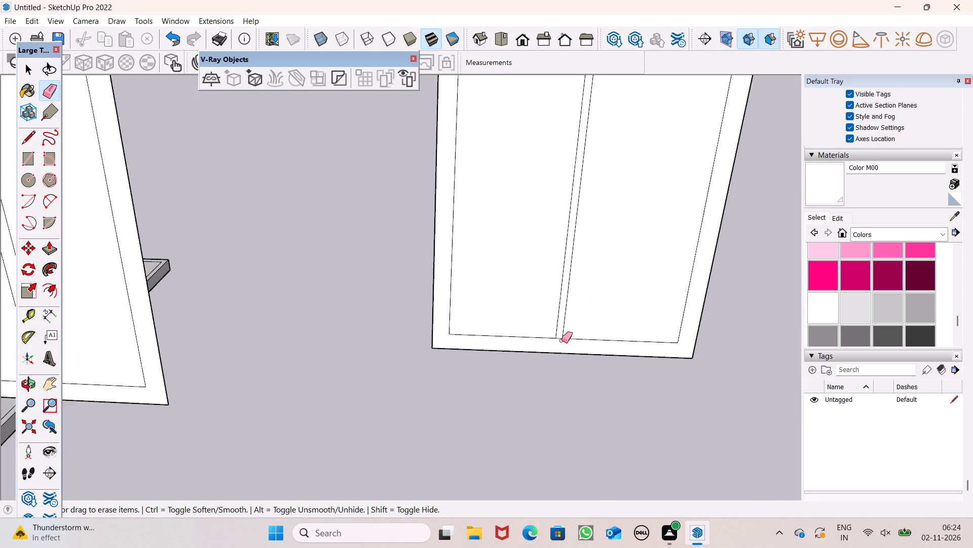
pyautogui.scroll(6, 562, 340)
pyautogui.click(562, 336)
pyautogui.scroll(-8, 549, 245)
pyautogui.scroll(-7, 549, 335)
pyautogui.scroll(-2, 583, 290)
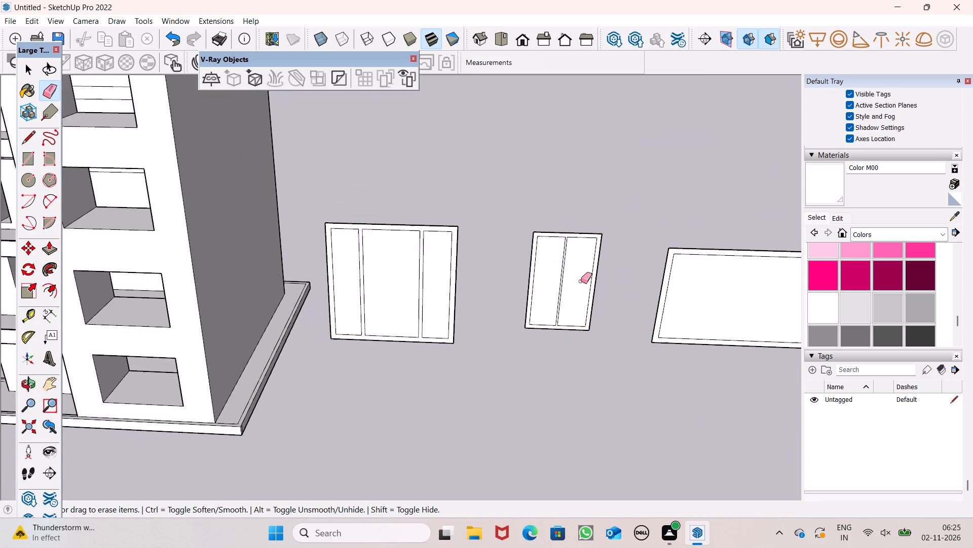
pyautogui.scroll(-4, 581, 281)
pyautogui.scroll(1, 607, 190)
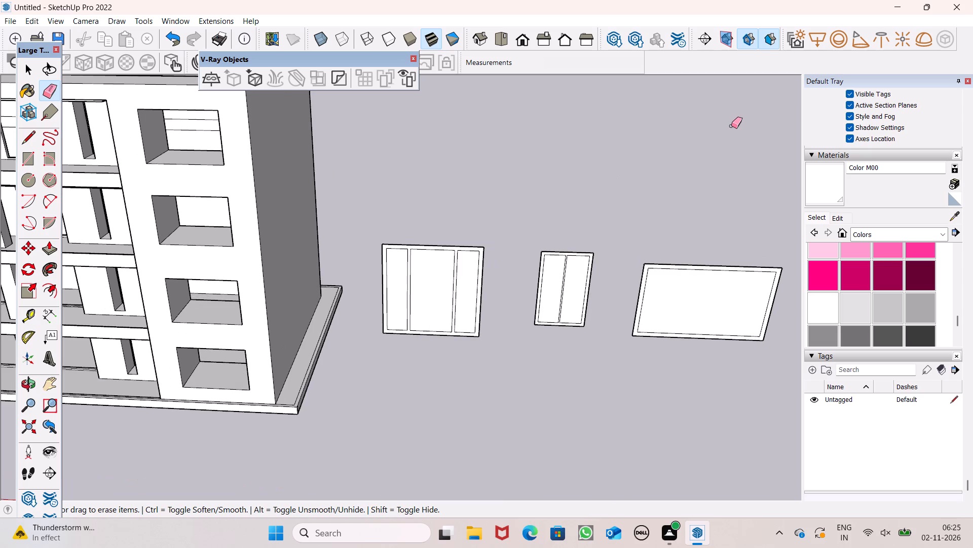
pyautogui.scroll(-1, 637, 107)
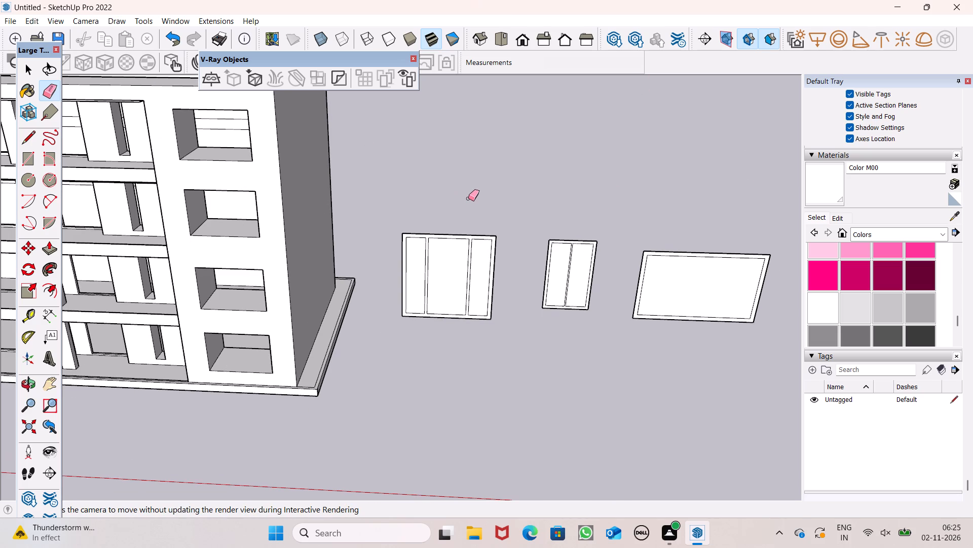
pyautogui.press('space')
pyautogui.scroll(-1, 447, 197)
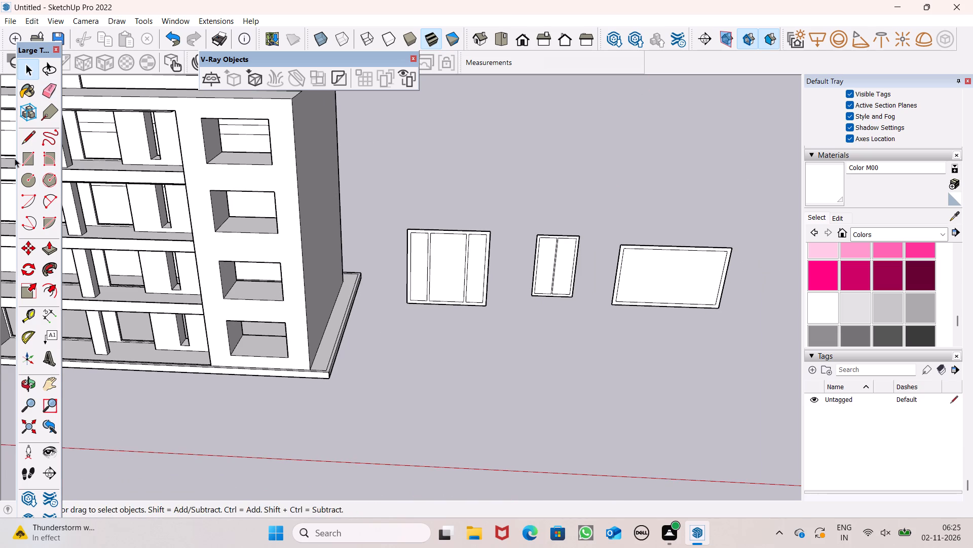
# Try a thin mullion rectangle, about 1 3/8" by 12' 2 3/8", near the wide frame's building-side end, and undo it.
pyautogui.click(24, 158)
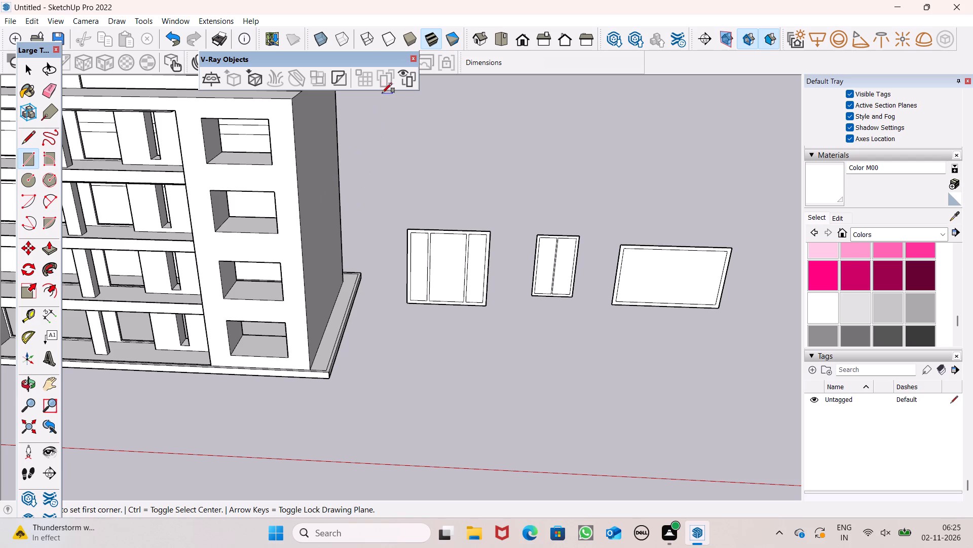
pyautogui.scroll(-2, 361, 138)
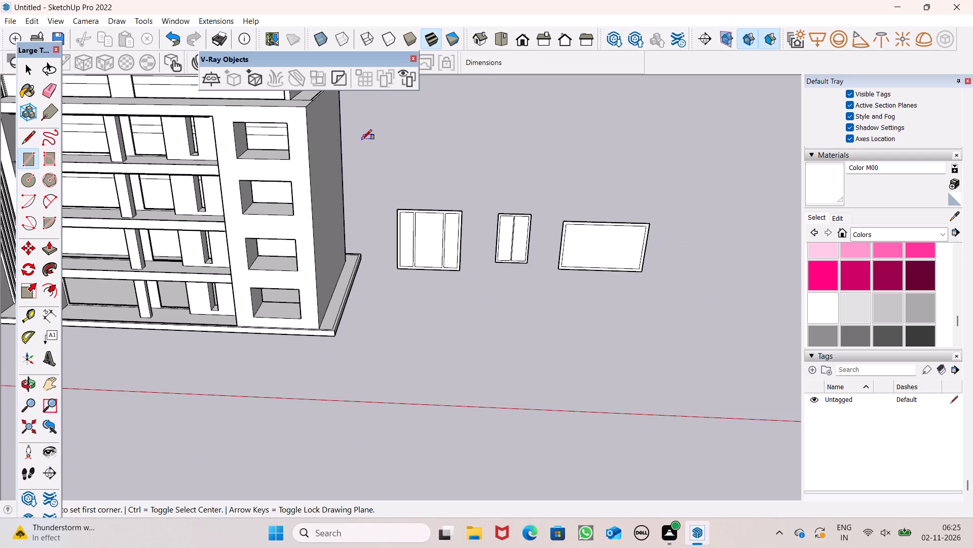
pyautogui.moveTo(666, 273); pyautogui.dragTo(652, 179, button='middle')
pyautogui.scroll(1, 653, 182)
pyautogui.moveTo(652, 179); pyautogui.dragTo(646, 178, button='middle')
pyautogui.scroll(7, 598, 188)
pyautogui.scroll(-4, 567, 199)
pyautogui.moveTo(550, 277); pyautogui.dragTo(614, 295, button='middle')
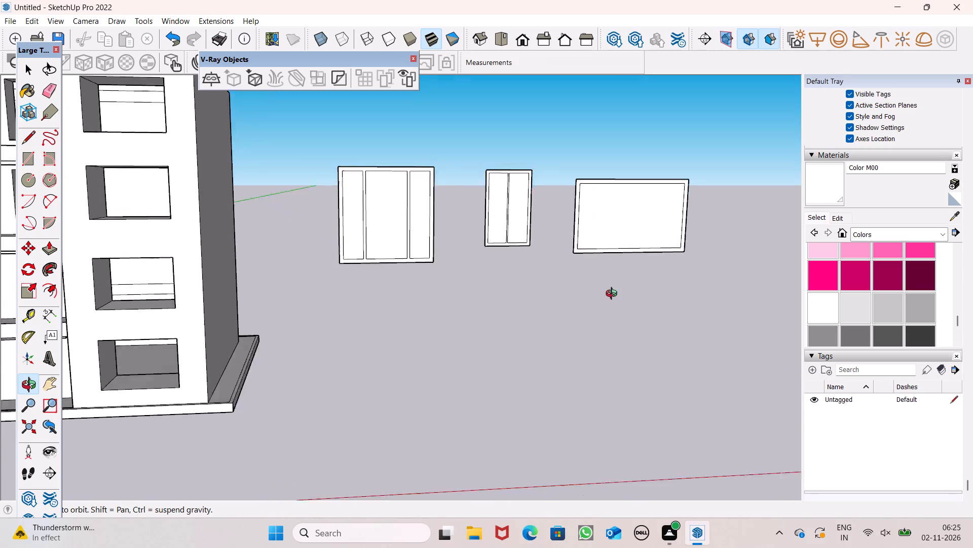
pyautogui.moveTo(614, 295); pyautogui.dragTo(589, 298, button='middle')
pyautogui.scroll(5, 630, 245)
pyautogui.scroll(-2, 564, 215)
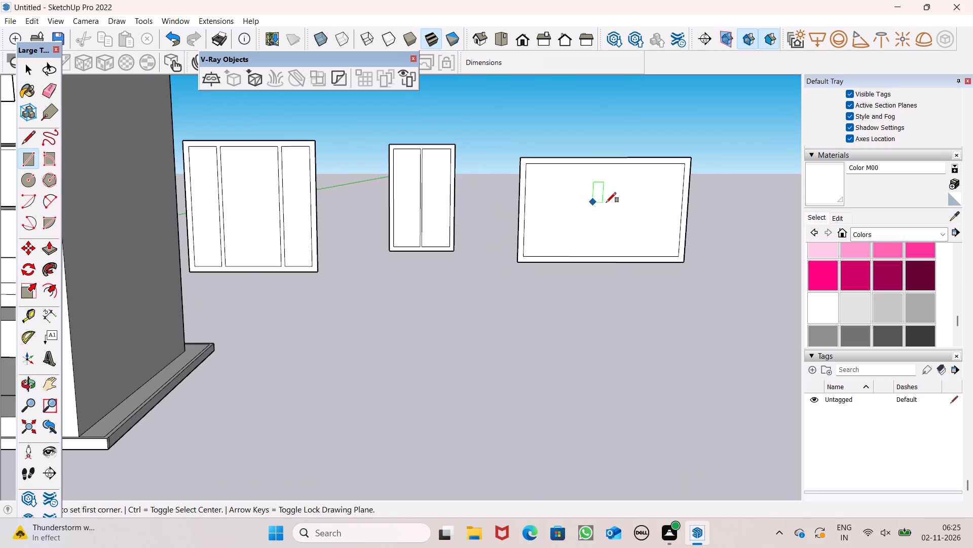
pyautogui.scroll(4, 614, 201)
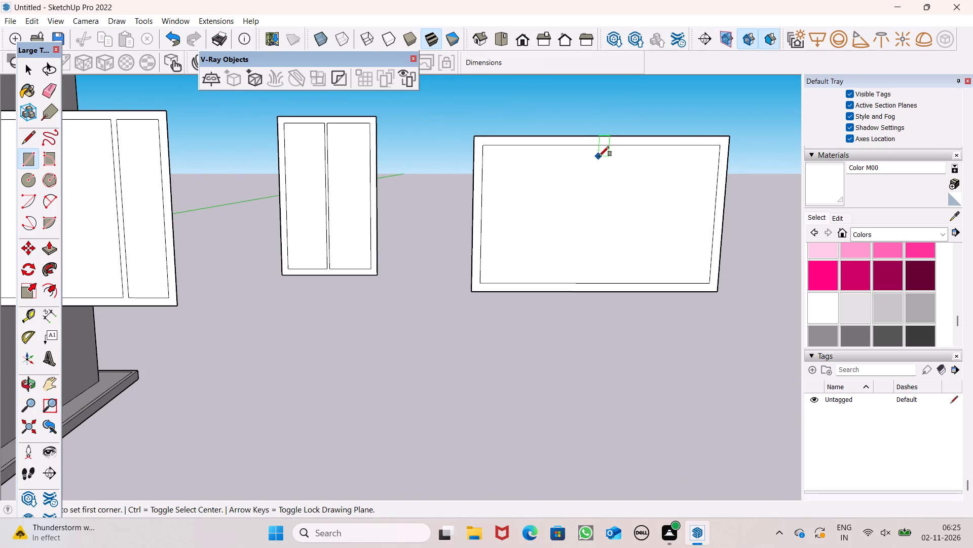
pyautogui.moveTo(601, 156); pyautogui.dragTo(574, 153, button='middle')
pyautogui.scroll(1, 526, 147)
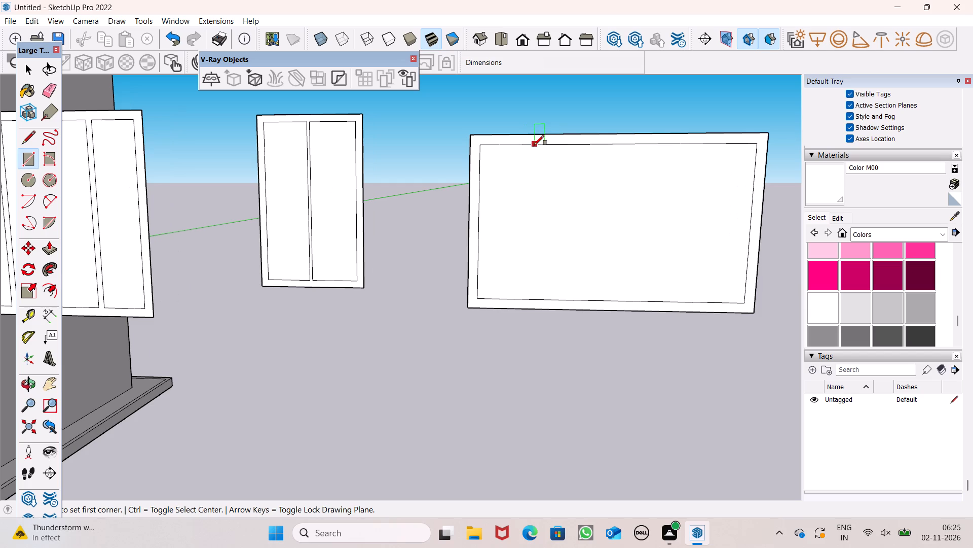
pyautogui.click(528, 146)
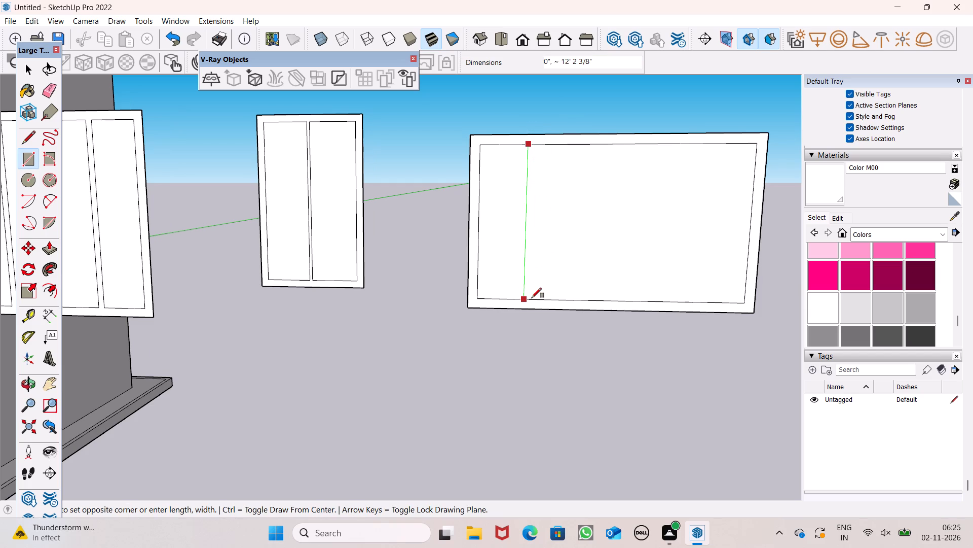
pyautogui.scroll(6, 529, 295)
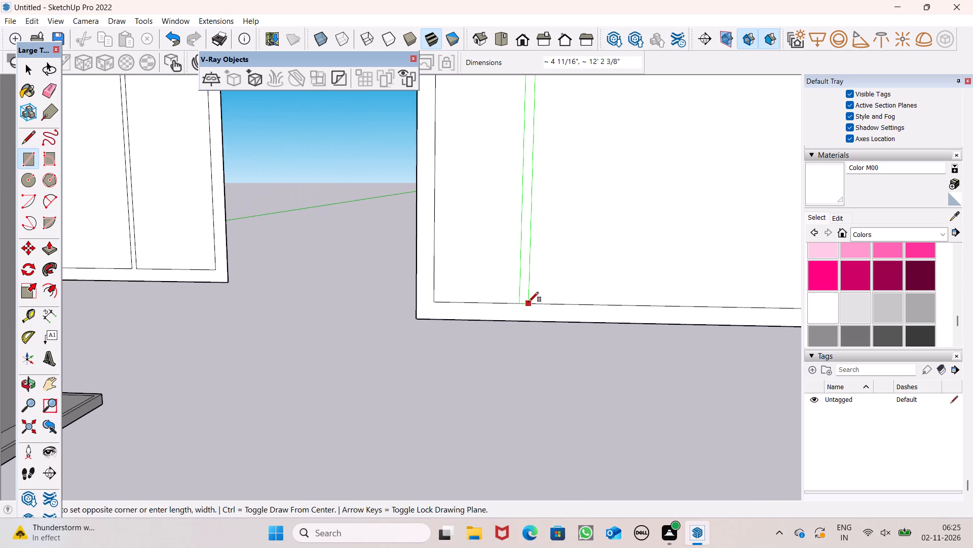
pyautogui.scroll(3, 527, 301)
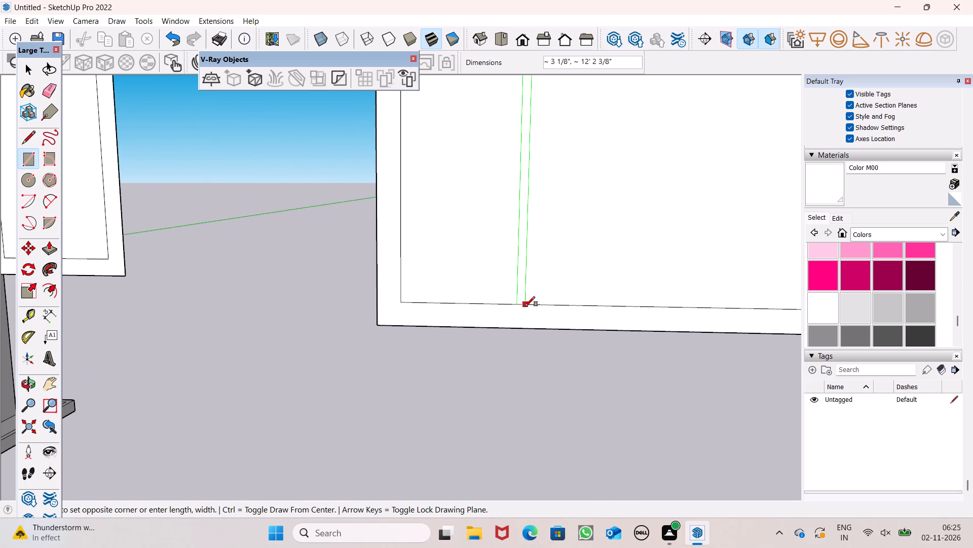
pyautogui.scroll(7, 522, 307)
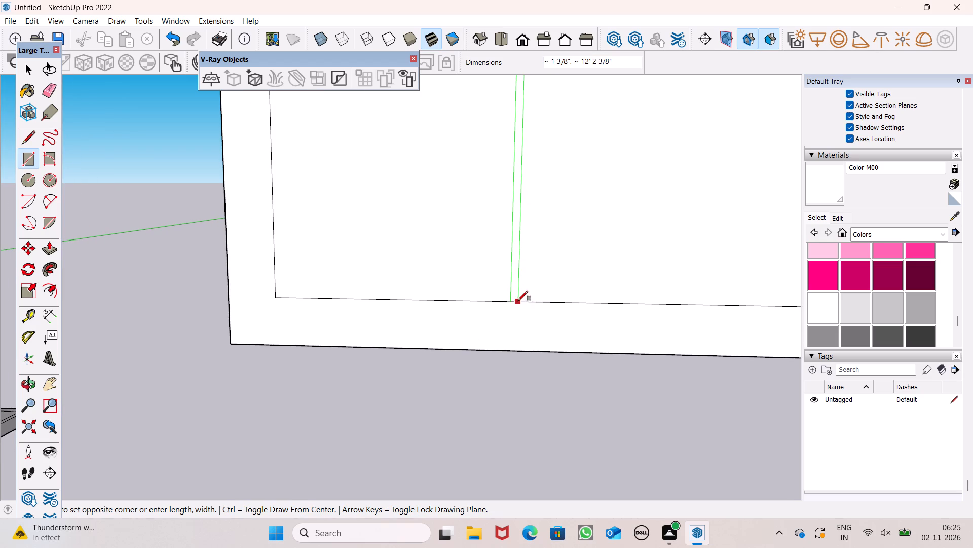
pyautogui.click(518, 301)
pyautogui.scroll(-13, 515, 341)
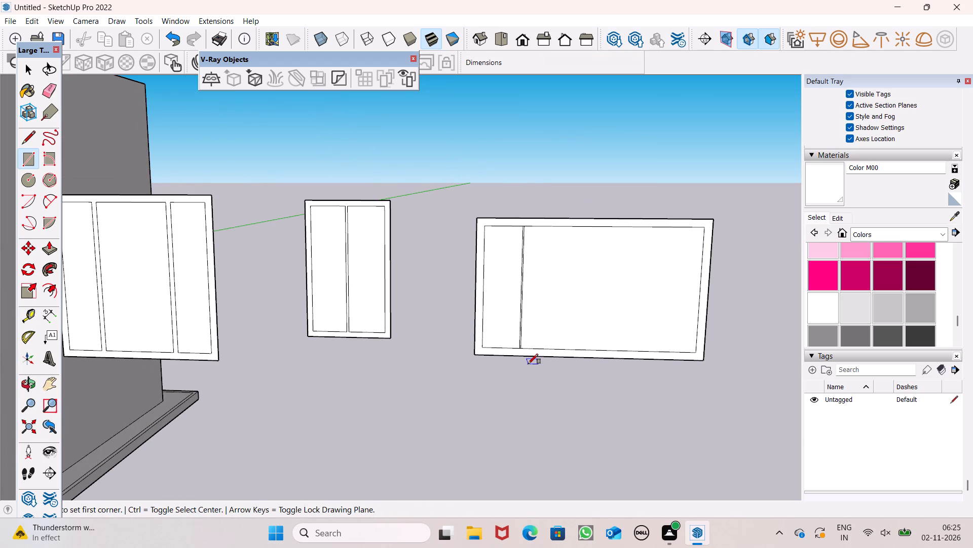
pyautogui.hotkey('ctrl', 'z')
# Draw a slightly wider vertical mullion rectangle, about 12' 2 3/8" tall, between the wide frame's inner edges near its building-side end.
pyautogui.scroll(1, 564, 247)
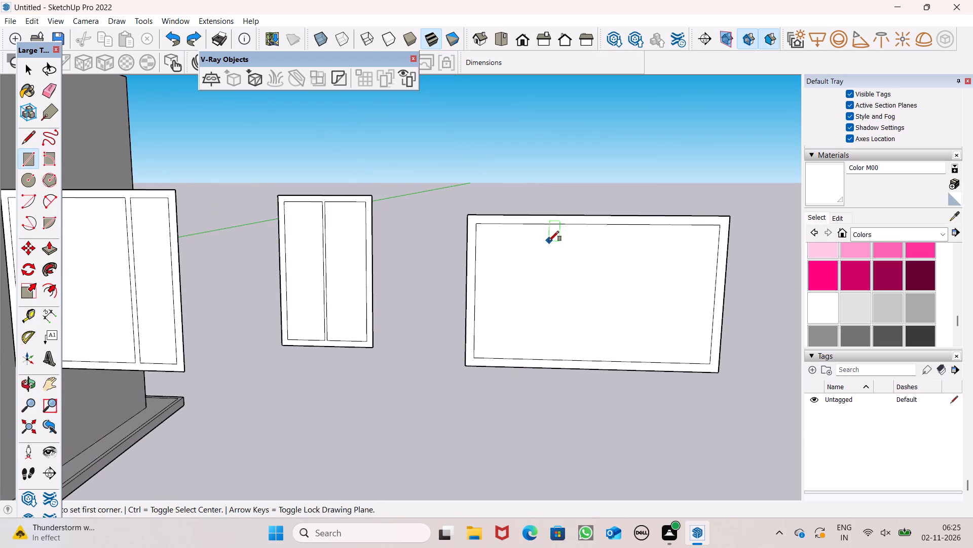
pyautogui.scroll(4, 569, 321)
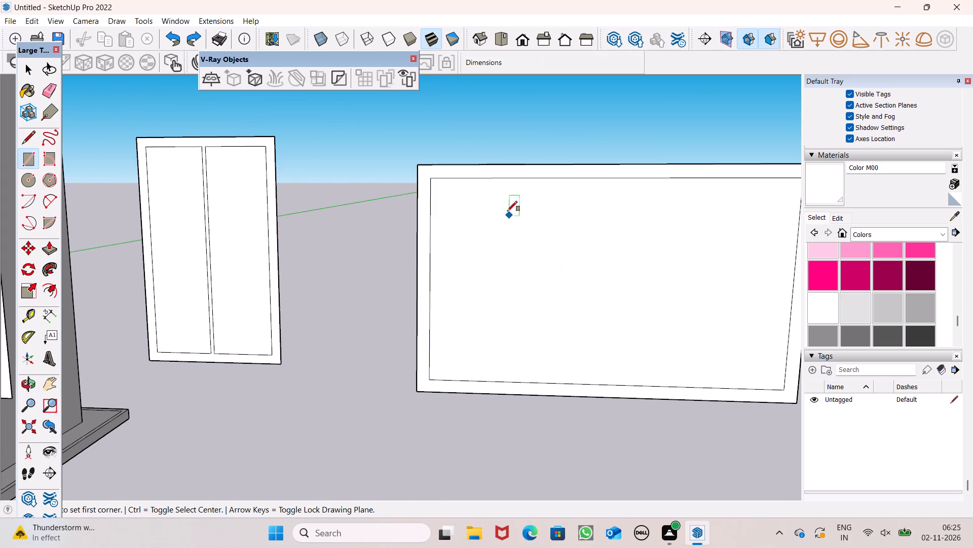
pyautogui.scroll(2, 504, 187)
pyautogui.click(499, 176)
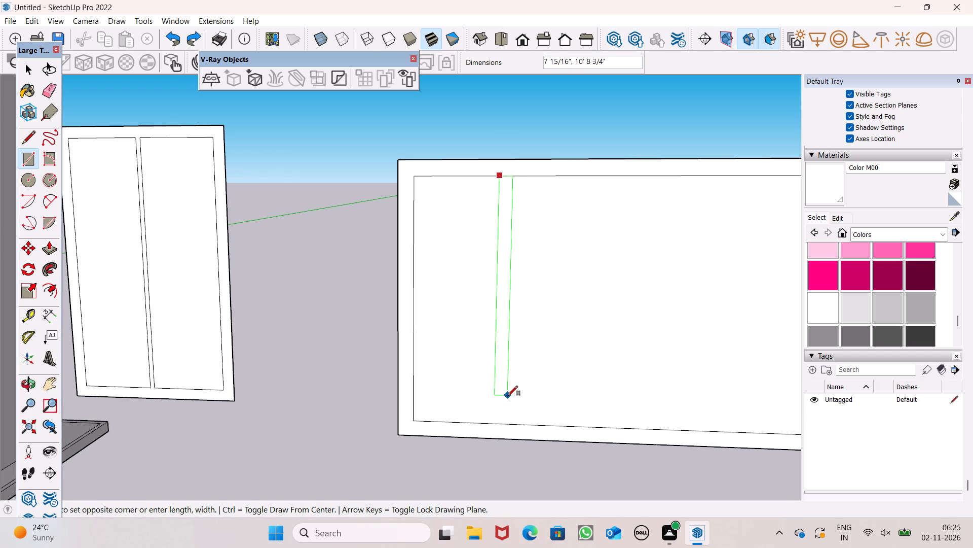
pyautogui.scroll(4, 521, 421)
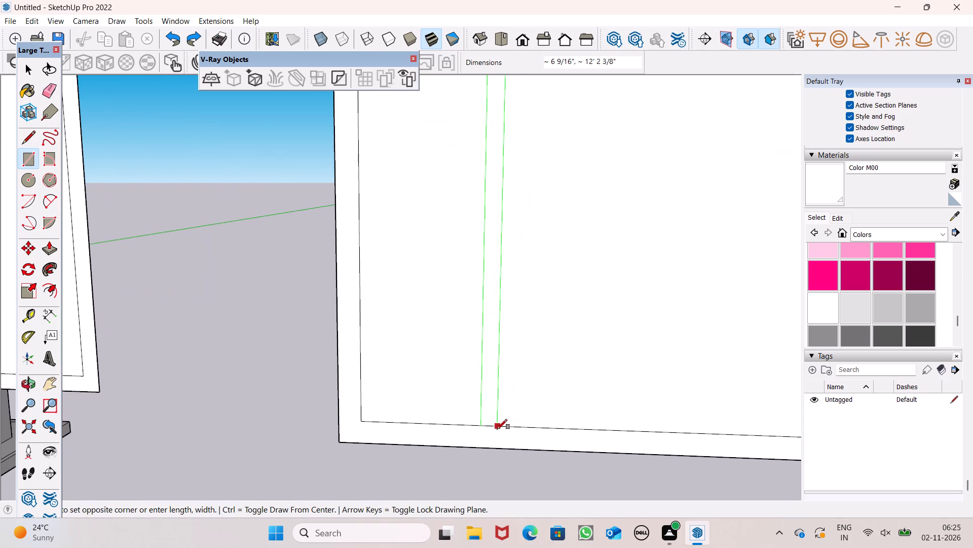
pyautogui.scroll(2, 497, 429)
pyautogui.click(489, 427)
pyautogui.scroll(-4, 480, 445)
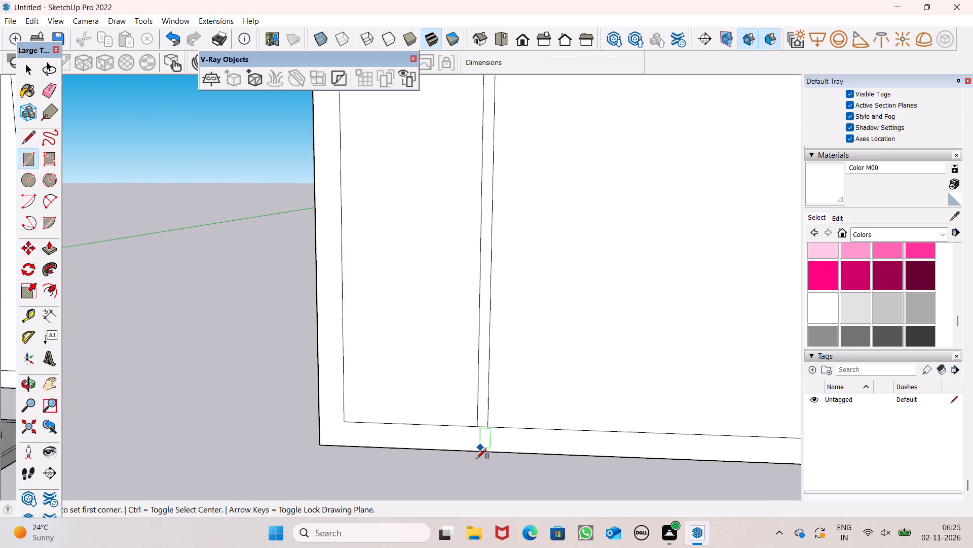
pyautogui.scroll(-2, 476, 459)
pyautogui.scroll(-3, 454, 284)
pyautogui.click(460, 285)
pyautogui.moveTo(462, 289); pyautogui.dragTo(473, 289, button='middle')
pyautogui.press('space')
# Copy the wide frame's mullion strip along the inner top edge, away from the building, to form a second mullion.
pyautogui.scroll(5, 564, 304)
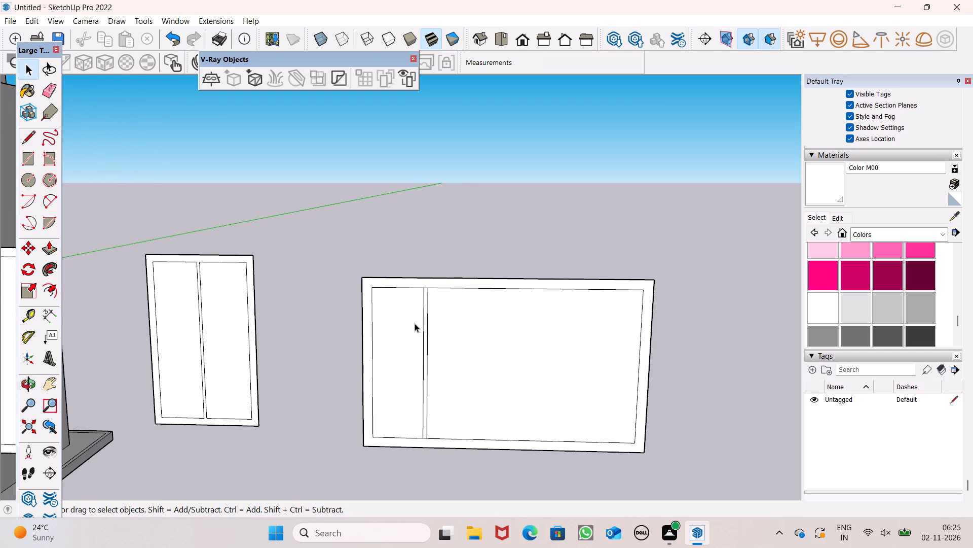
pyautogui.scroll(6, 414, 318)
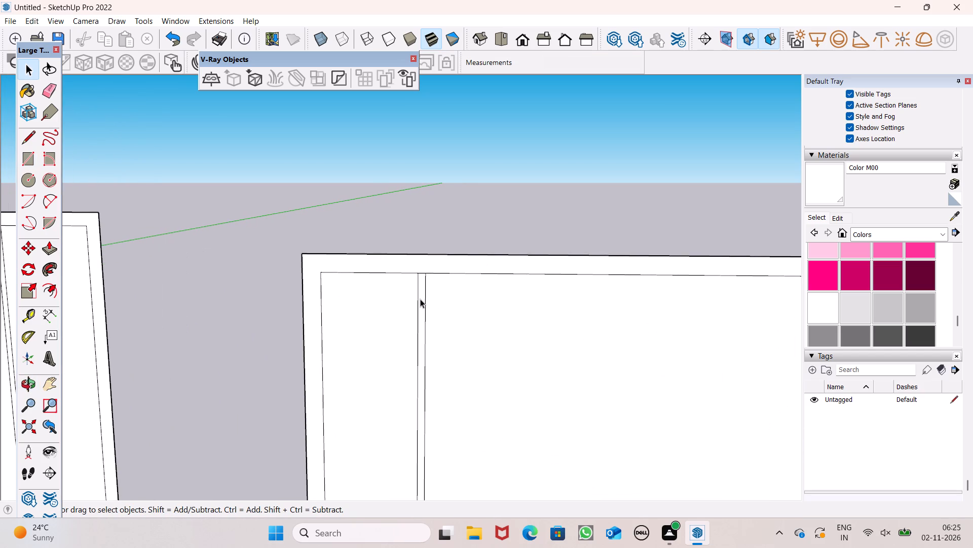
pyautogui.click(420, 298)
pyautogui.doubleClick(421, 298)
pyautogui.press('m')
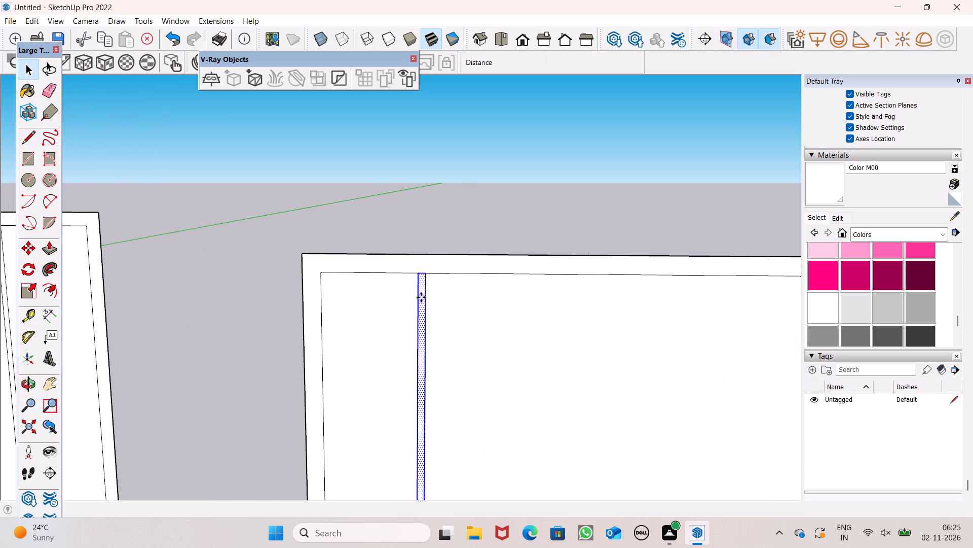
pyautogui.press('Return')
pyautogui.scroll(-2, 422, 292)
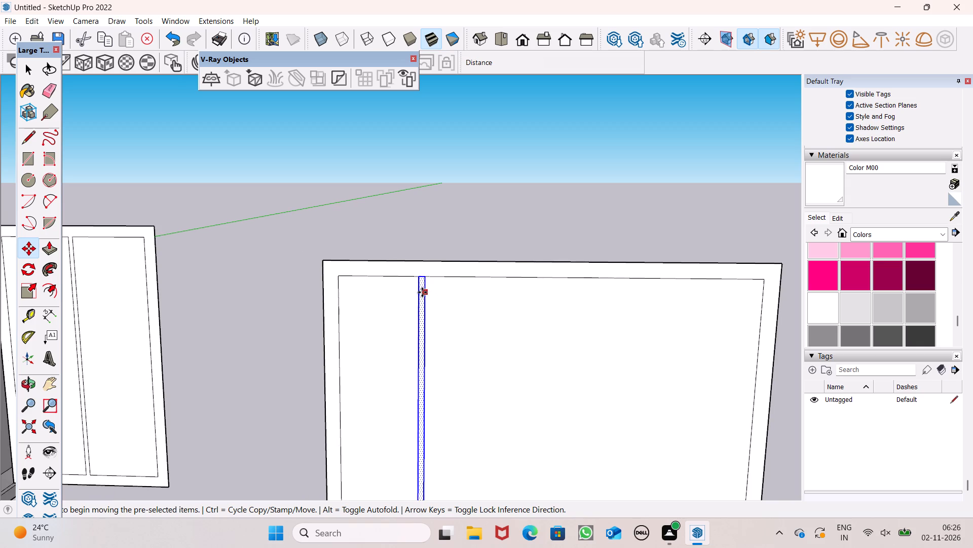
pyautogui.scroll(-1, 422, 292)
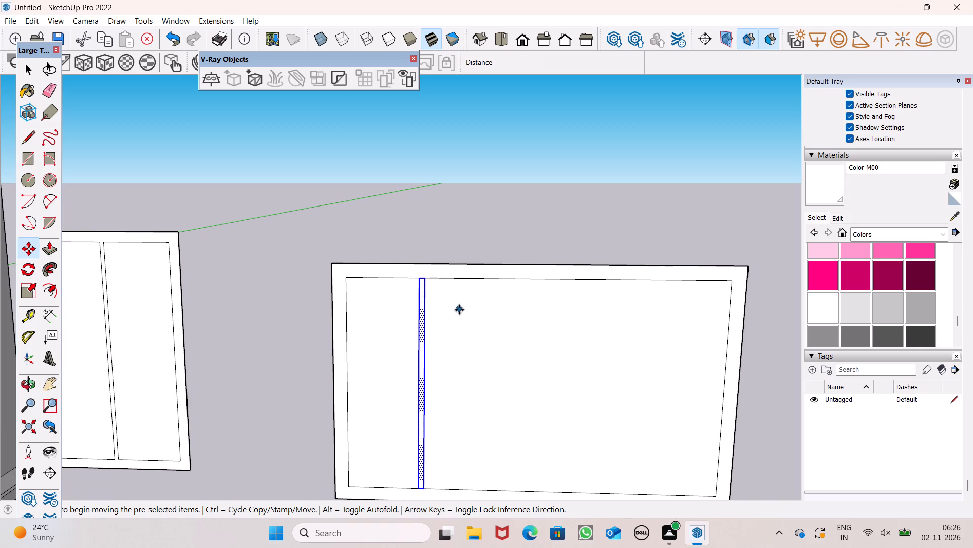
pyautogui.scroll(-2, 462, 361)
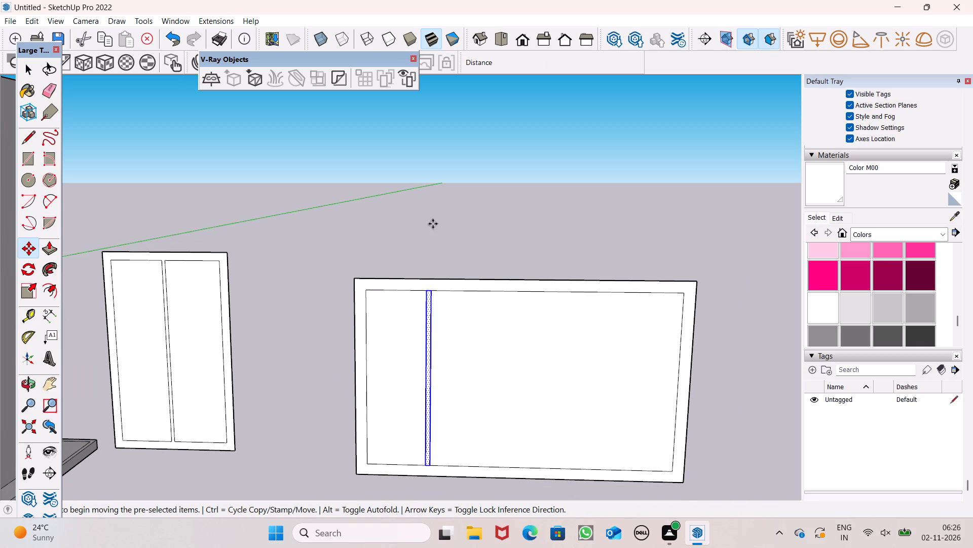
pyautogui.scroll(1, 495, 297)
pyautogui.moveTo(588, 350); pyautogui.dragTo(603, 322, button='middle')
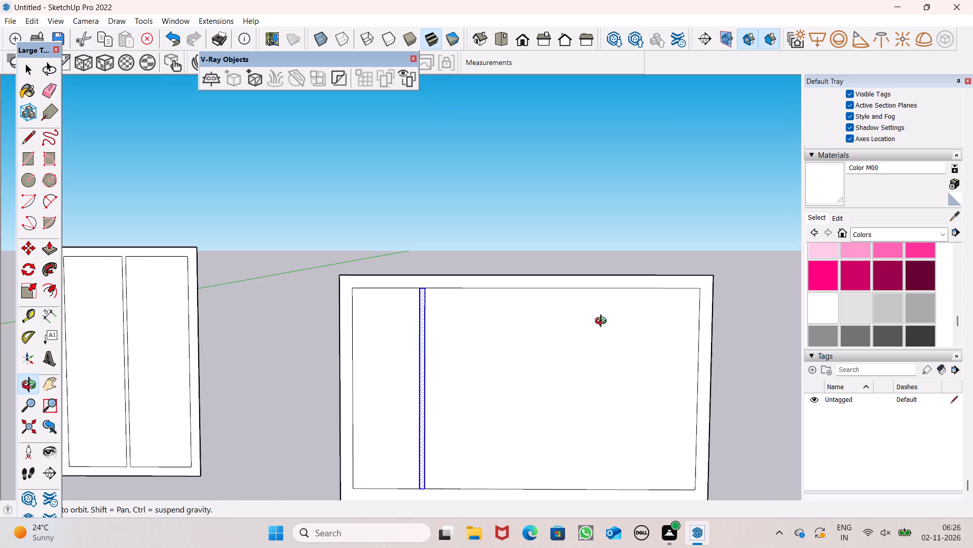
pyautogui.moveTo(603, 322); pyautogui.dragTo(603, 322, button='middle')
pyautogui.scroll(1, 536, 287)
pyautogui.scroll(-1, 533, 283)
pyautogui.moveTo(544, 306); pyautogui.dragTo(540, 338, button='middle')
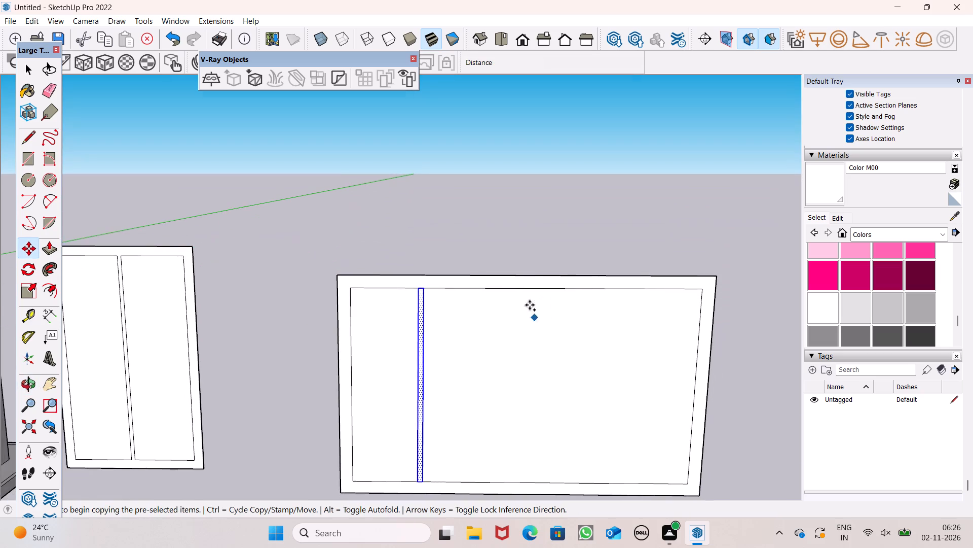
pyautogui.scroll(4, 513, 287)
pyautogui.scroll(-6, 485, 284)
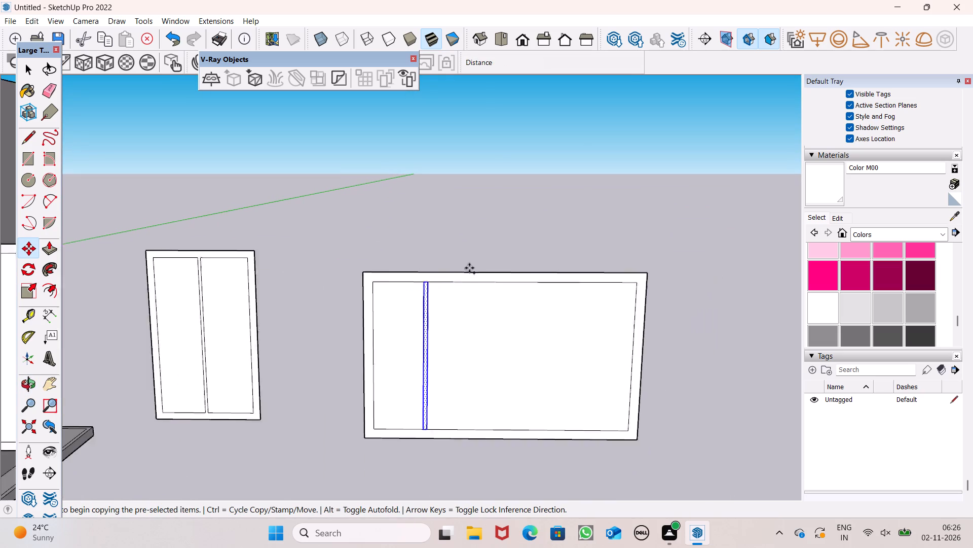
pyautogui.scroll(-2, 469, 268)
pyautogui.scroll(1, 391, 265)
pyautogui.scroll(3, 514, 254)
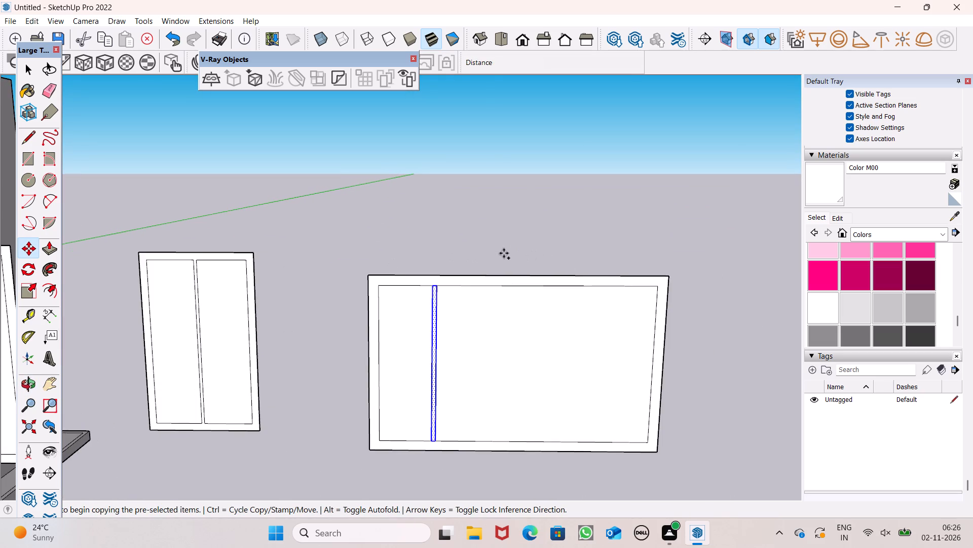
pyautogui.scroll(3, 504, 253)
pyautogui.scroll(-5, 503, 253)
pyautogui.scroll(5, 439, 283)
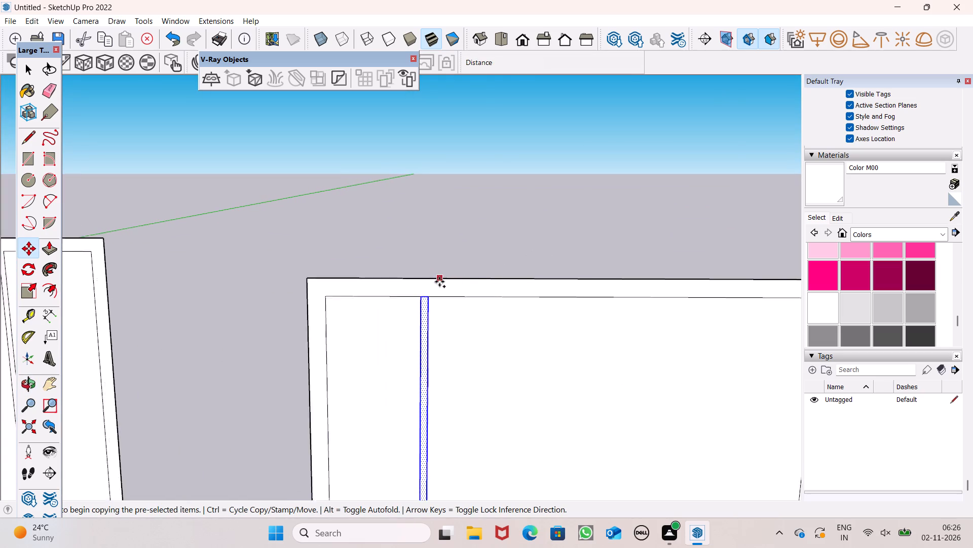
pyautogui.scroll(1, 439, 282)
pyautogui.moveTo(429, 300); pyautogui.dragTo(455, 303)
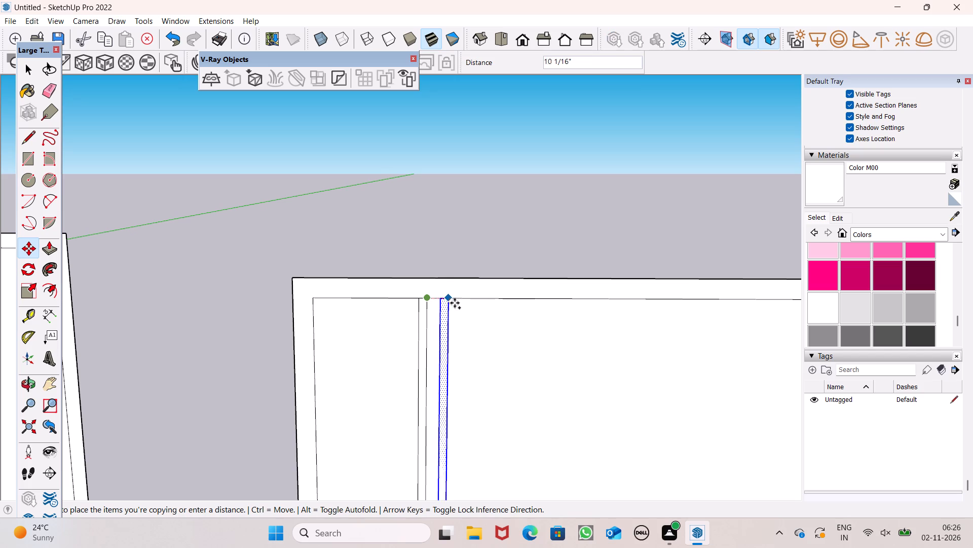
pyautogui.moveTo(455, 303); pyautogui.dragTo(560, 298)
# Nudge the copied mullion in the wide frame slightly back towards the first mullion.
pyautogui.scroll(-8, 470, 233)
pyautogui.scroll(2, 478, 266)
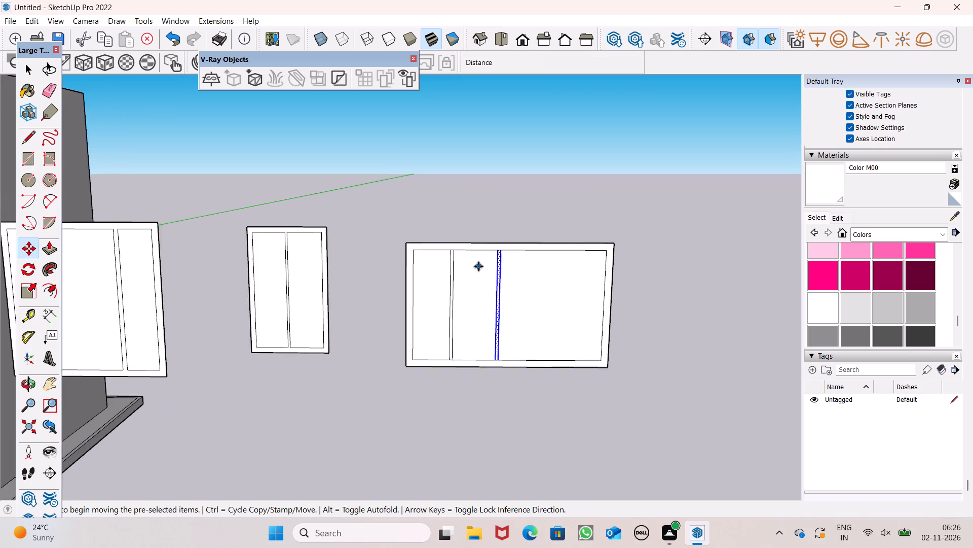
pyautogui.scroll(8, 478, 266)
pyautogui.scroll(-6, 461, 235)
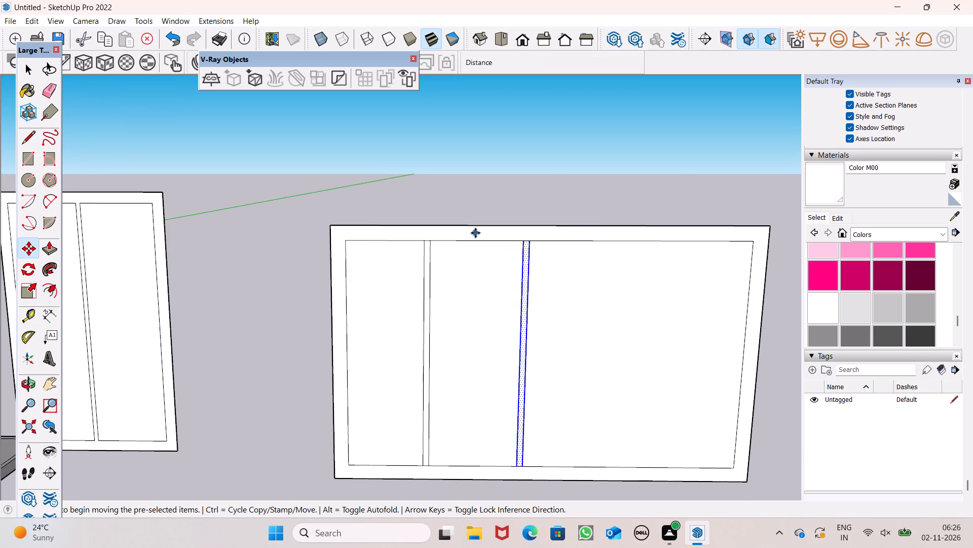
pyautogui.moveTo(476, 245); pyautogui.dragTo(463, 268, button='middle')
pyautogui.scroll(5, 482, 239)
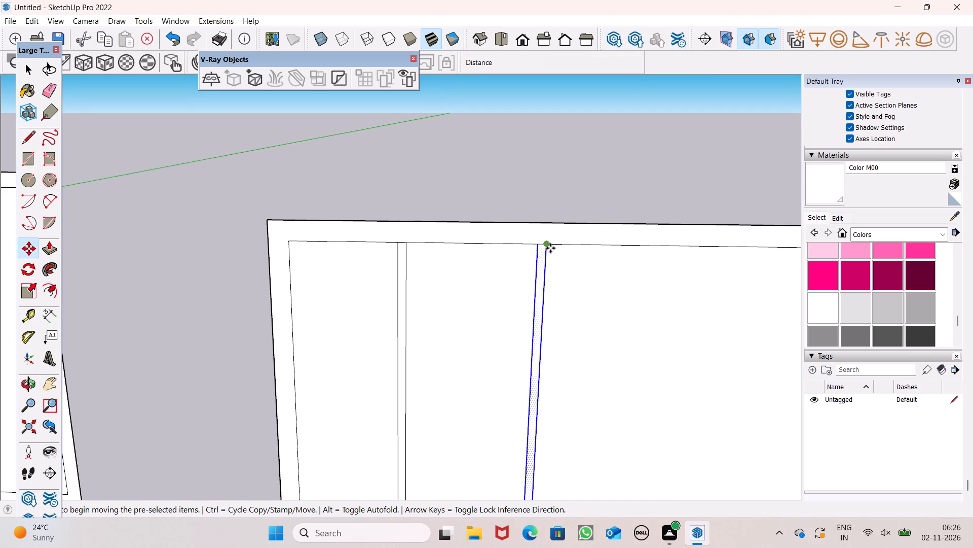
pyautogui.moveTo(545, 248); pyautogui.dragTo(539, 250)
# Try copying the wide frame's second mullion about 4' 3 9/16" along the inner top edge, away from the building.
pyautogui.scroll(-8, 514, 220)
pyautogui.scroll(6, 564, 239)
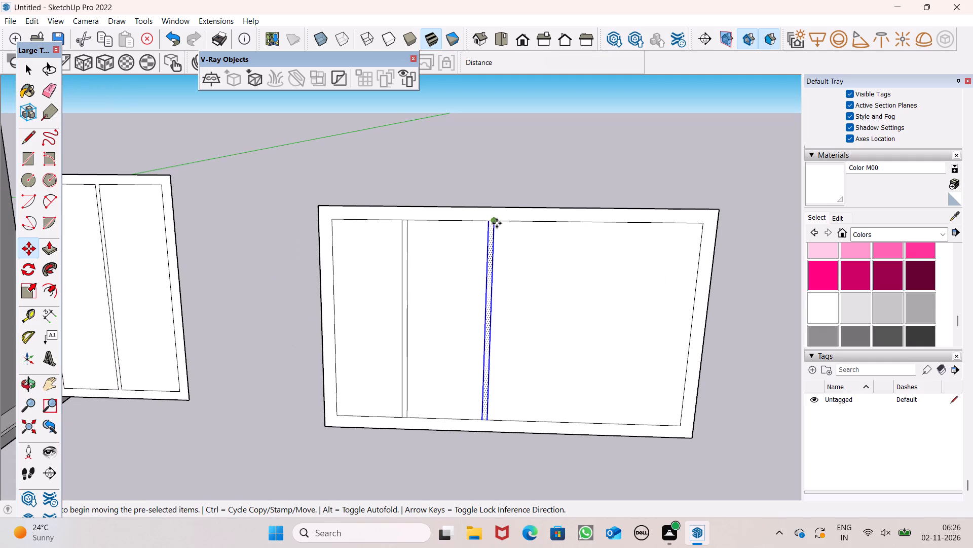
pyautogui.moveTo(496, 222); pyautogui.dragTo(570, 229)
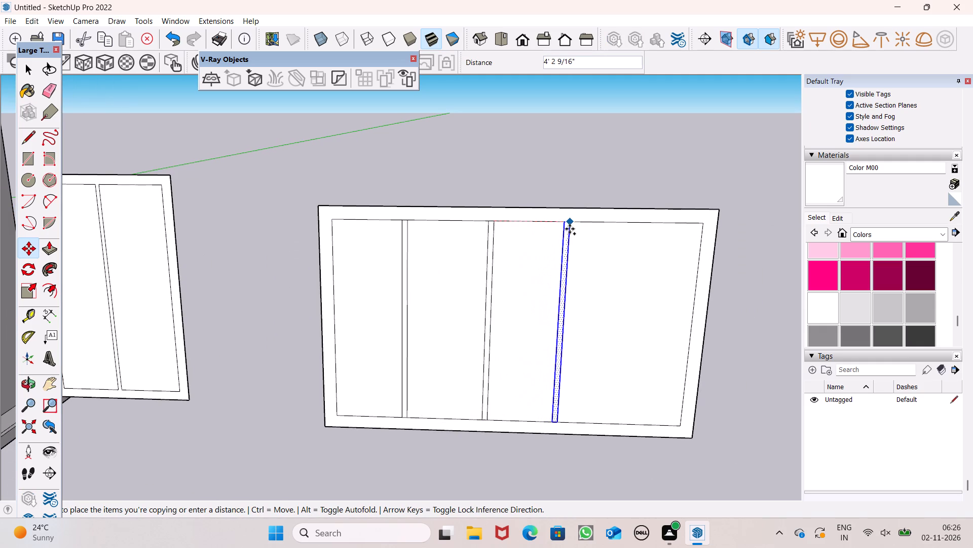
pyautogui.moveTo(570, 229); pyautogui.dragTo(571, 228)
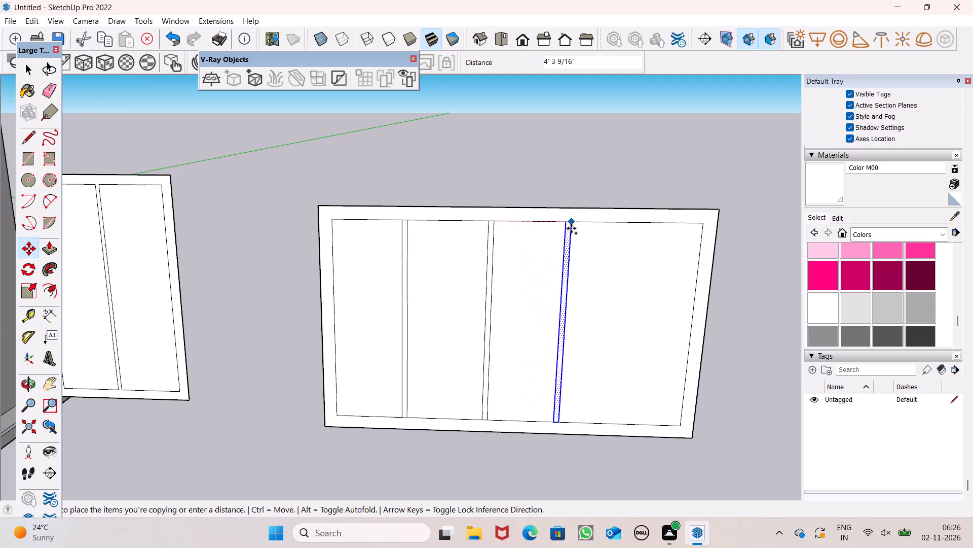
# Move the wide frame's second mullion about 6 13/16" back along the top edge towards the first mullion.
pyautogui.moveTo(571, 228); pyautogui.dragTo(480, 217)
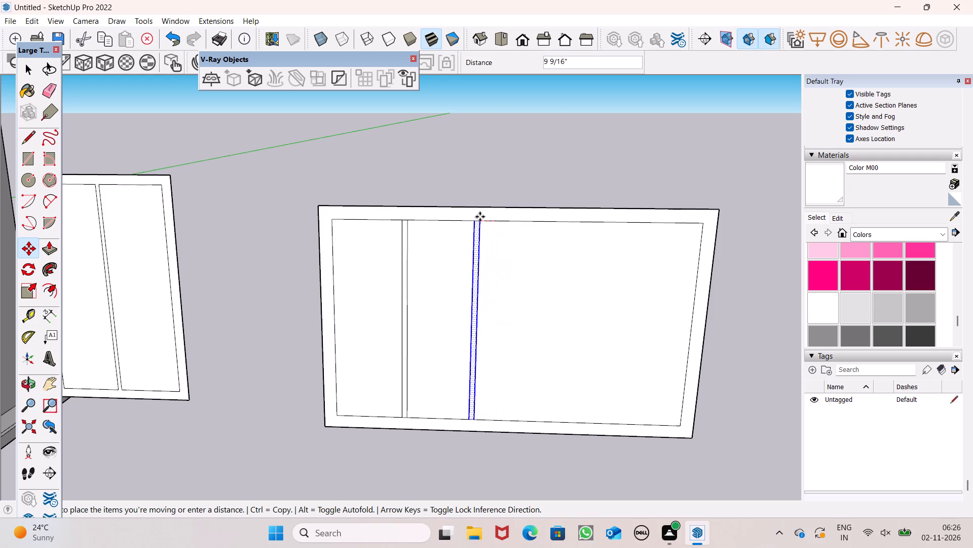
pyautogui.moveTo(480, 217); pyautogui.dragTo(484, 217)
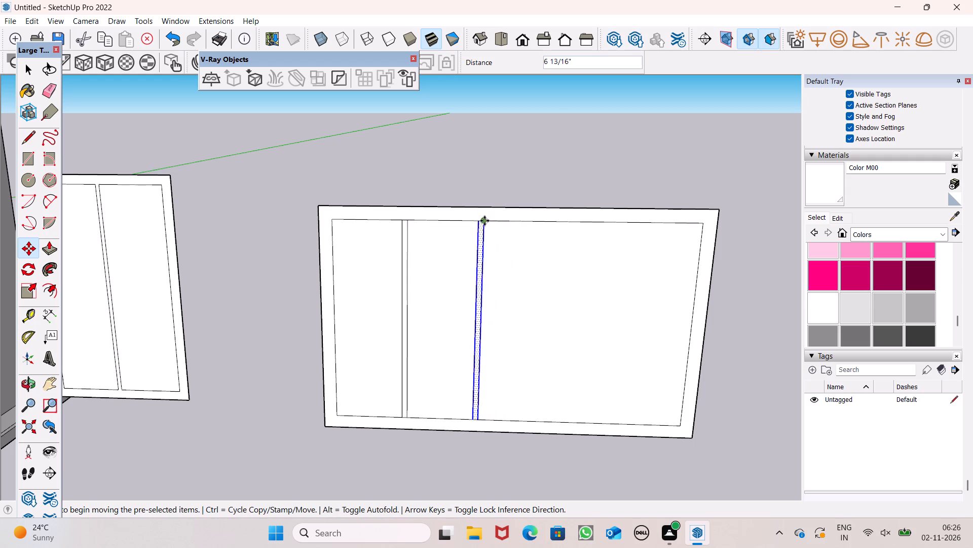
# Copy the second mullion along the inner top edge to form a third, and shift the copy back about 5 11/16" for even spacing.
pyautogui.moveTo(484, 221); pyautogui.dragTo(557, 220)
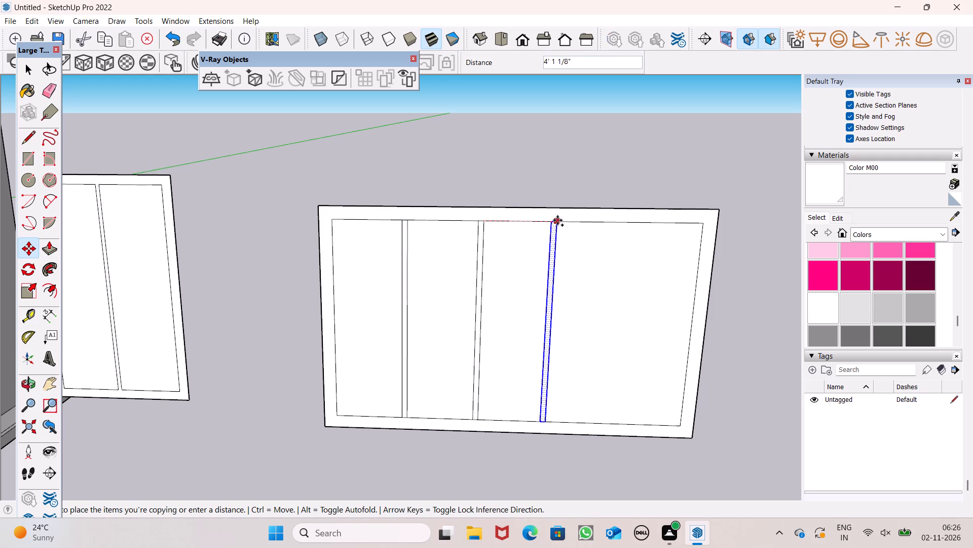
pyautogui.moveTo(557, 220); pyautogui.dragTo(565, 221)
pyautogui.moveTo(566, 223); pyautogui.dragTo(556, 222)
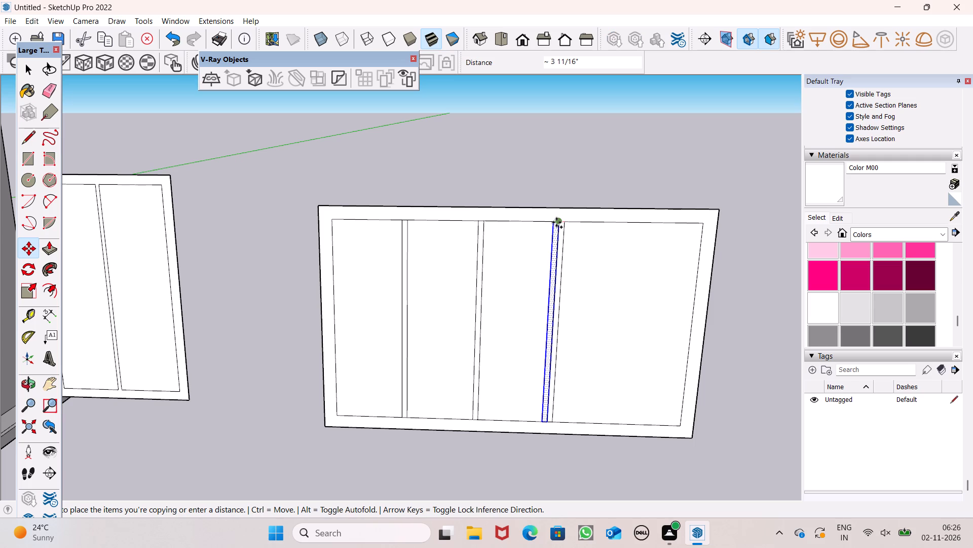
pyautogui.moveTo(556, 222); pyautogui.dragTo(562, 227)
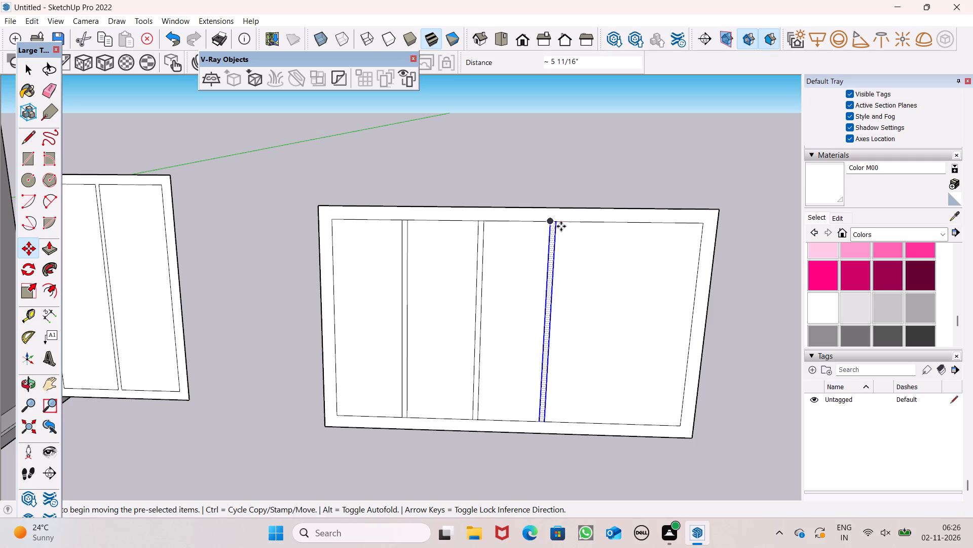
# Copy the third mullion about 3' 11 5/8" along the inner top edge to form a fourth, and clear the selection.
pyautogui.moveTo(558, 224); pyautogui.dragTo(628, 229)
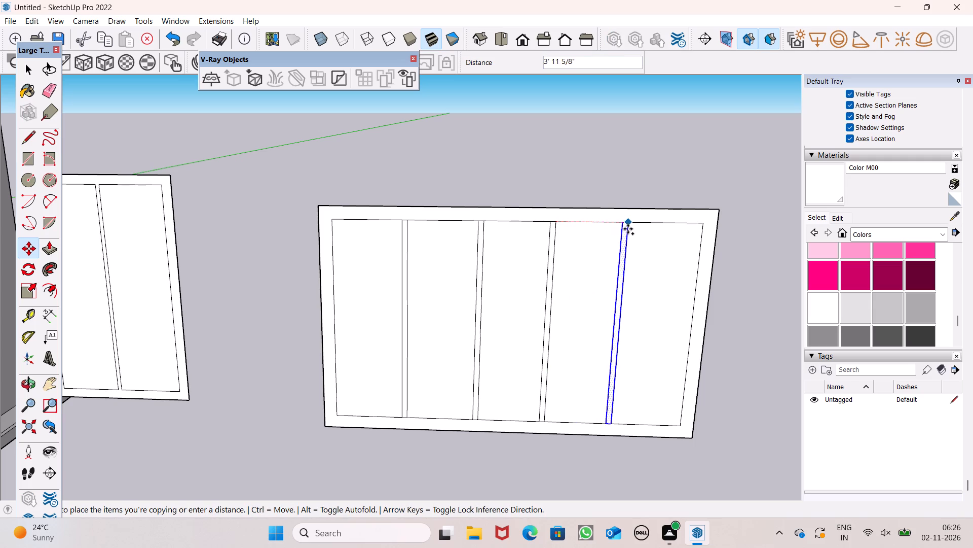
pyautogui.moveTo(628, 229); pyautogui.dragTo(629, 229)
pyautogui.press('space')
pyautogui.click(596, 184)
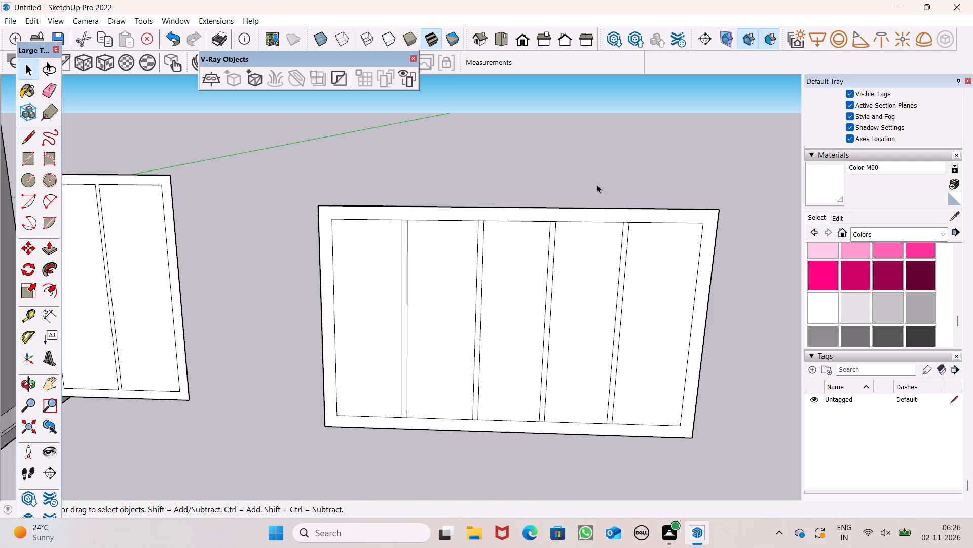
# Erase the short inner top edge segments where the wide frame's four mullions meet the top rail.
pyautogui.scroll(-4, 614, 239)
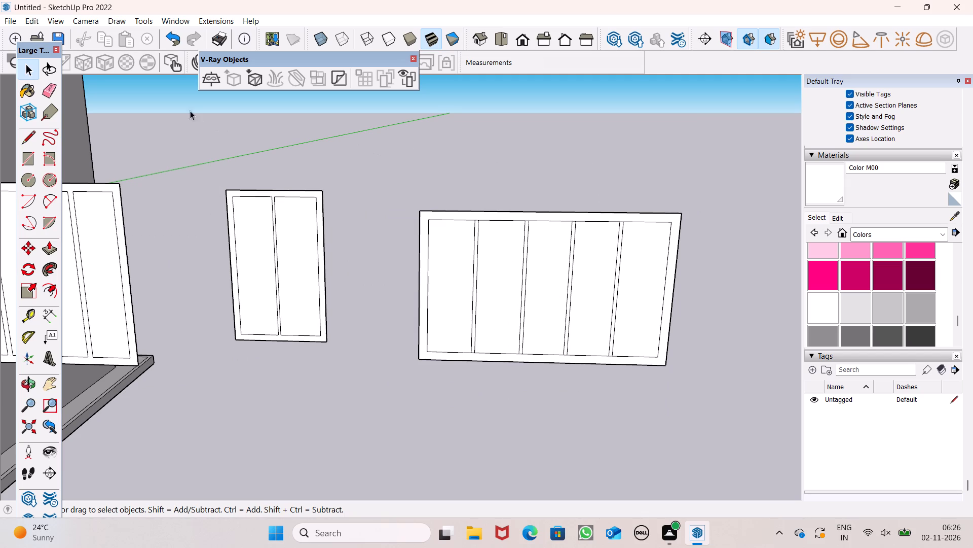
pyautogui.click(53, 91)
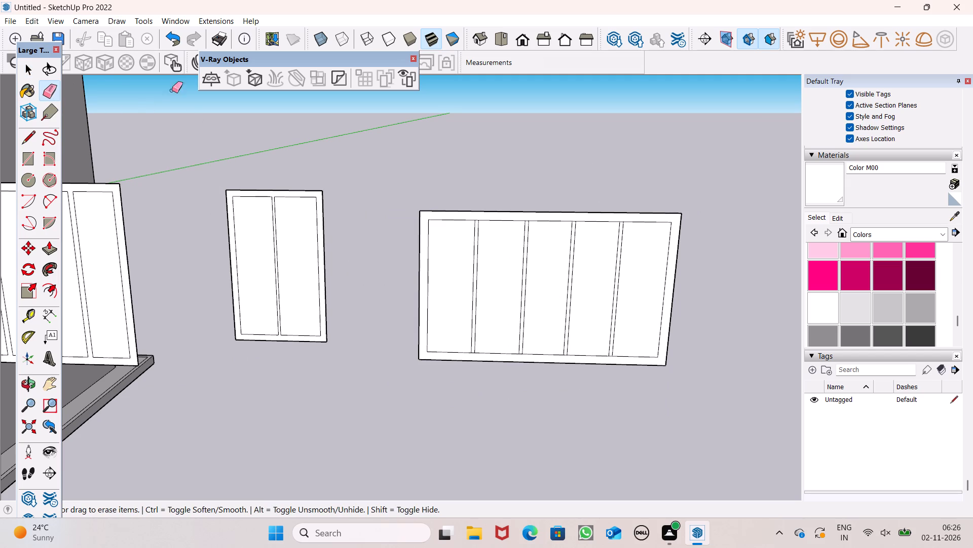
pyautogui.scroll(-1, 426, 148)
pyautogui.scroll(7, 455, 229)
pyautogui.scroll(7, 486, 186)
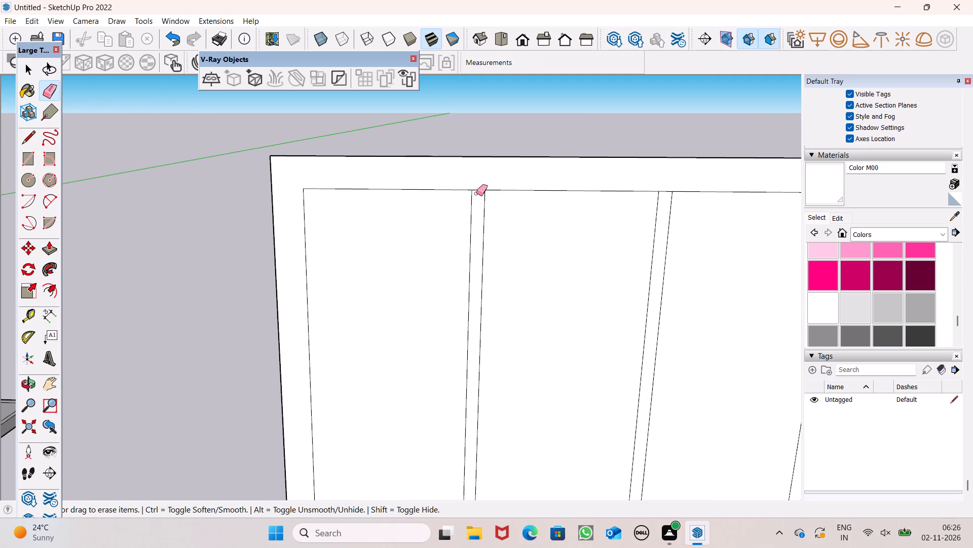
pyautogui.click(476, 193)
pyautogui.click(477, 188)
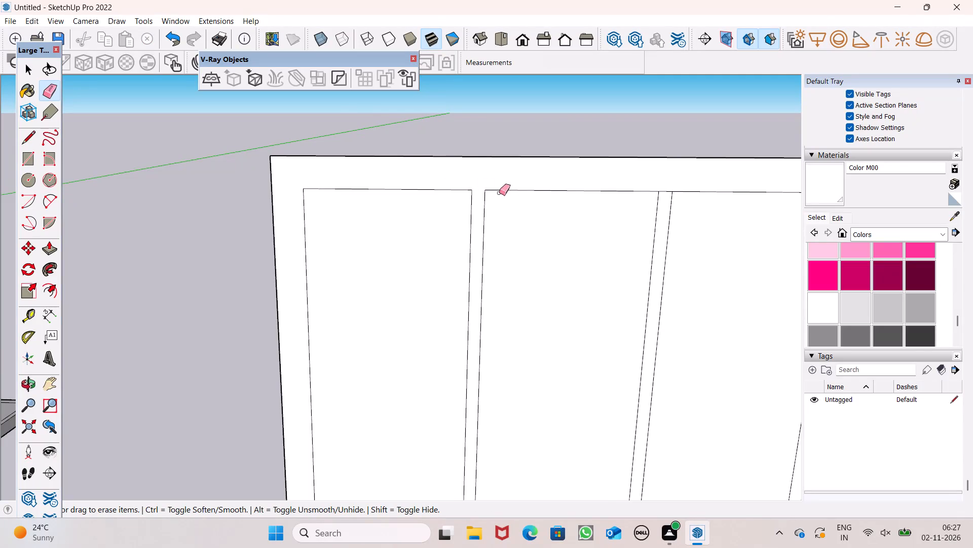
pyautogui.scroll(-6, 391, 161)
pyautogui.scroll(13, 537, 172)
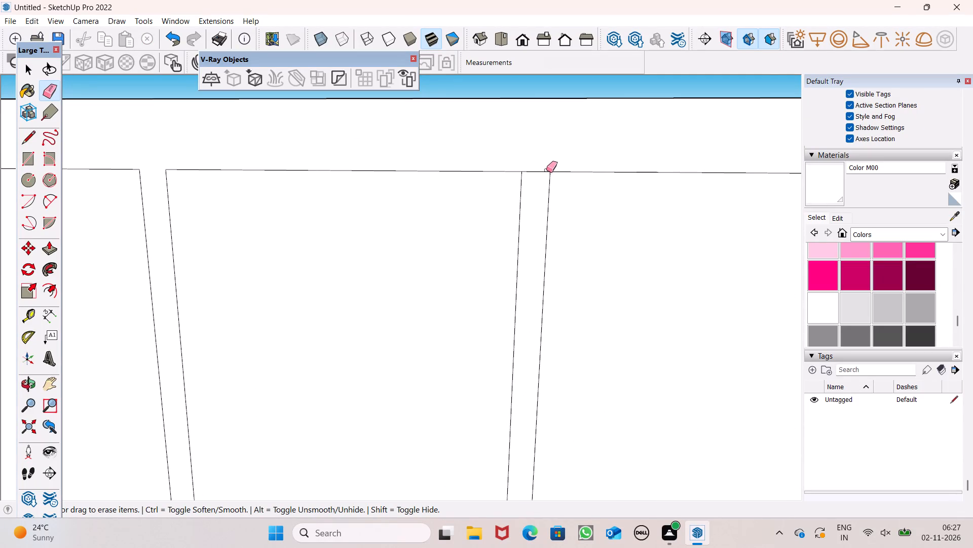
pyautogui.click(545, 170)
pyautogui.scroll(-8, 495, 142)
pyautogui.scroll(-7, 445, 149)
pyautogui.scroll(6, 571, 149)
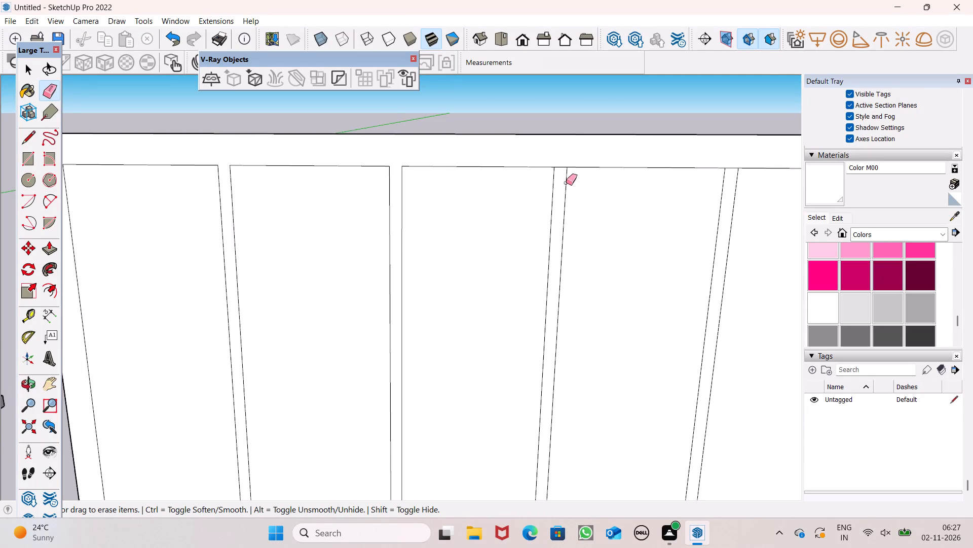
pyautogui.scroll(7, 565, 184)
pyautogui.click(559, 150)
pyautogui.scroll(-14, 536, 155)
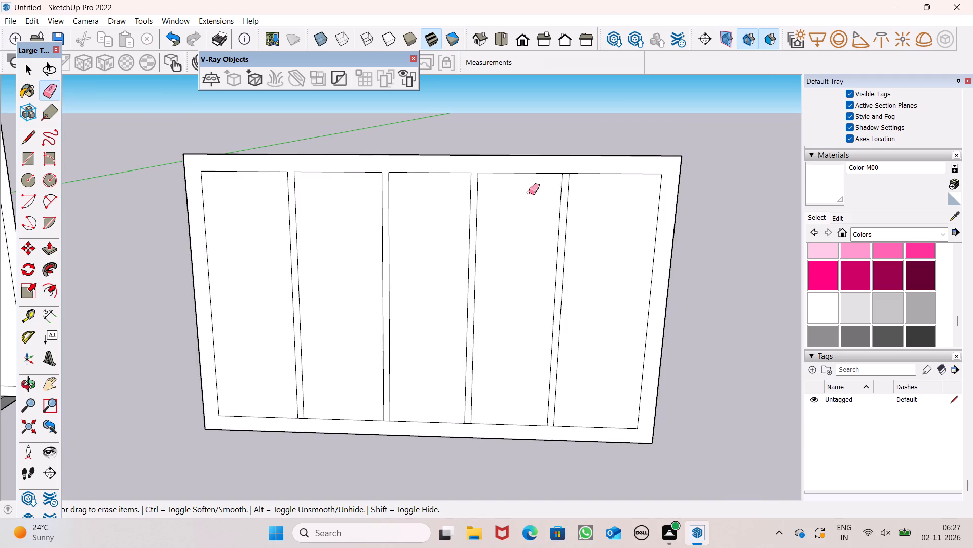
pyautogui.scroll(13, 554, 183)
pyautogui.moveTo(551, 165); pyautogui.dragTo(551, 170)
pyautogui.scroll(-15, 549, 142)
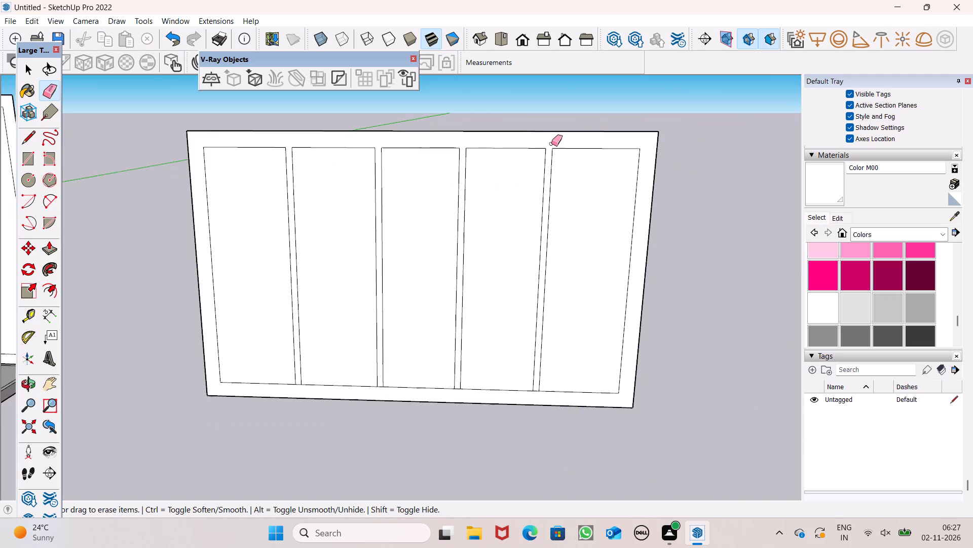
# Erase the short inner bottom edge segments where the wide frame's four mullions meet the bottom rail.
pyautogui.scroll(-5, 572, 137)
pyautogui.scroll(-3, 658, 163)
pyautogui.scroll(7, 476, 279)
pyautogui.scroll(3, 474, 217)
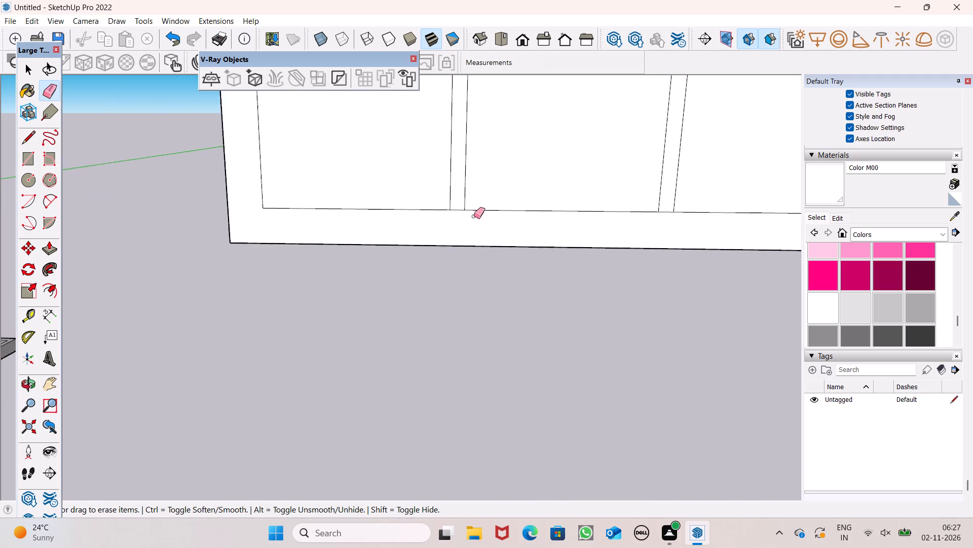
pyautogui.scroll(4, 474, 216)
pyautogui.moveTo(447, 205); pyautogui.dragTo(447, 213)
pyautogui.scroll(-6, 443, 208)
pyautogui.scroll(7, 610, 209)
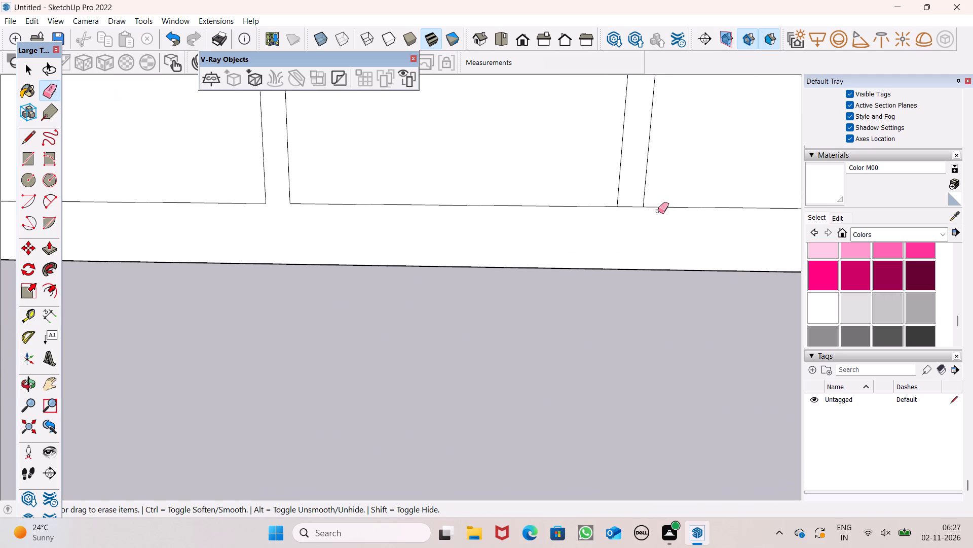
pyautogui.moveTo(622, 202); pyautogui.dragTo(624, 211)
pyautogui.scroll(-8, 356, 223)
pyautogui.scroll(6, 660, 242)
pyautogui.scroll(7, 605, 194)
pyautogui.moveTo(623, 206); pyautogui.dragTo(622, 201)
pyautogui.scroll(-7, 471, 210)
pyautogui.scroll(-7, 396, 191)
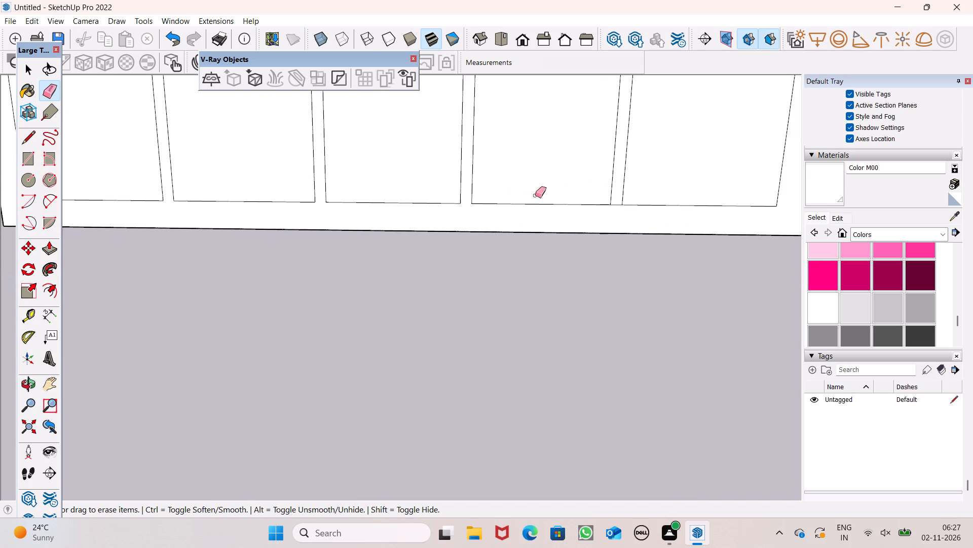
pyautogui.scroll(7, 619, 195)
pyautogui.moveTo(611, 221); pyautogui.dragTo(610, 209)
pyautogui.scroll(-14, 581, 253)
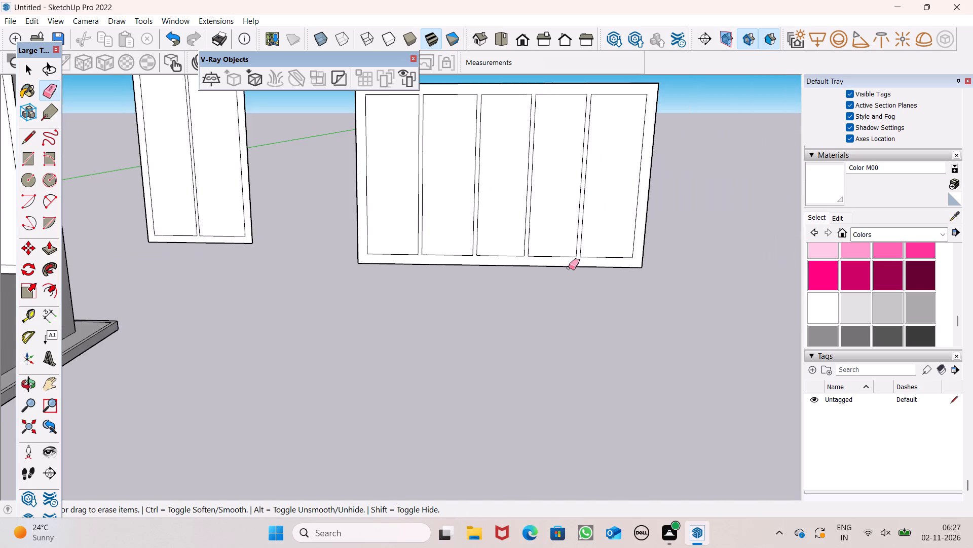
pyautogui.scroll(-5, 573, 244)
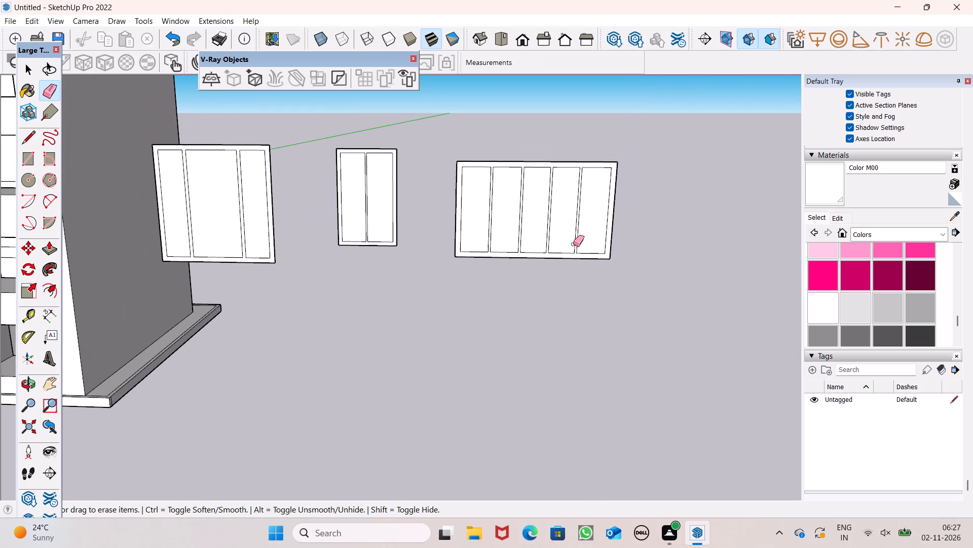
pyautogui.scroll(-2, 573, 244)
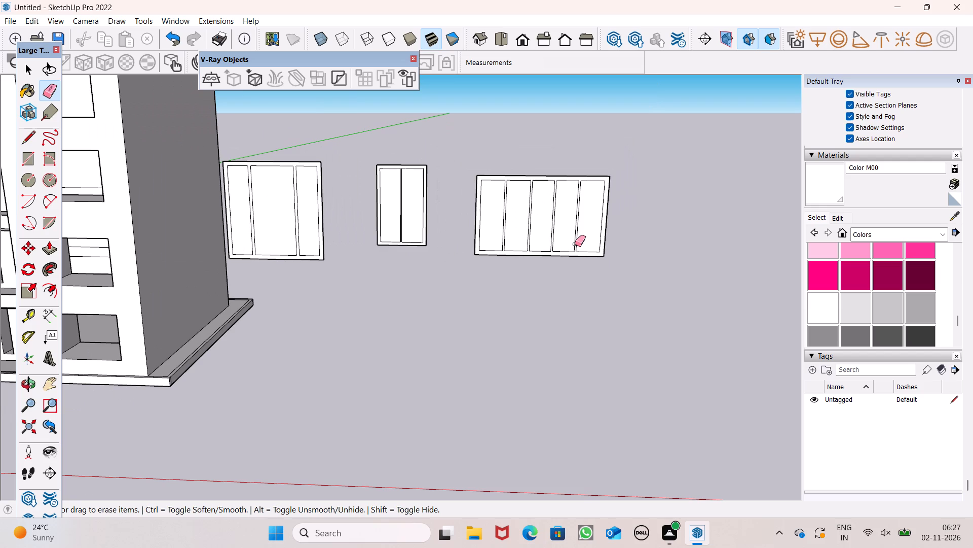
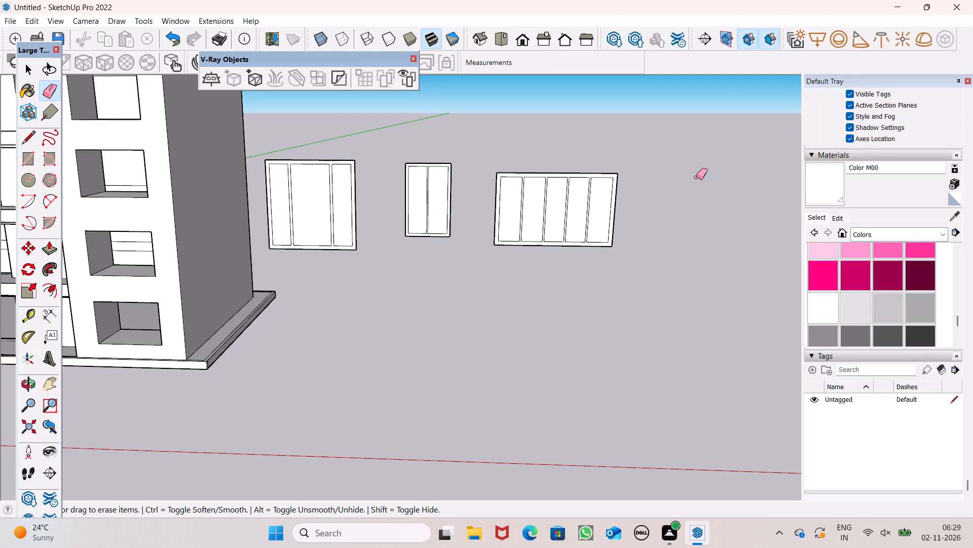
# Paint the front faces of all three window frames and their mullions with the dark gray Color M07.
pyautogui.scroll(-2, 396, 237)
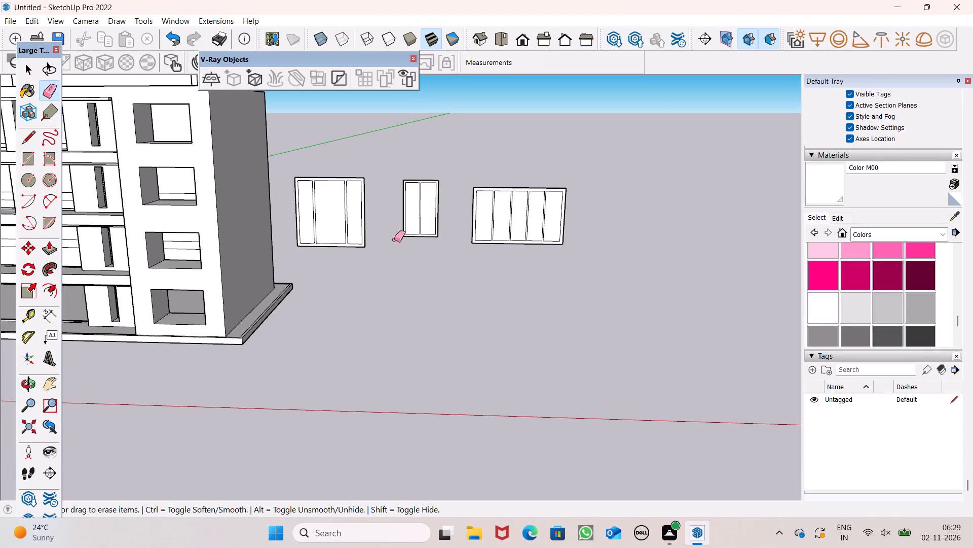
pyautogui.scroll(-2, 481, 167)
pyautogui.scroll(7, 469, 199)
pyautogui.scroll(-2, 468, 187)
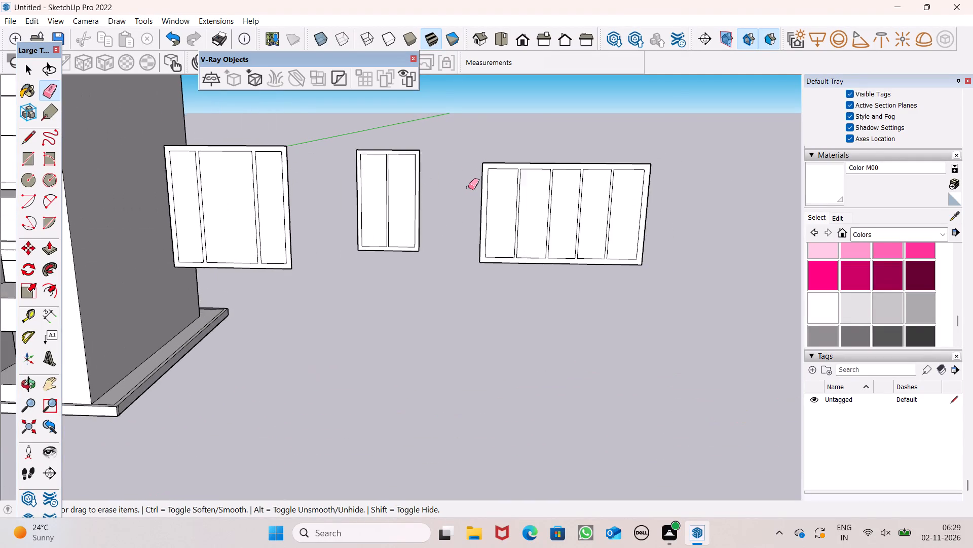
pyautogui.scroll(-4, 468, 187)
pyautogui.moveTo(500, 245); pyautogui.dragTo(498, 259, button='middle')
pyautogui.scroll(1, 498, 259)
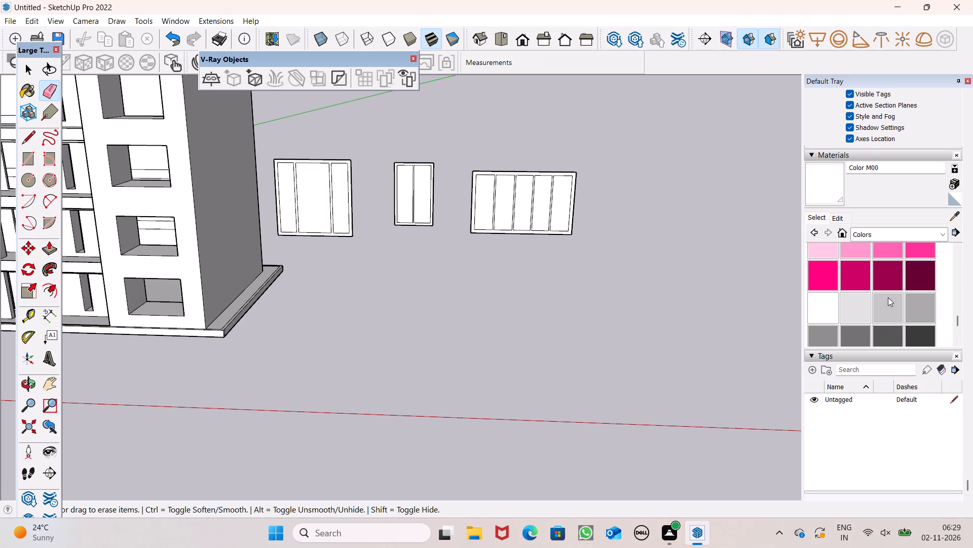
pyautogui.scroll(-1, 888, 297)
pyautogui.click(933, 289)
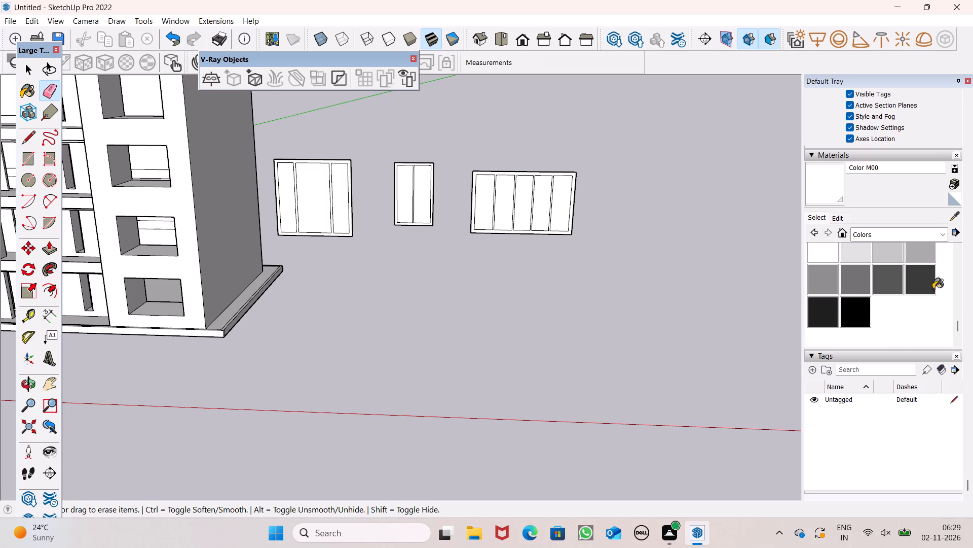
pyautogui.scroll(7, 386, 189)
pyautogui.scroll(6, 435, 155)
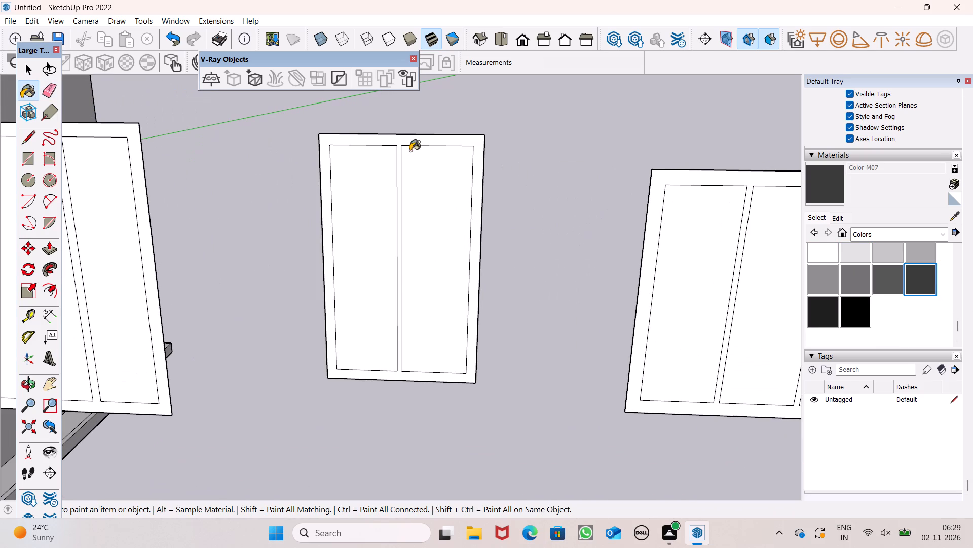
pyautogui.click(392, 143)
pyautogui.click(685, 174)
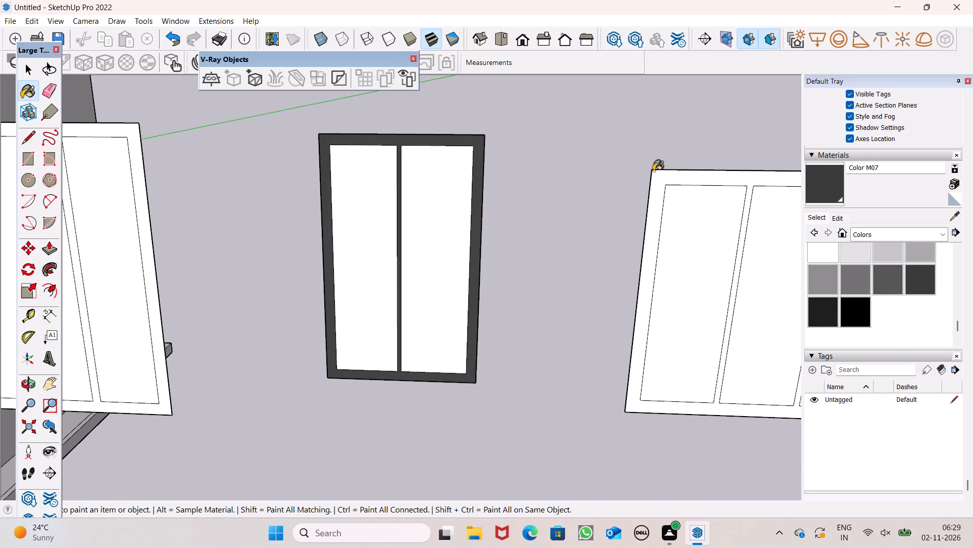
pyautogui.scroll(-7, 650, 170)
pyautogui.scroll(5, 317, 151)
pyautogui.click(328, 150)
# Paint the back face of the two-mullion window frame nearest the building with Color M07.
pyautogui.scroll(-6, 511, 125)
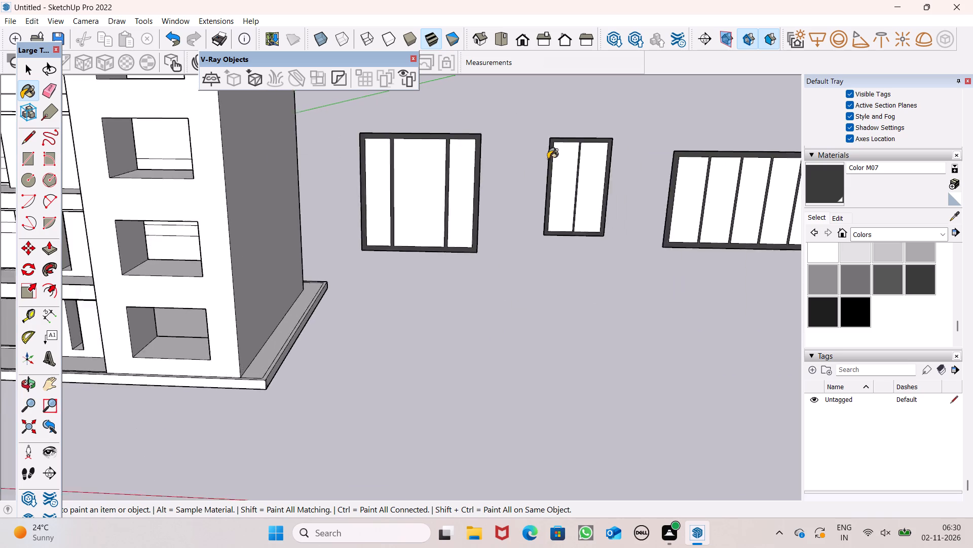
pyautogui.scroll(1, 549, 161)
pyautogui.moveTo(549, 167); pyautogui.dragTo(210, 252, button='middle')
pyautogui.scroll(-4, 506, 241)
pyautogui.moveTo(558, 344); pyautogui.dragTo(217, 334, button='middle')
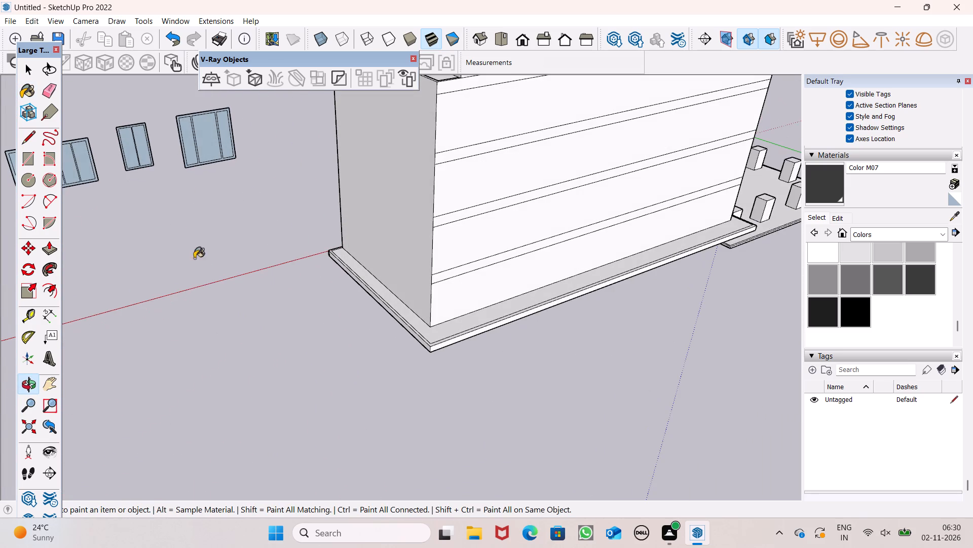
pyautogui.scroll(7, 165, 120)
pyautogui.scroll(9, 205, 112)
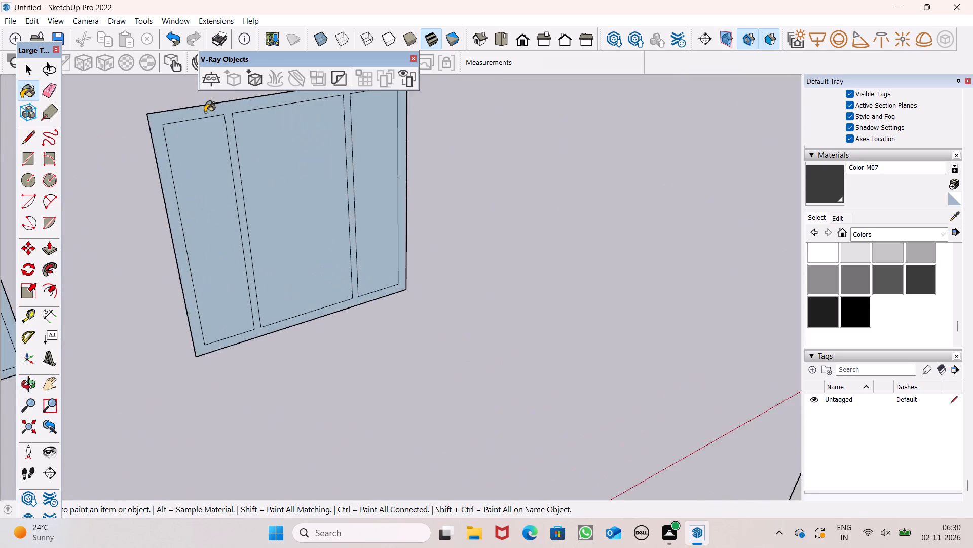
pyautogui.scroll(5, 205, 112)
pyautogui.click(205, 112)
# Paint the back face of the wide four-mullion window frame with Color M07.
pyautogui.scroll(-6, 387, 139)
pyautogui.scroll(-5, 545, 181)
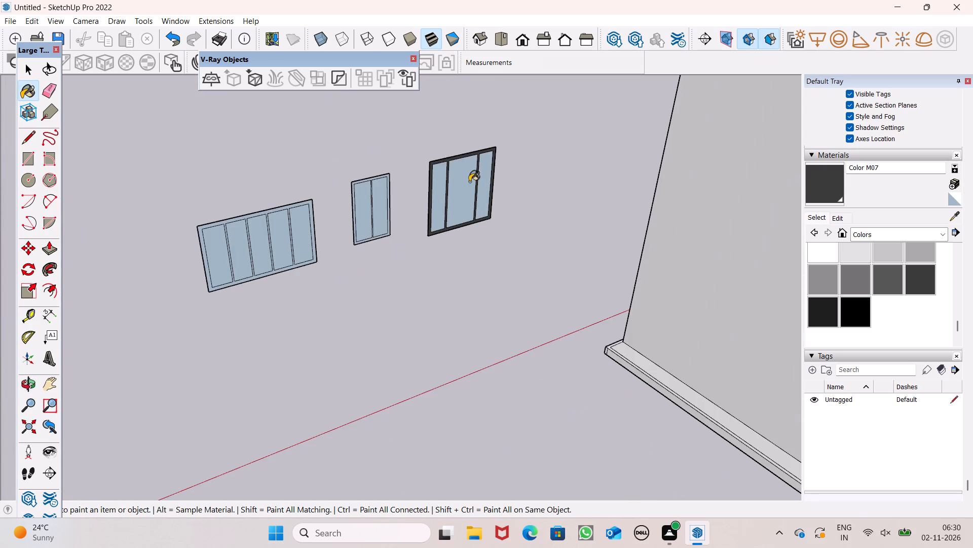
pyautogui.scroll(-5, 562, 160)
pyautogui.scroll(6, 424, 186)
pyautogui.scroll(-4, 477, 187)
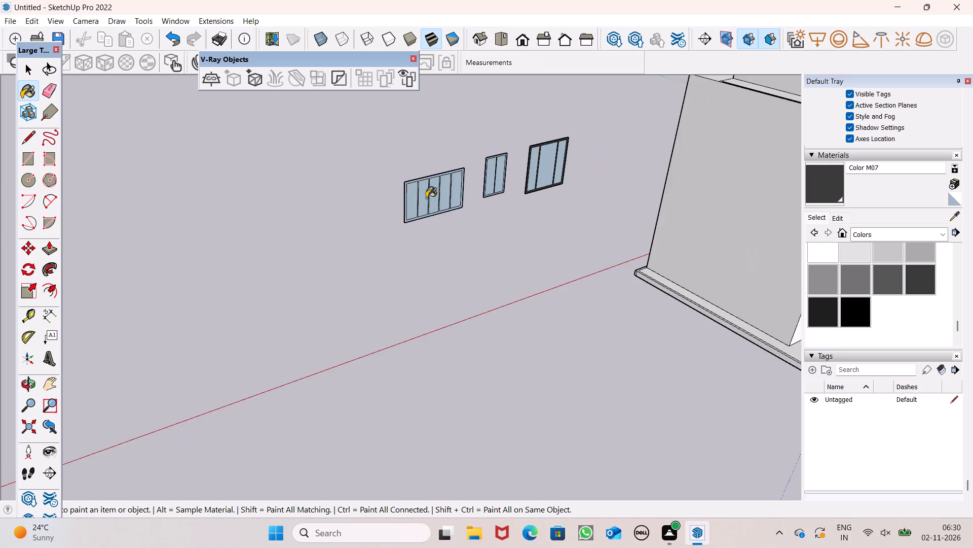
pyautogui.scroll(5, 344, 212)
pyautogui.moveTo(434, 189); pyautogui.dragTo(405, 176, button='middle')
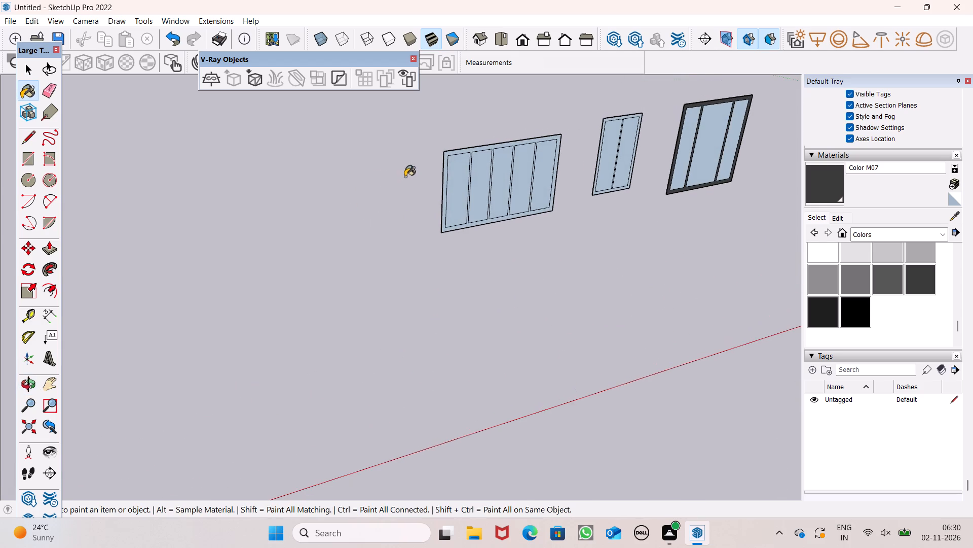
pyautogui.scroll(14, 440, 173)
pyautogui.click(464, 133)
# Paint the back face of the narrow single-mullion window frame with Color M07.
pyautogui.scroll(-7, 363, 128)
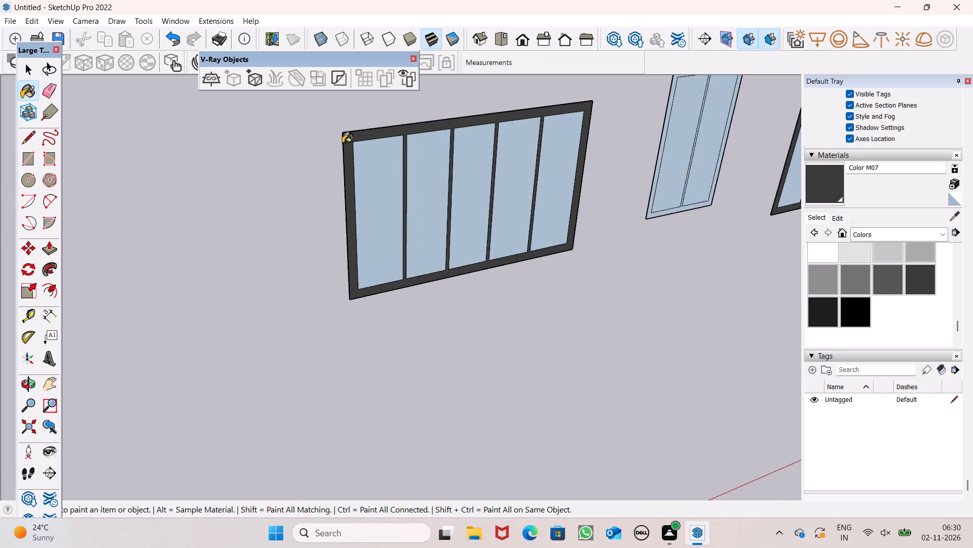
pyautogui.scroll(-5, 318, 154)
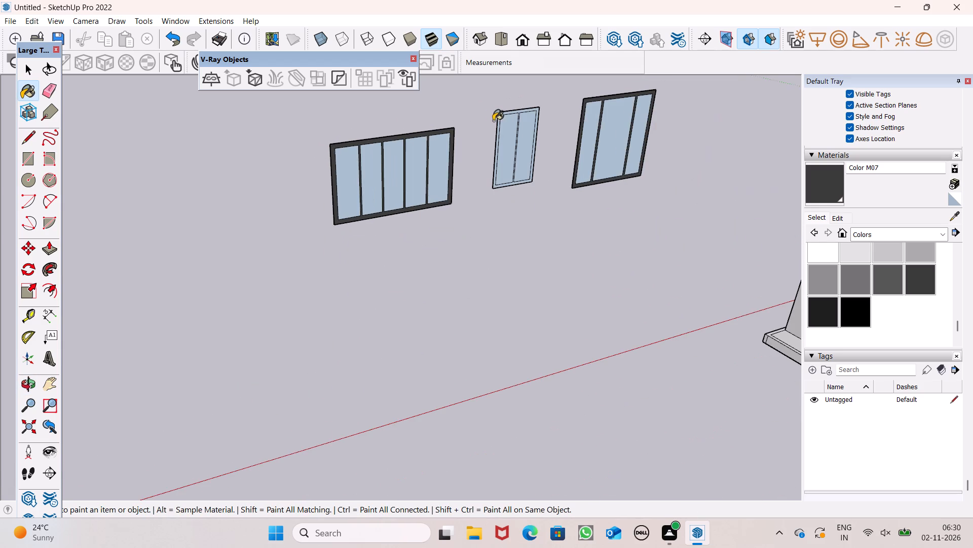
pyautogui.scroll(3, 498, 123)
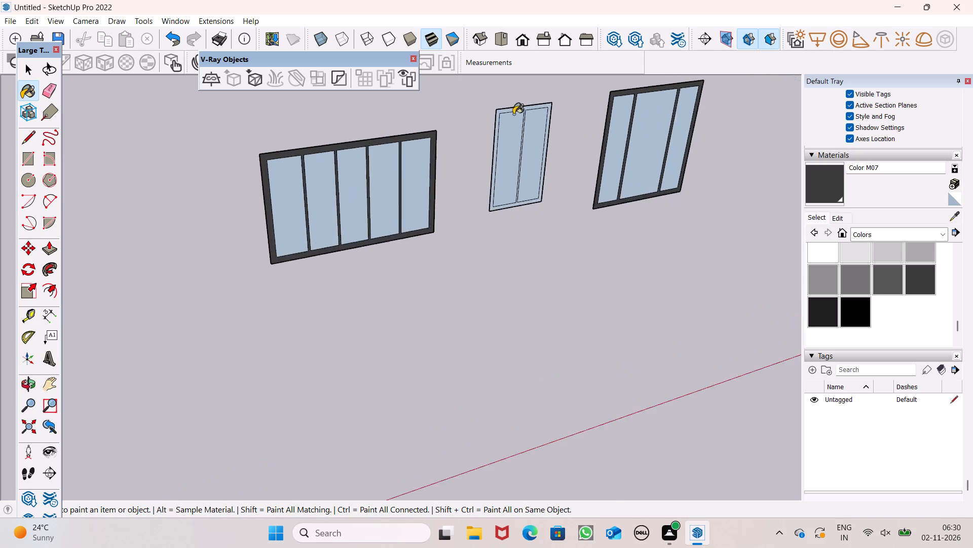
pyautogui.scroll(9, 513, 114)
pyautogui.click(516, 114)
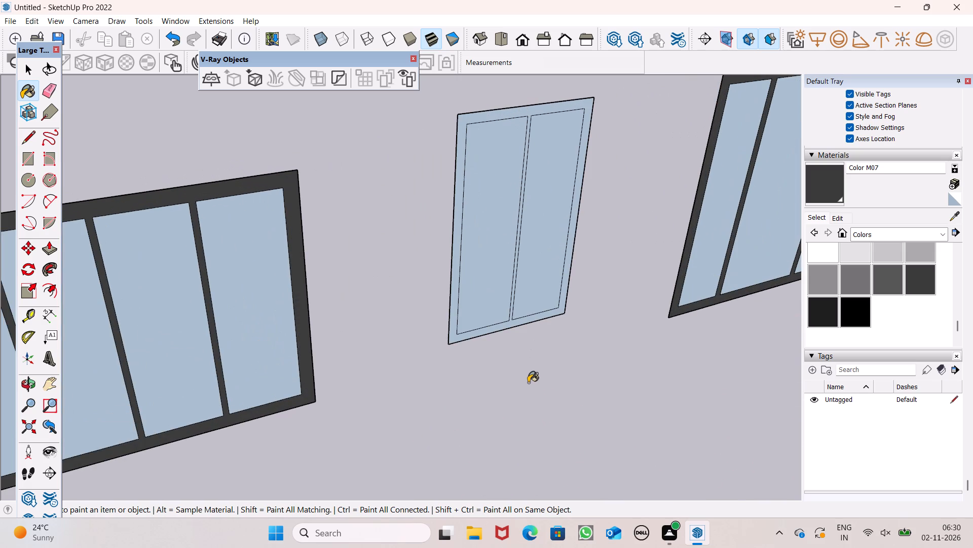
# Apply Translucent Glass Gray from the Glass and Mirrors collection to the front of the three panes in the window nearest the building.
pyautogui.scroll(-4, 514, 274)
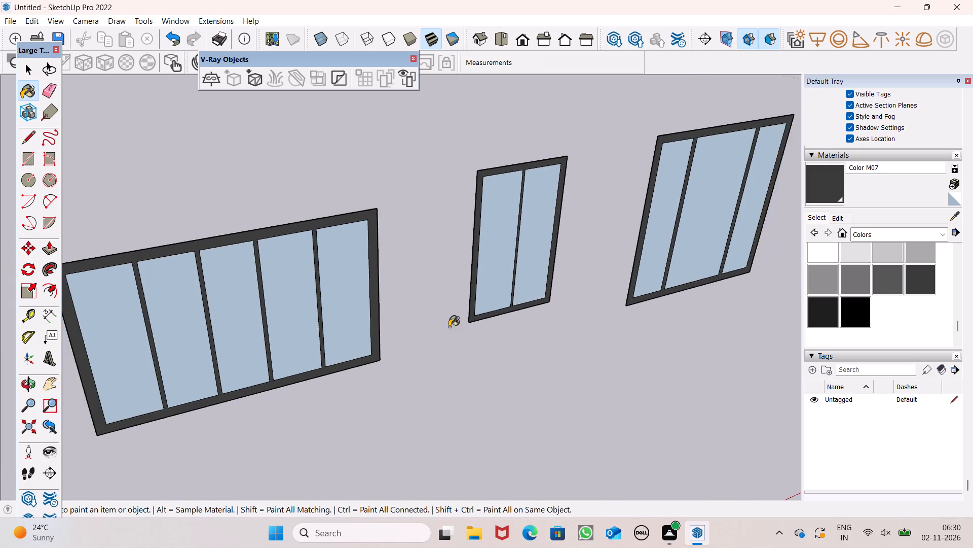
pyautogui.moveTo(449, 333); pyautogui.dragTo(801, 312, button='middle')
pyautogui.scroll(1, 800, 316)
pyautogui.scroll(-4, 234, 328)
pyautogui.moveTo(391, 375); pyautogui.dragTo(435, 376, button='middle')
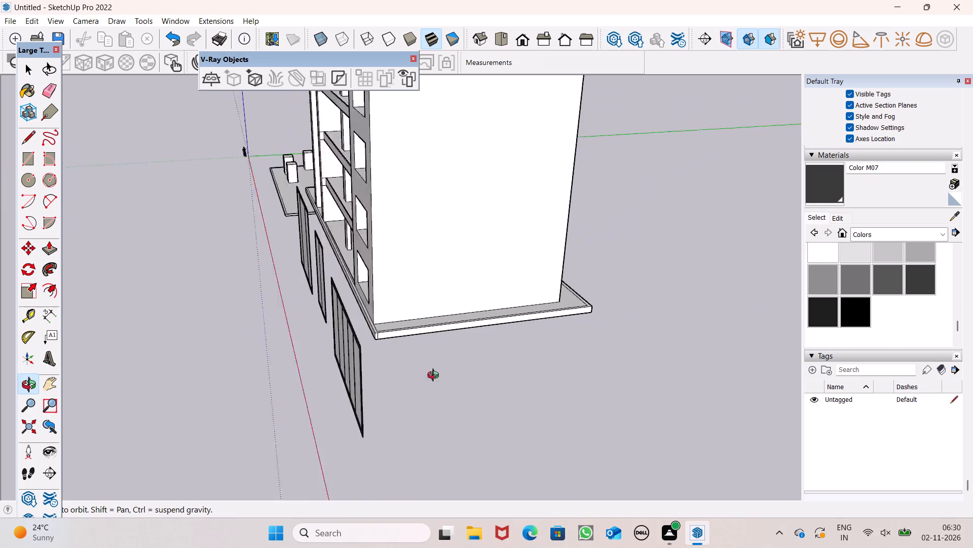
pyautogui.moveTo(435, 376); pyautogui.dragTo(649, 298, button='middle')
pyautogui.scroll(-2, 465, 316)
pyautogui.moveTo(325, 372); pyautogui.dragTo(433, 422, button='middle')
pyautogui.press('space')
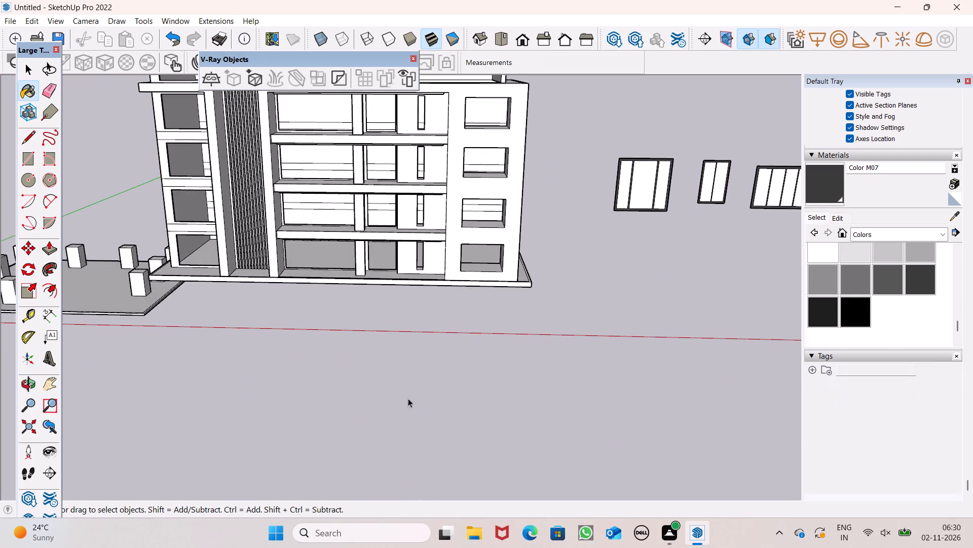
pyautogui.scroll(-4, 377, 416)
pyautogui.moveTo(408, 459); pyautogui.dragTo(469, 489, button='middle')
pyautogui.scroll(-2, 347, 459)
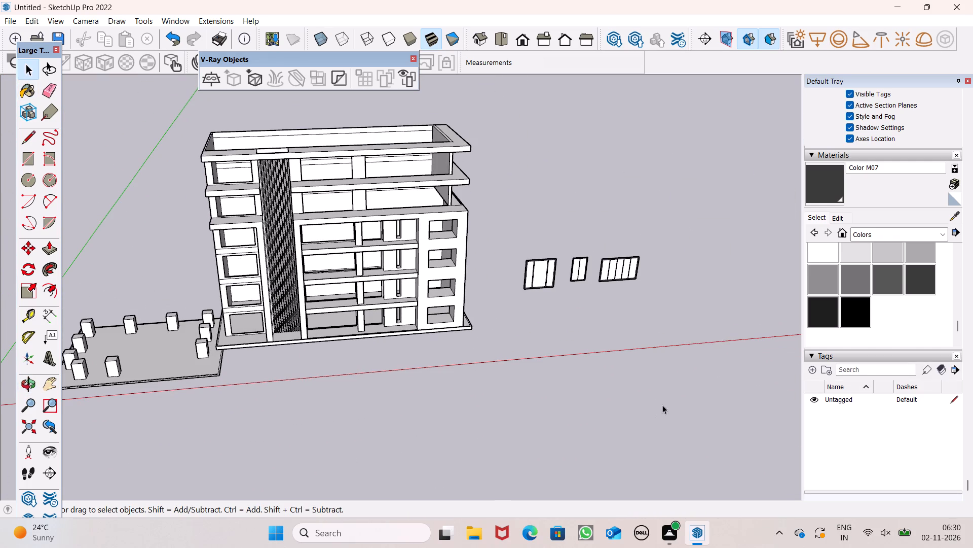
pyautogui.moveTo(712, 329); pyautogui.dragTo(639, 323, button='middle')
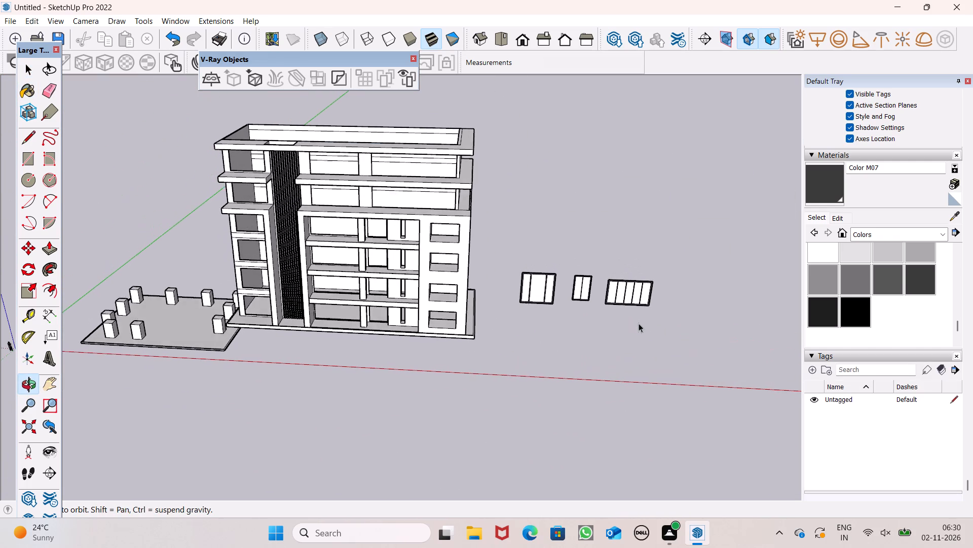
pyautogui.moveTo(639, 323); pyautogui.dragTo(639, 324, button='middle')
pyautogui.moveTo(556, 268); pyautogui.dragTo(559, 252, button='middle')
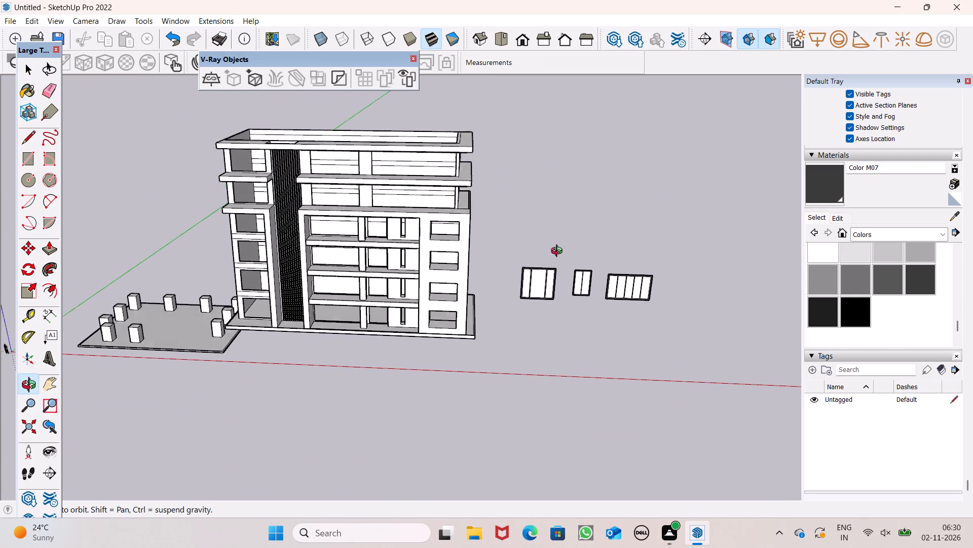
pyautogui.moveTo(559, 252); pyautogui.dragTo(559, 250, button='middle')
pyautogui.scroll(2, 587, 282)
pyautogui.click(881, 235)
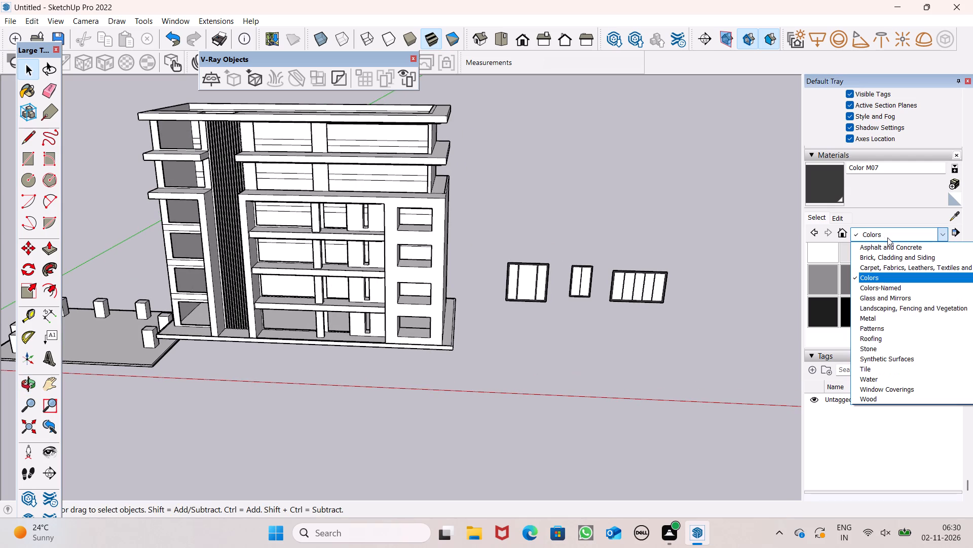
pyautogui.click(902, 300)
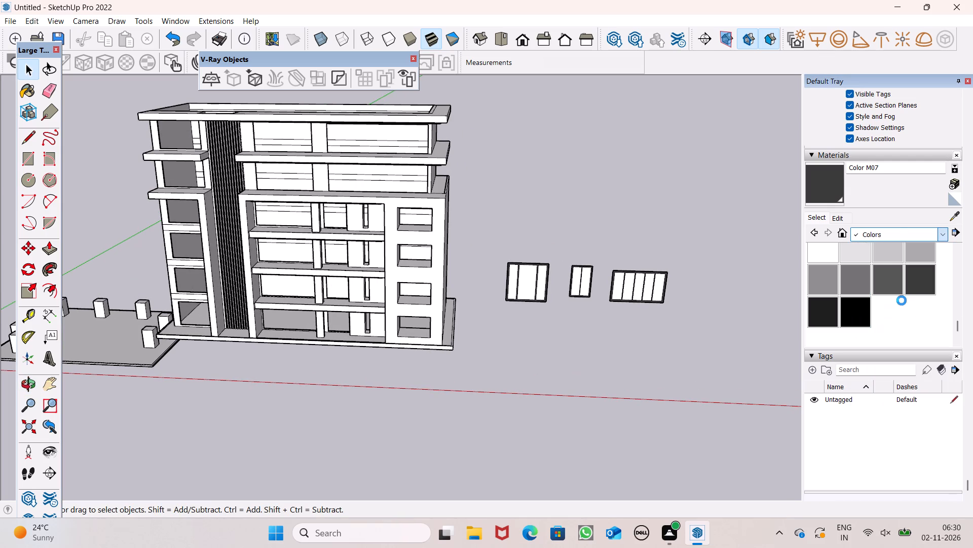
pyautogui.click(916, 297)
pyautogui.scroll(7, 535, 275)
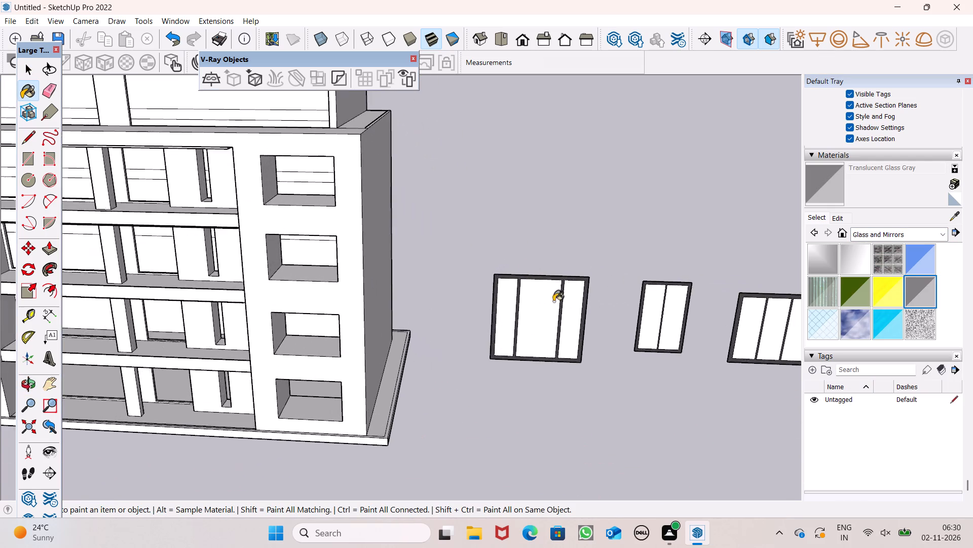
pyautogui.scroll(5, 567, 314)
pyautogui.click(513, 316)
pyautogui.click(466, 319)
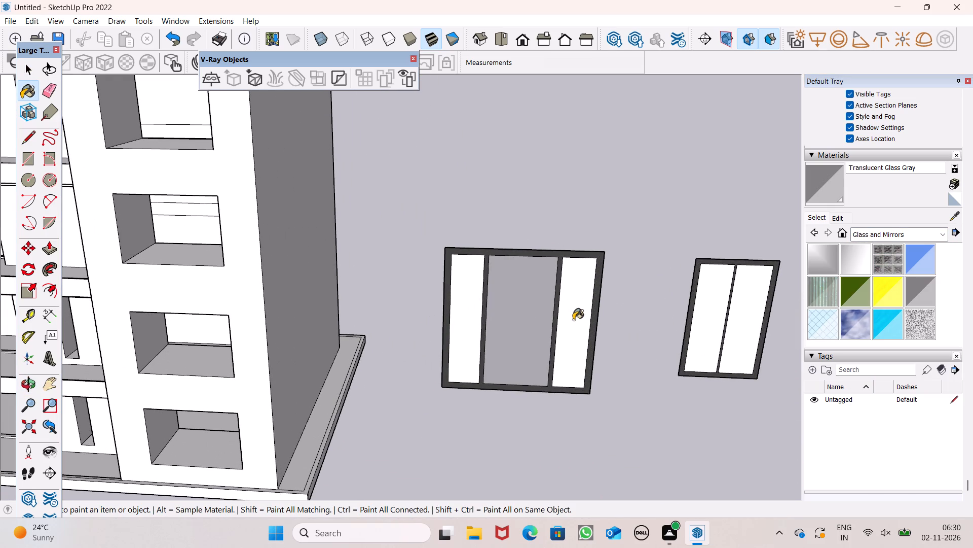
pyautogui.click(574, 320)
# Apply Translucent Glass Gray to both panes of the narrow single-mullion window.
pyautogui.scroll(-4, 467, 277)
pyautogui.scroll(5, 578, 296)
pyautogui.scroll(-4, 619, 300)
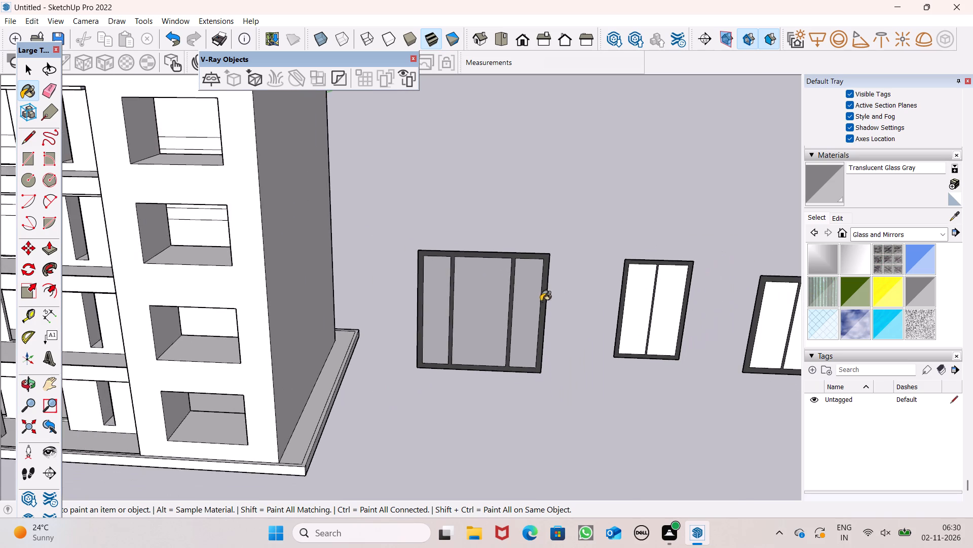
pyautogui.scroll(6, 666, 308)
pyautogui.click(667, 306)
pyautogui.click(609, 304)
# Apply Translucent Glass Gray to the five panes of the wide window and leave the Paint Bucket tool.
pyautogui.scroll(-7, 507, 288)
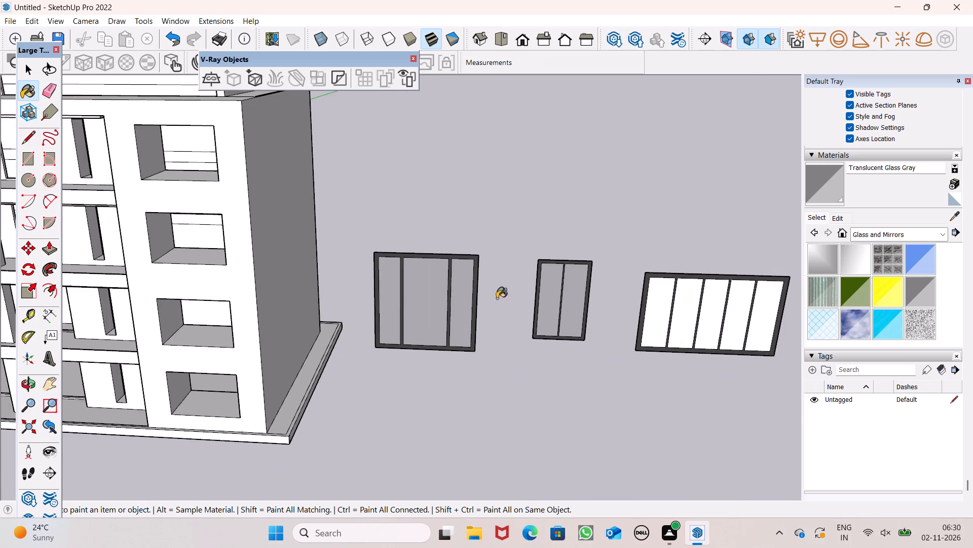
pyautogui.scroll(5, 670, 311)
pyautogui.click(649, 310)
pyautogui.click(623, 310)
pyautogui.click(684, 331)
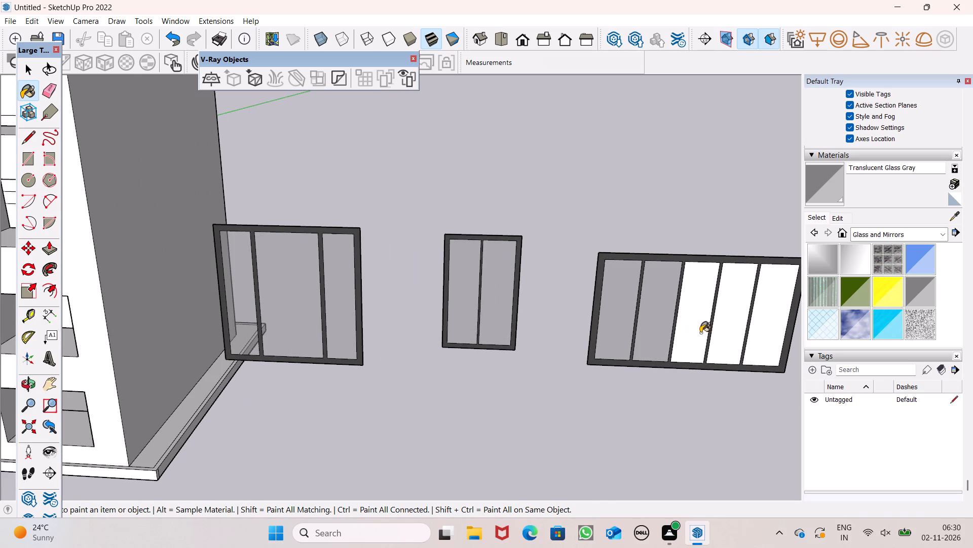
pyautogui.click(725, 334)
pyautogui.click(758, 332)
pyautogui.scroll(-7, 606, 282)
pyautogui.click(599, 273)
pyautogui.press('space')
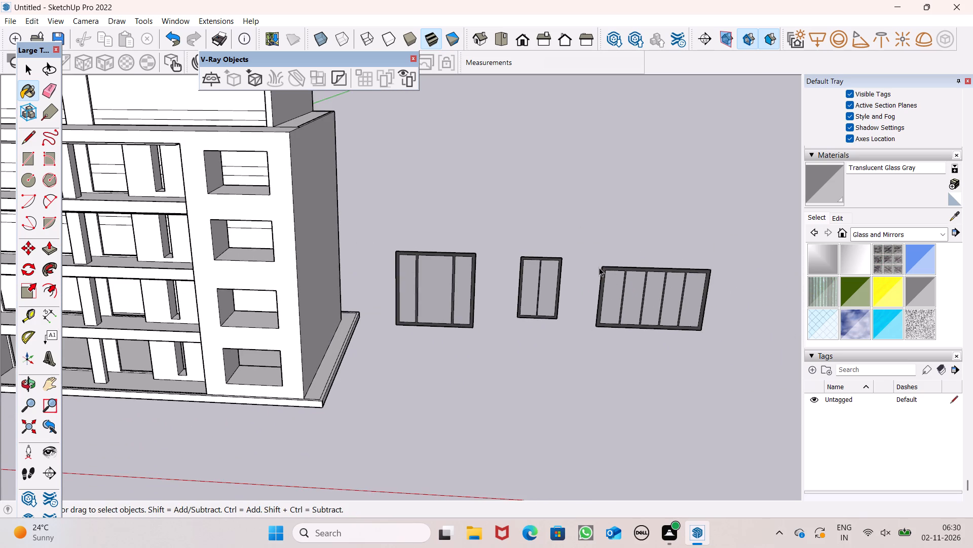
# Examine the three painted windows from the back, beside the building.
pyautogui.scroll(-5, 628, 242)
pyautogui.moveTo(703, 297); pyautogui.dragTo(356, 406, button='middle')
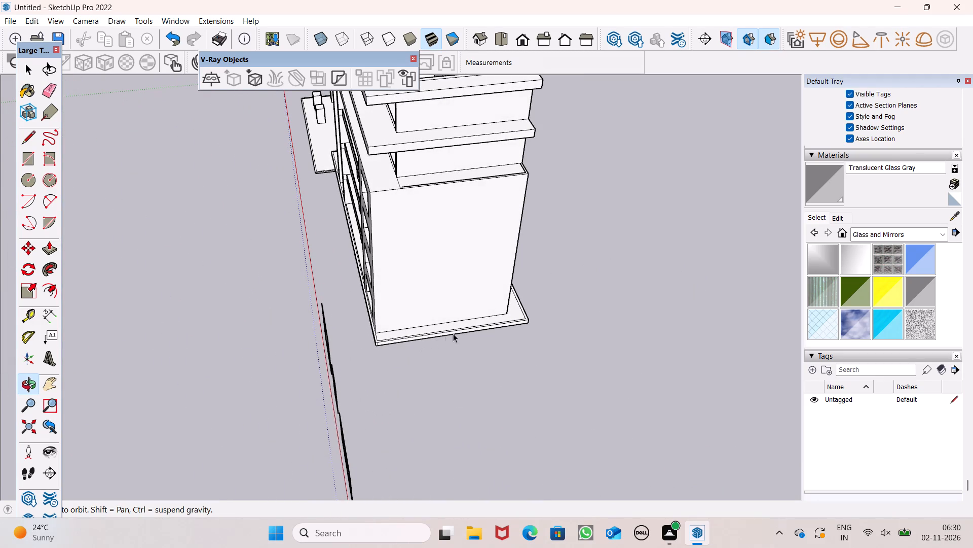
pyautogui.scroll(-5, 505, 325)
pyautogui.moveTo(677, 341); pyautogui.dragTo(422, 328, button='middle')
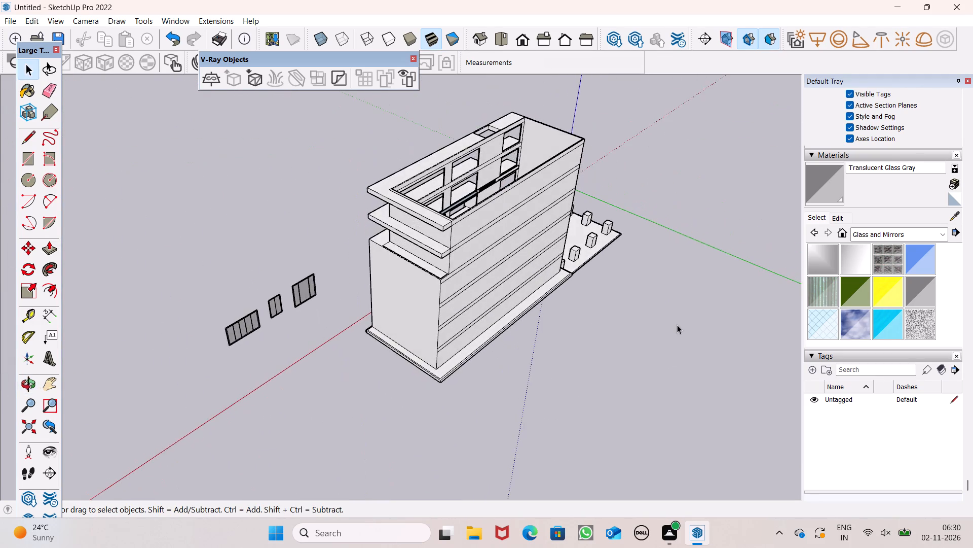
pyautogui.scroll(-9, 677, 325)
pyautogui.moveTo(619, 346); pyautogui.dragTo(483, 304, button='middle')
pyautogui.scroll(-4, 552, 324)
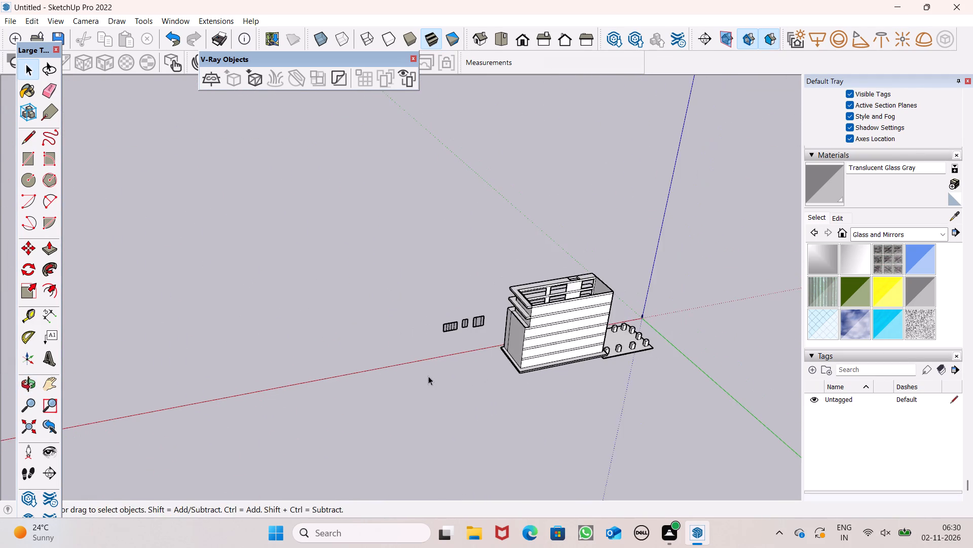
pyautogui.moveTo(428, 376); pyautogui.dragTo(545, 353, button='middle')
pyautogui.scroll(8, 421, 345)
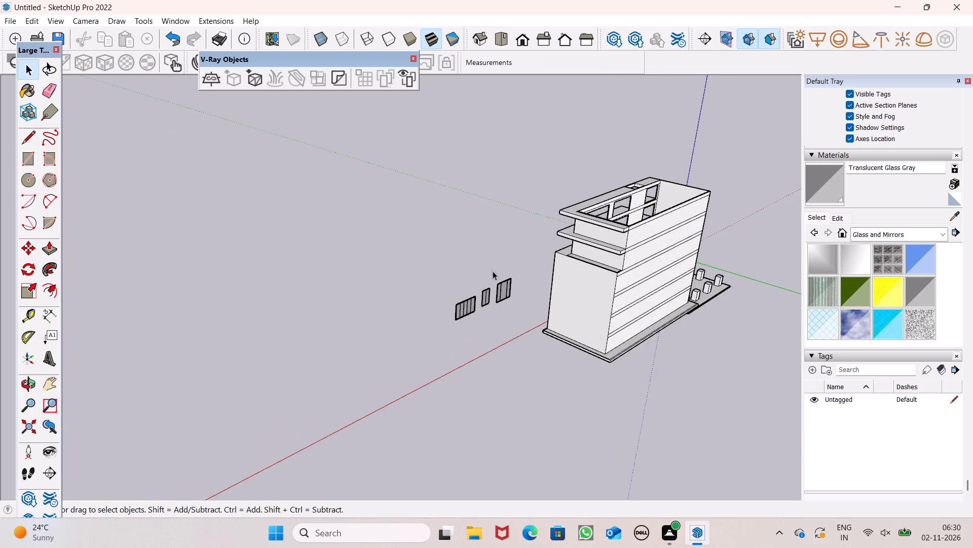
pyautogui.scroll(18, 499, 285)
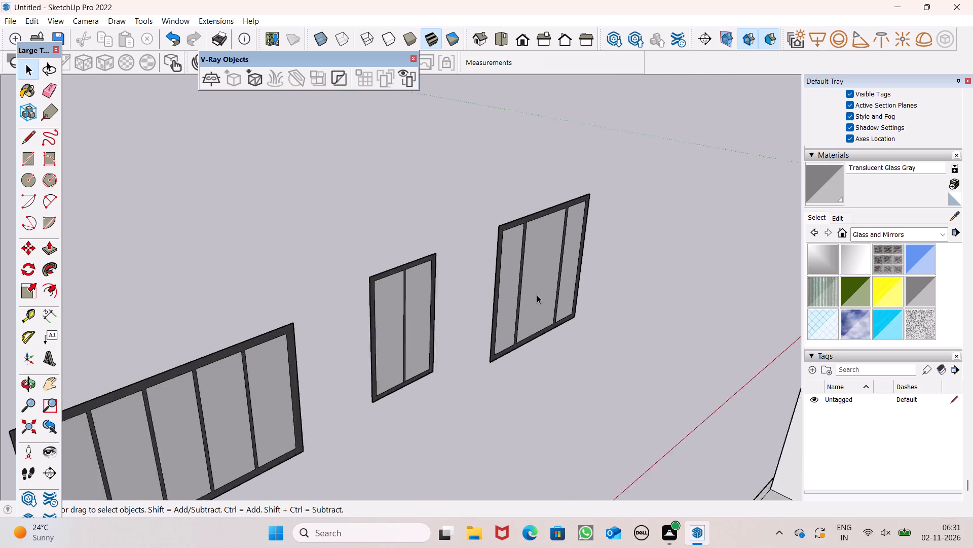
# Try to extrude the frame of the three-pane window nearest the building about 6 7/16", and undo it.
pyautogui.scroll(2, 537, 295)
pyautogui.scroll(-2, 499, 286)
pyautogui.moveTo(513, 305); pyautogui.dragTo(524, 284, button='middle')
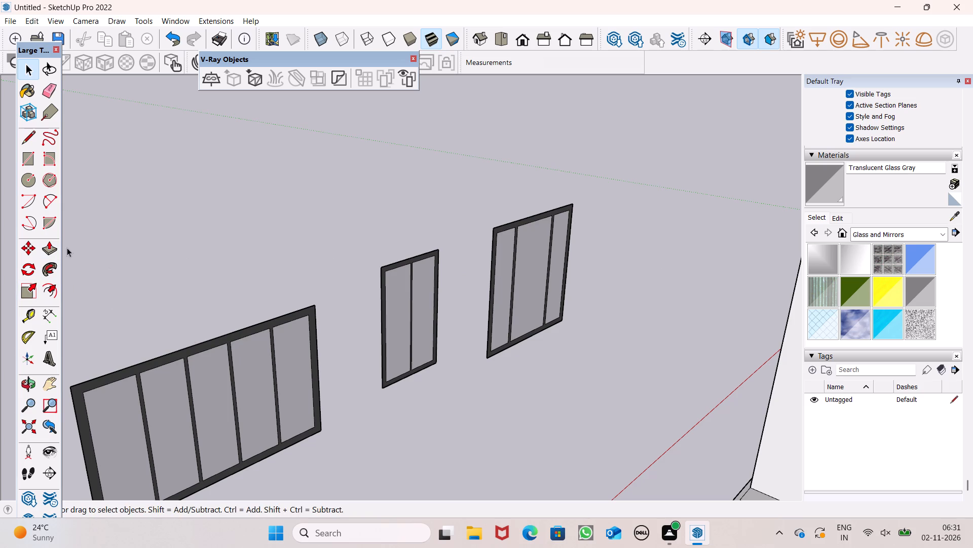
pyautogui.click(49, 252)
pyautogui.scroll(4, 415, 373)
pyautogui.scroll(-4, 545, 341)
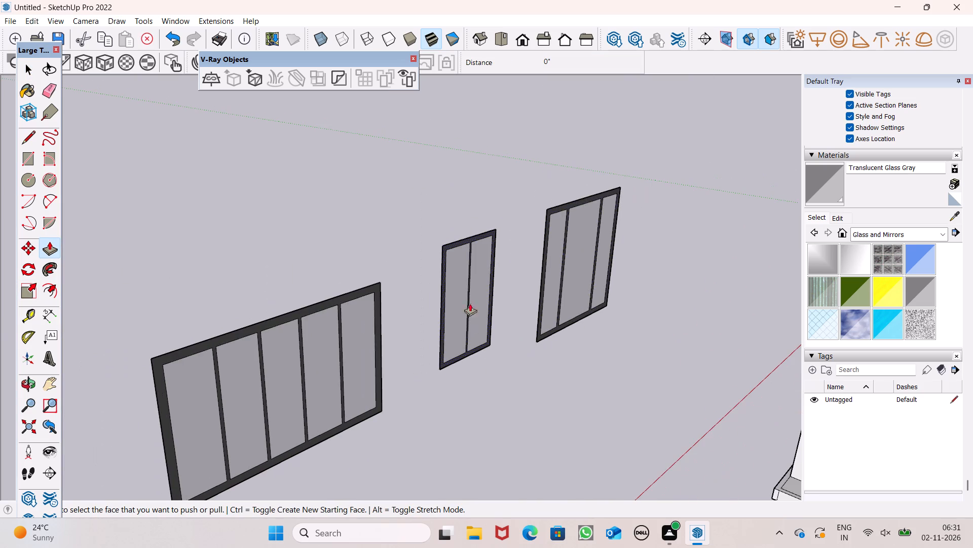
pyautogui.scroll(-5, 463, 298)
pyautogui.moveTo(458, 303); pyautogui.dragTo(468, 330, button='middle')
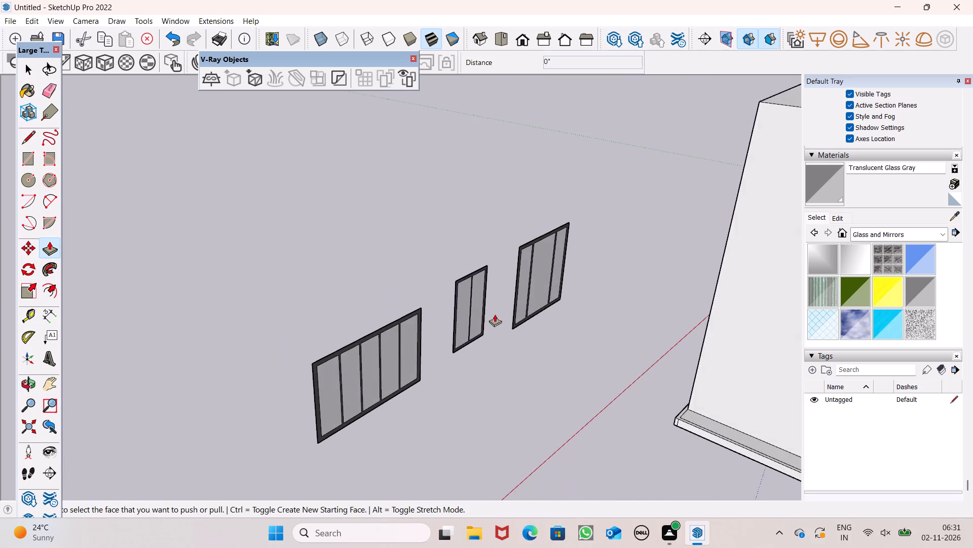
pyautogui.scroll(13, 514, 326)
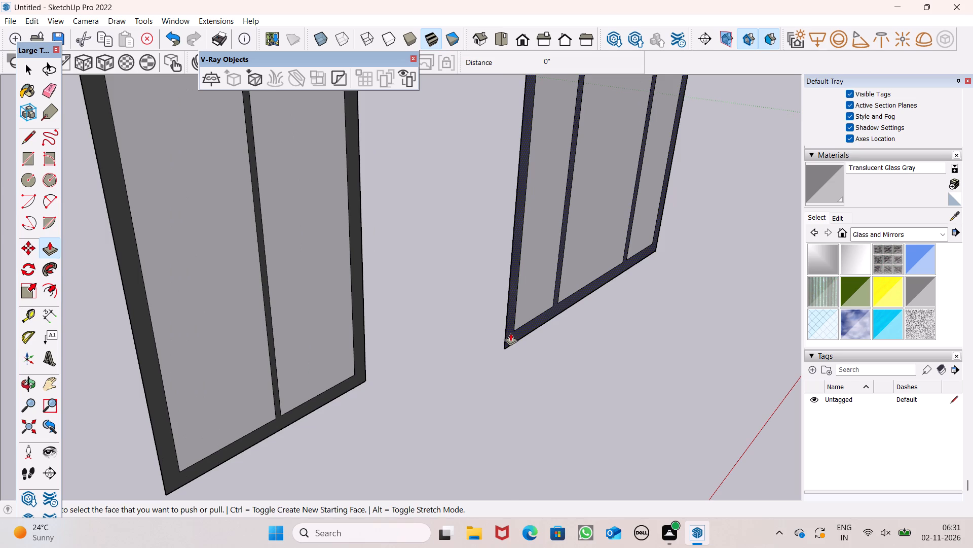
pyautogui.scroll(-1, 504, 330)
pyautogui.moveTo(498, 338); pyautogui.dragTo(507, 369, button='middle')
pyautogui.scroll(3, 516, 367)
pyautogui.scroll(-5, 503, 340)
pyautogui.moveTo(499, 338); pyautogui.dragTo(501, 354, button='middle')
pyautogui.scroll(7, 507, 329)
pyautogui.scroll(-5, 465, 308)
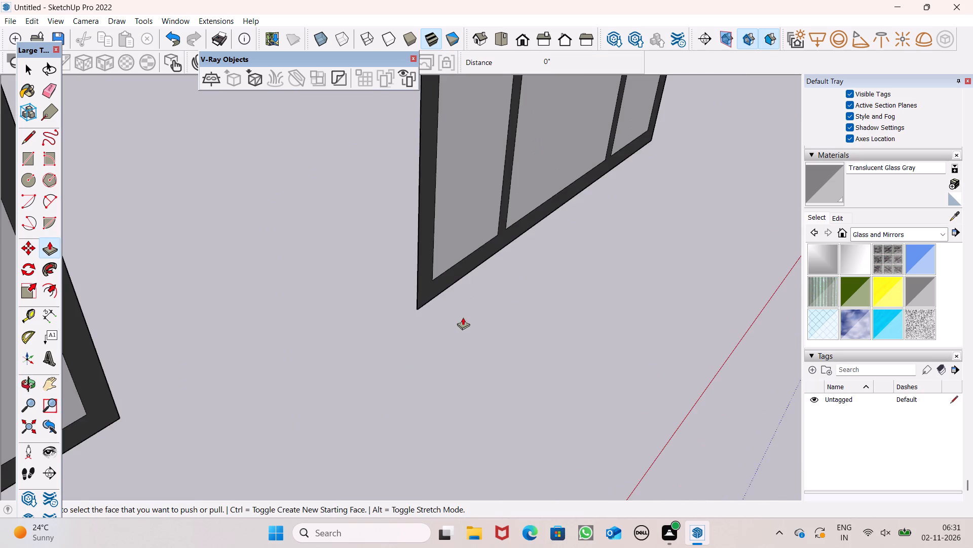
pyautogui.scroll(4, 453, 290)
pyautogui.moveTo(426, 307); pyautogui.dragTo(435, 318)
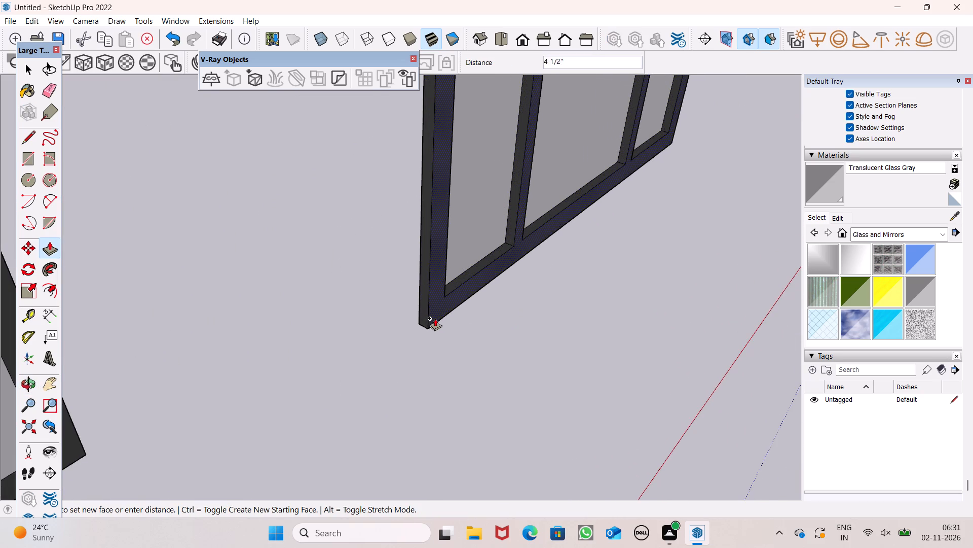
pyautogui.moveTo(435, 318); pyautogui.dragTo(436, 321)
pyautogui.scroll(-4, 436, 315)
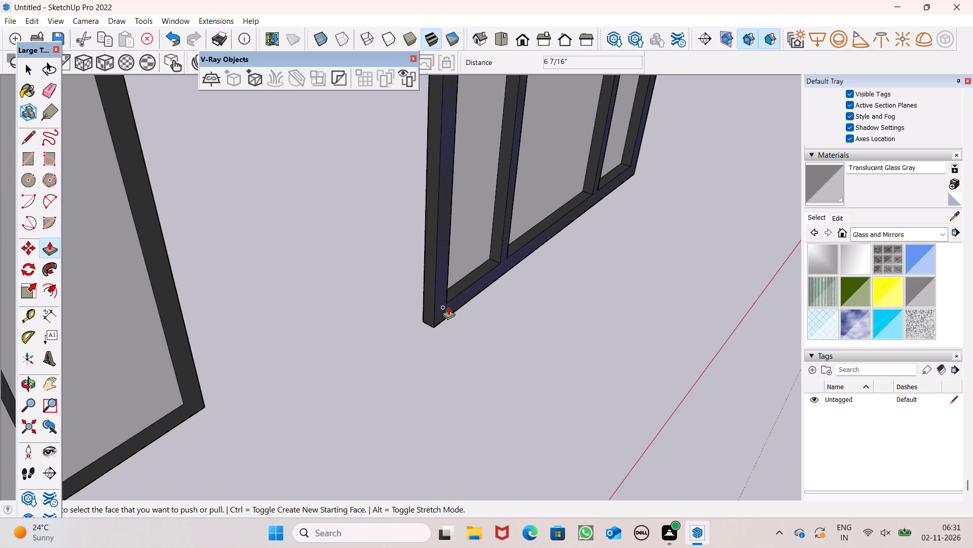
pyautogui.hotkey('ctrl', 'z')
# Extrude the frame and mullions of the three-pane window nearest the building by 6".
pyautogui.moveTo(493, 304); pyautogui.dragTo(458, 322, button='middle')
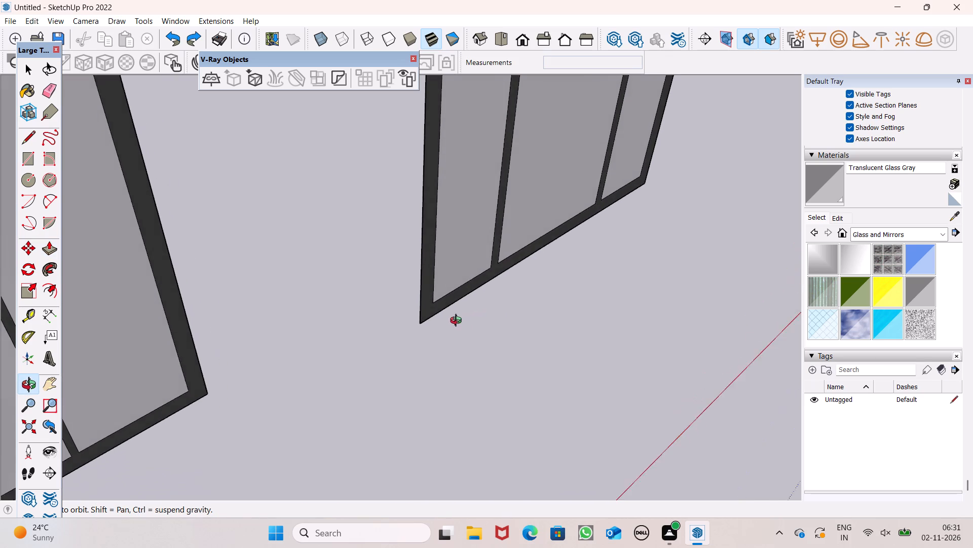
pyautogui.moveTo(458, 322); pyautogui.dragTo(427, 325, button='middle')
pyautogui.scroll(5, 424, 325)
pyautogui.moveTo(430, 309); pyautogui.dragTo(438, 332)
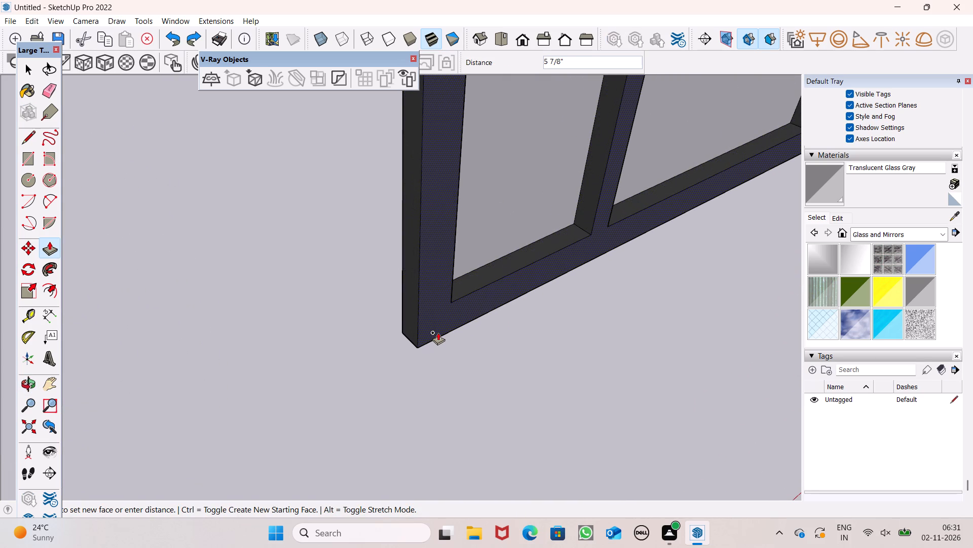
pyautogui.moveTo(438, 332); pyautogui.dragTo(439, 332)
pyautogui.press('6')
pyautogui.hotkey('shift', '"')
pyautogui.press('Return')
pyautogui.scroll(-5, 463, 340)
pyautogui.scroll(-5, 572, 329)
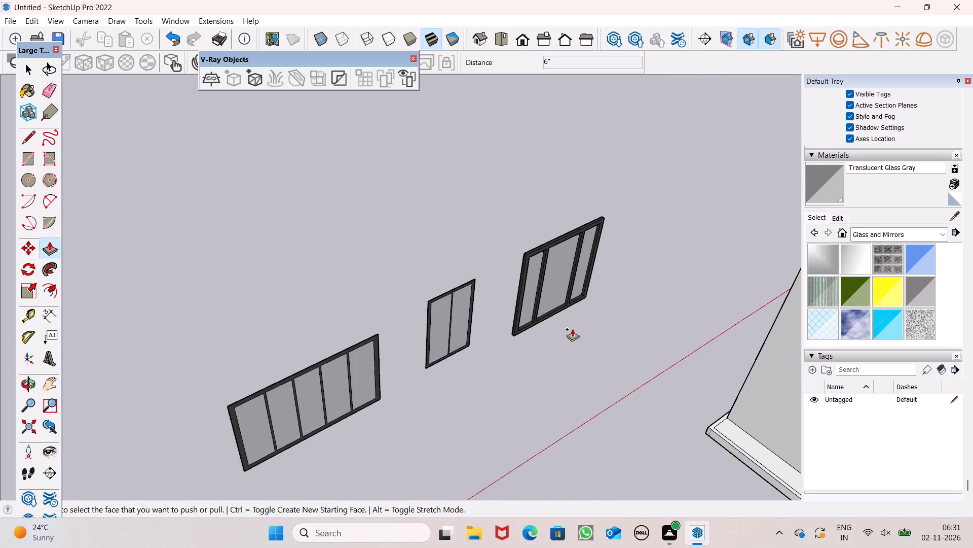
# Extrude the narrow two-pane window's frame 6", matching the front of the three-pane window's frame.
pyautogui.moveTo(562, 332); pyautogui.dragTo(526, 357, button='middle')
pyautogui.scroll(2, 452, 358)
pyautogui.scroll(-3, 509, 344)
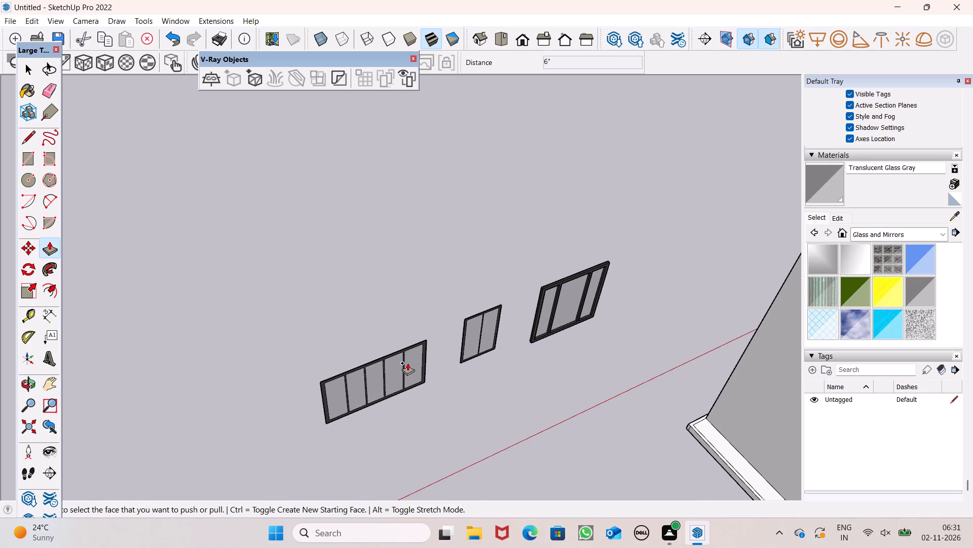
pyautogui.moveTo(406, 363); pyautogui.dragTo(418, 360, button='middle')
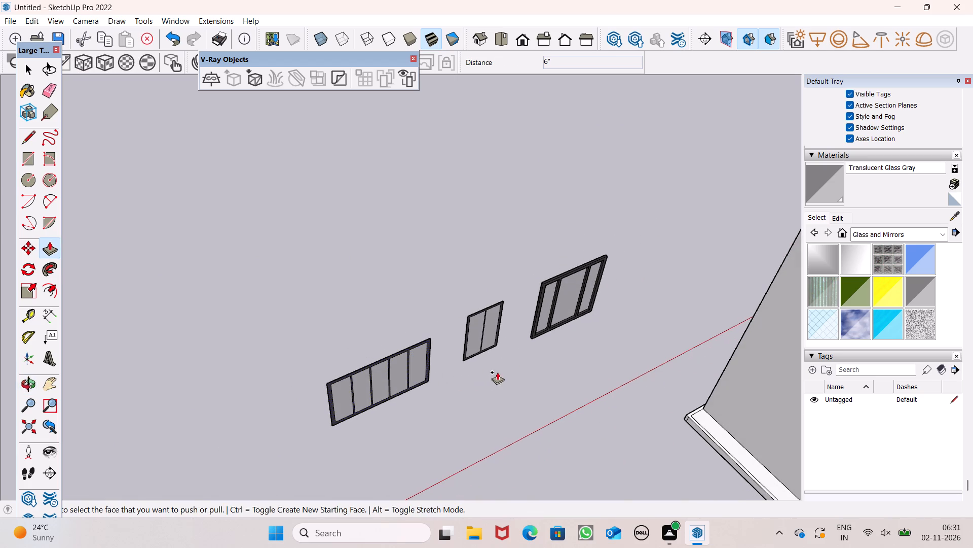
pyautogui.scroll(6, 562, 367)
pyautogui.scroll(-4, 559, 318)
pyautogui.moveTo(494, 330); pyautogui.dragTo(472, 361, button='middle')
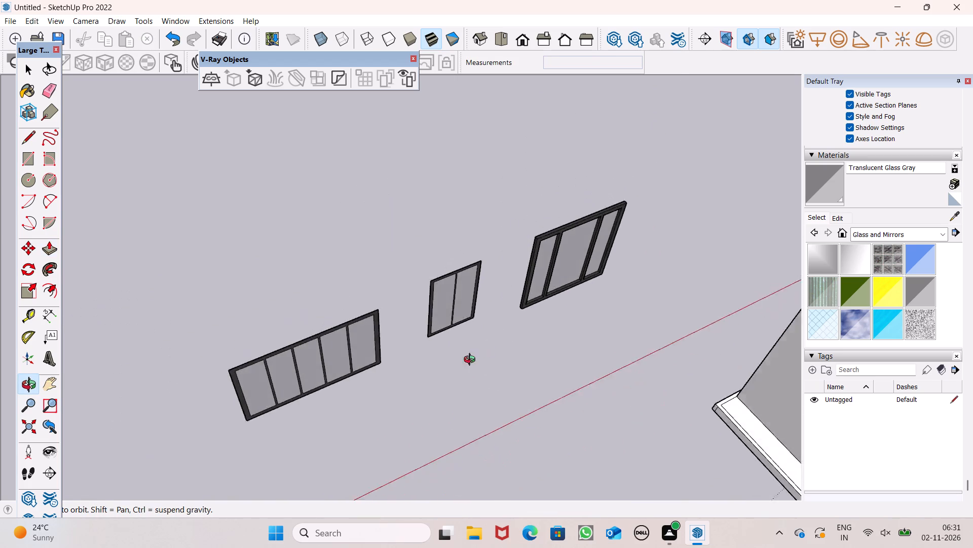
pyautogui.moveTo(472, 361); pyautogui.dragTo(389, 381, button='middle')
pyautogui.scroll(6, 496, 365)
pyautogui.scroll(4, 440, 319)
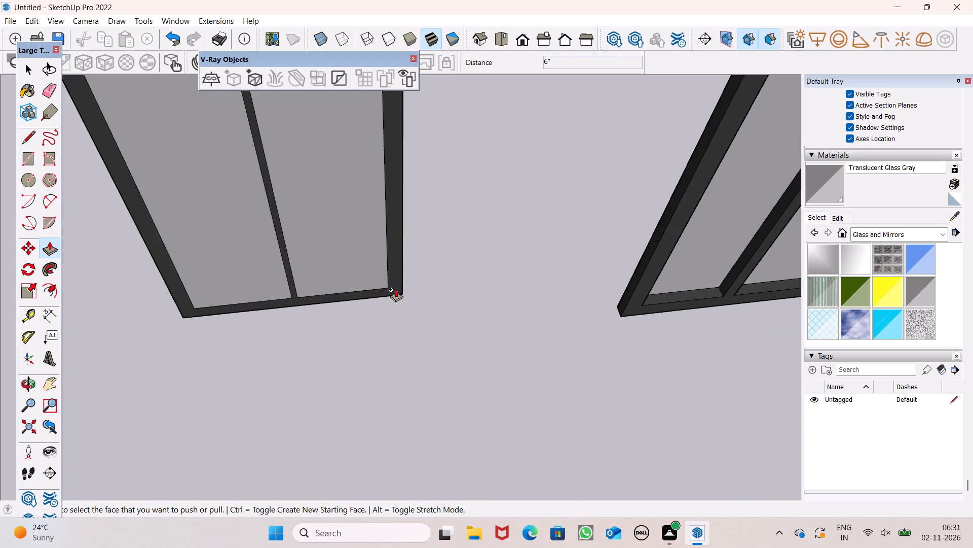
pyautogui.moveTo(385, 286); pyautogui.dragTo(663, 317)
# Extrude the wide five-pane window's frame to match the neighbouring window frames and leave the Push/Pull tool.
pyautogui.scroll(-12, 676, 270)
pyautogui.scroll(7, 458, 295)
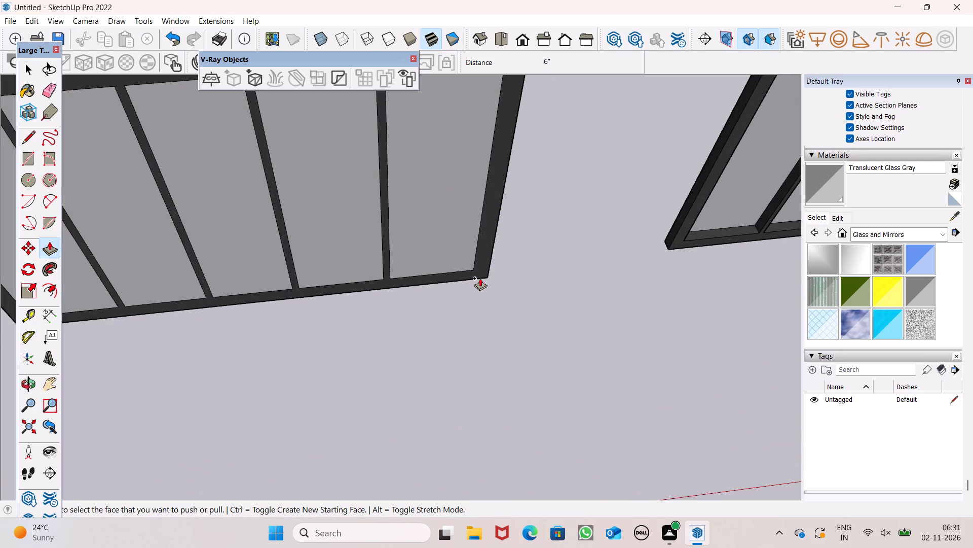
pyautogui.moveTo(480, 273); pyautogui.dragTo(733, 224)
pyautogui.press('space')
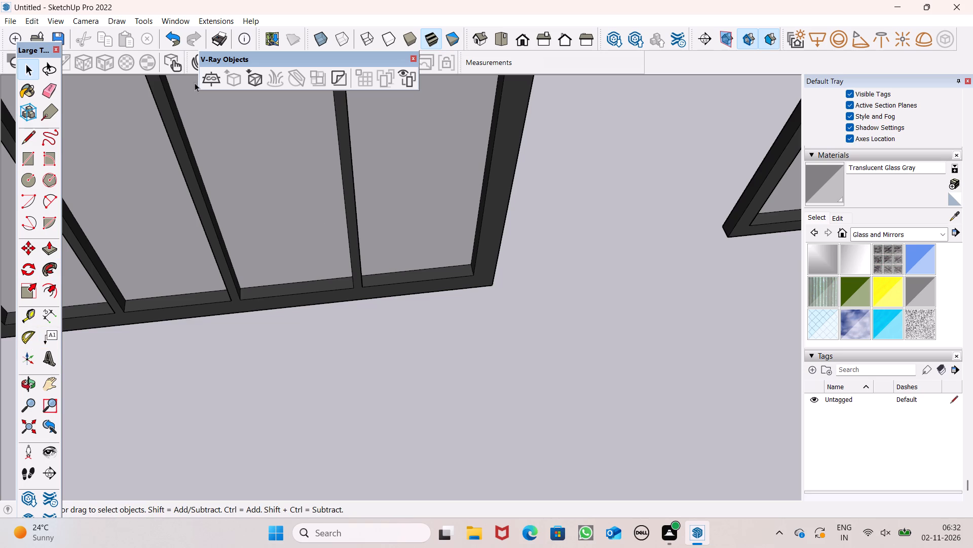
# Examine the three windows and the building from behind, from the front and from above.
pyautogui.scroll(-8, 661, 200)
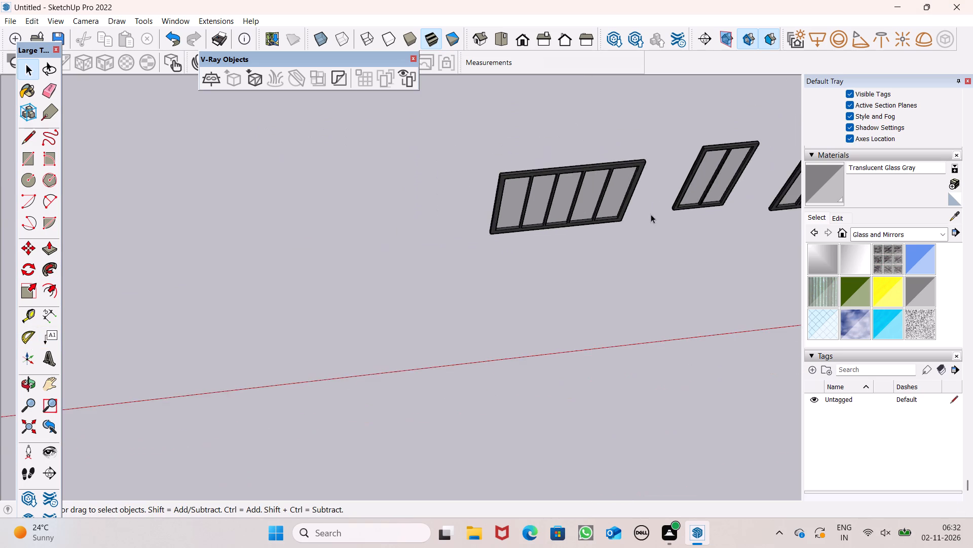
pyautogui.moveTo(661, 242); pyautogui.dragTo(695, 54, button='middle')
pyautogui.scroll(1, 695, 54)
pyautogui.moveTo(448, 291); pyautogui.dragTo(891, 266, button='middle')
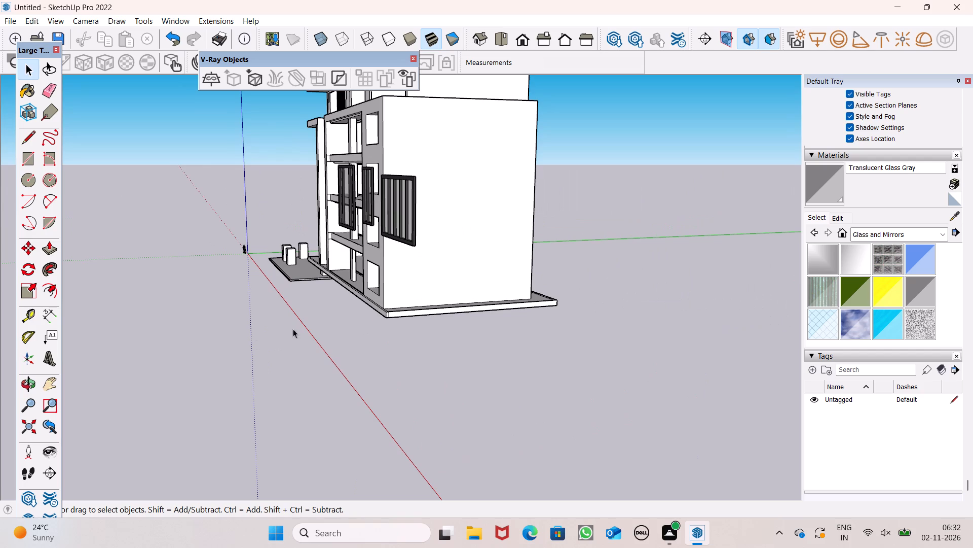
pyautogui.scroll(-3, 497, 212)
pyautogui.moveTo(465, 364); pyautogui.dragTo(717, 416, button='middle')
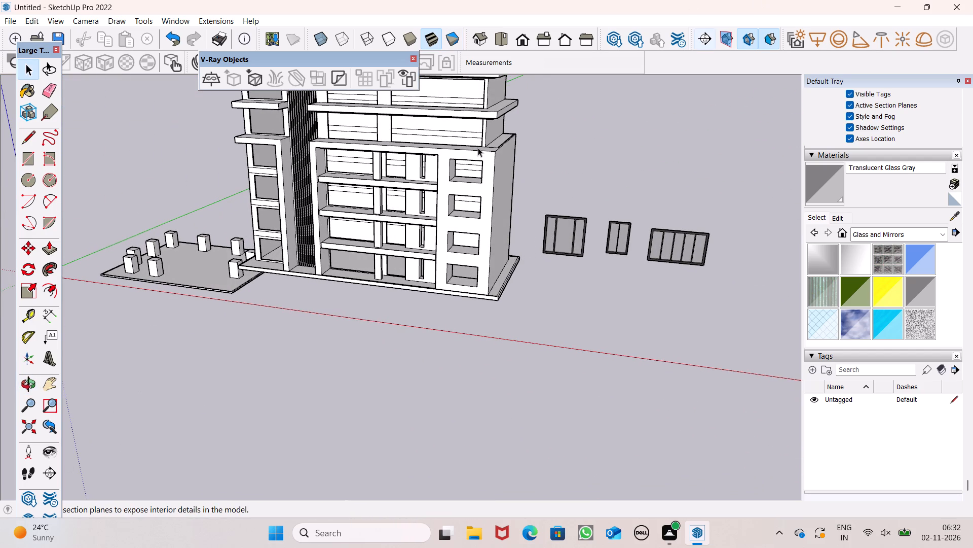
pyautogui.scroll(-3, 663, 249)
pyautogui.moveTo(664, 292); pyautogui.dragTo(730, 425, button='middle')
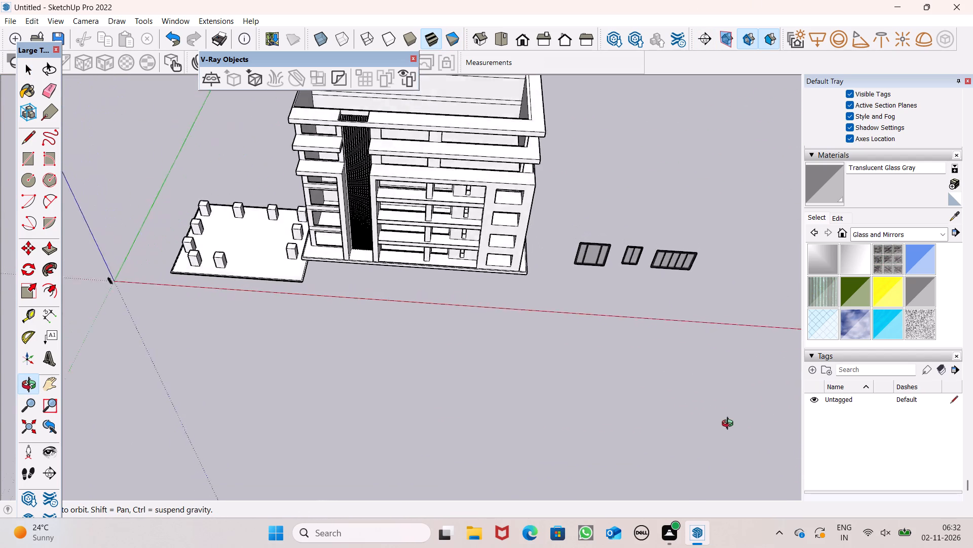
pyautogui.moveTo(730, 425); pyautogui.dragTo(751, 441, button='middle')
# Make a group of all connected geometry of the wide five-pane window and check its selection.
pyautogui.scroll(7, 731, 267)
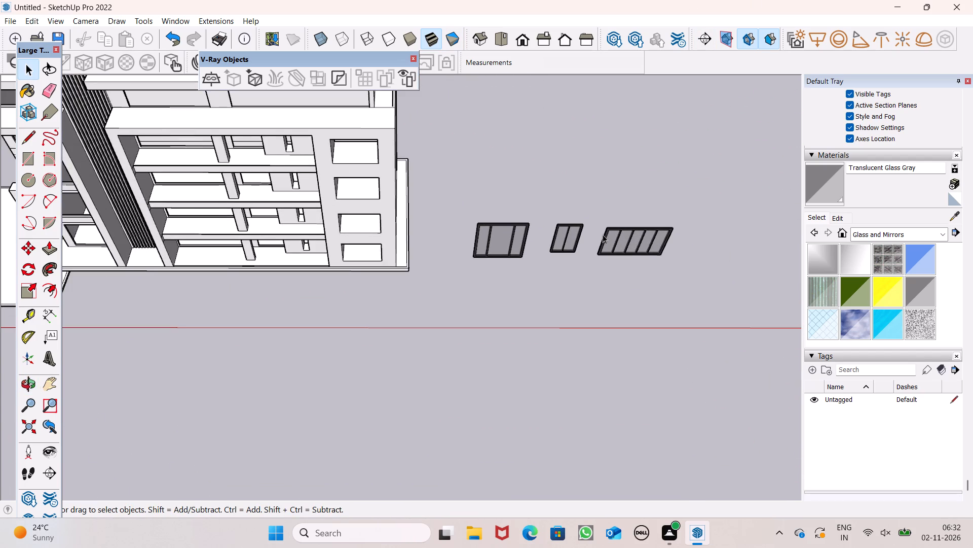
pyautogui.scroll(8, 603, 234)
pyautogui.moveTo(755, 314); pyautogui.dragTo(725, 175, button='middle')
pyautogui.scroll(1, 725, 175)
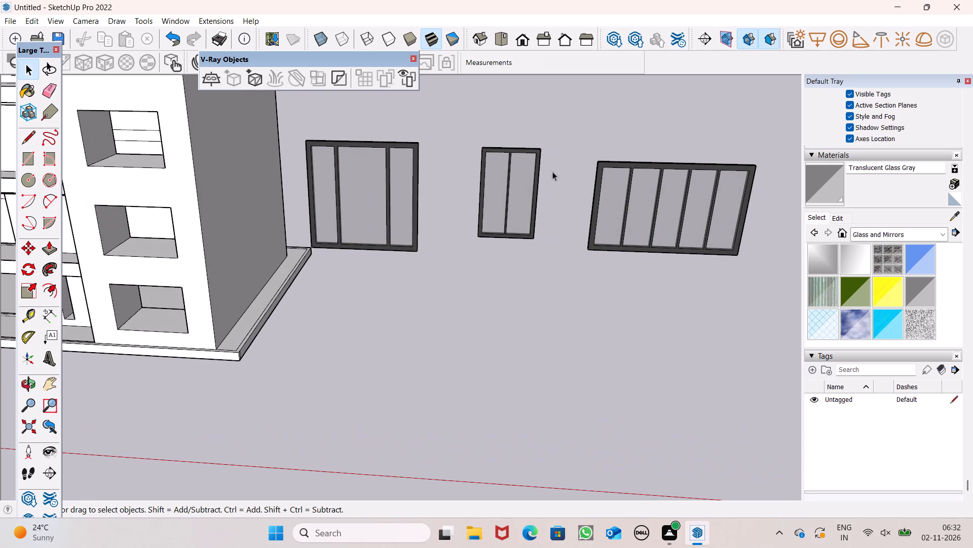
pyautogui.moveTo(732, 183); pyautogui.dragTo(724, 156, button='middle')
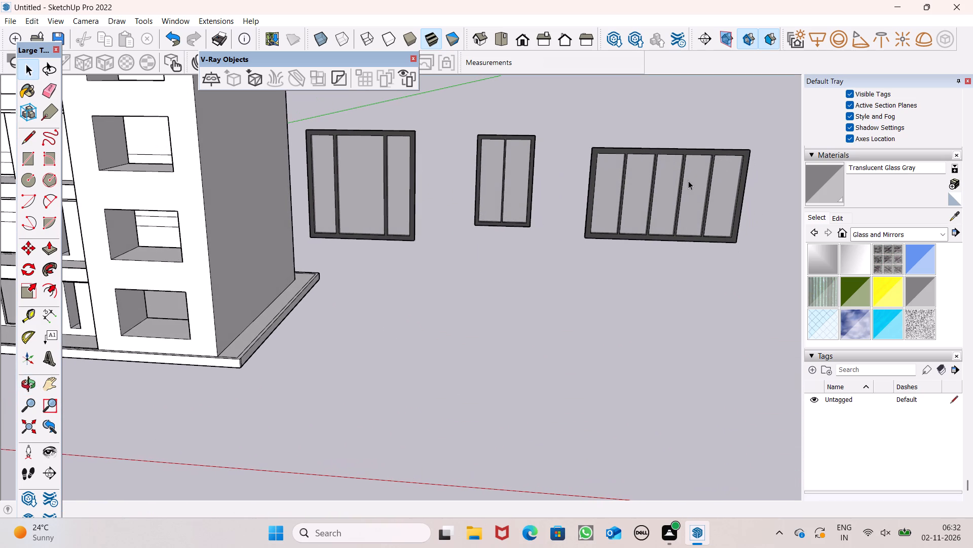
pyautogui.scroll(4, 688, 181)
pyautogui.tripleClick(680, 191)
pyautogui.click(680, 191)
pyautogui.rightClick(680, 191)
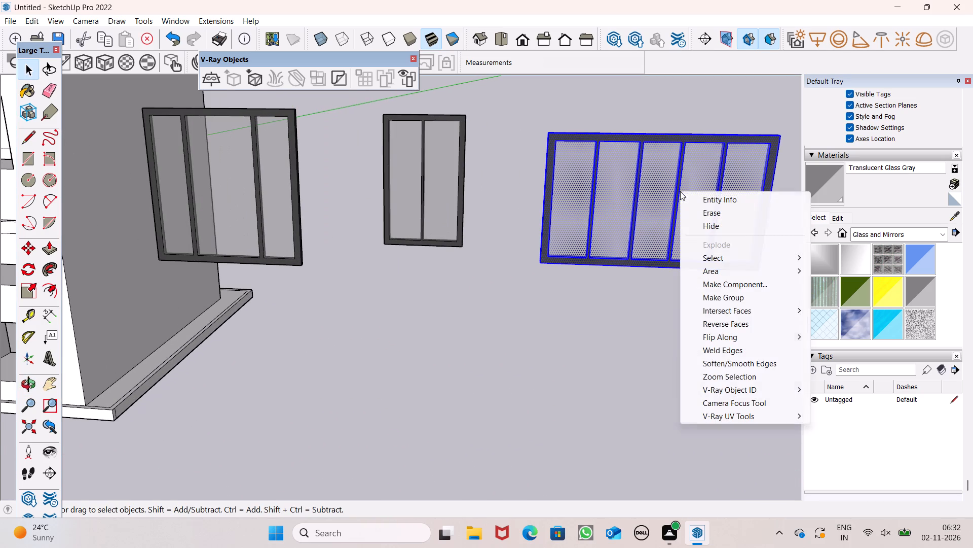
pyautogui.click(716, 295)
pyautogui.click(651, 299)
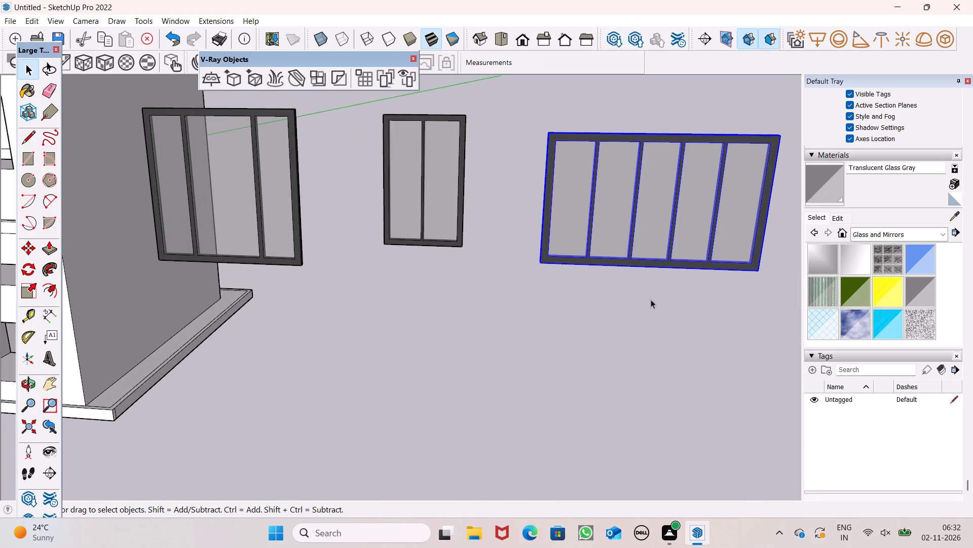
pyautogui.click(627, 257)
pyautogui.click(596, 299)
# Make a group of all connected geometry of the narrow two-pane window and check its selection.
pyautogui.tripleClick(431, 219)
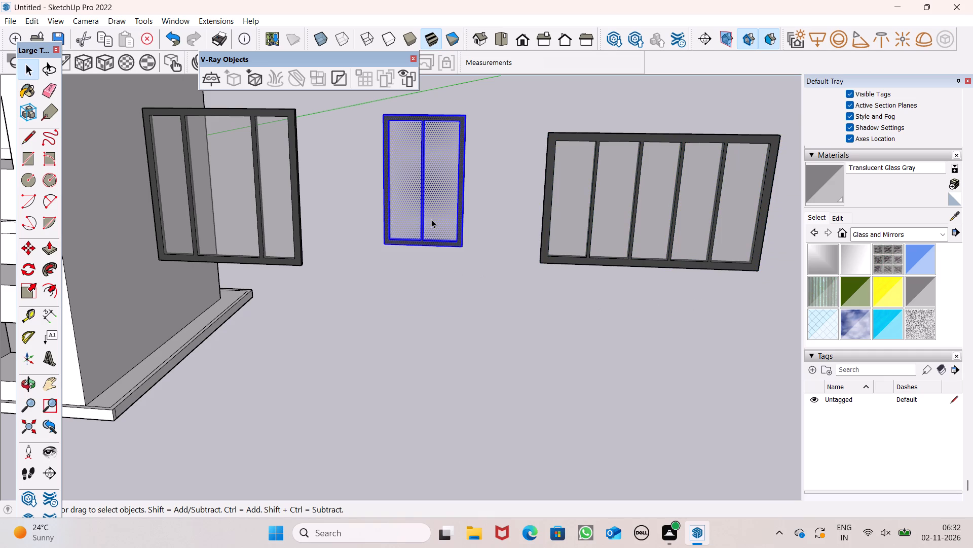
pyautogui.click(431, 219)
pyautogui.rightClick(431, 209)
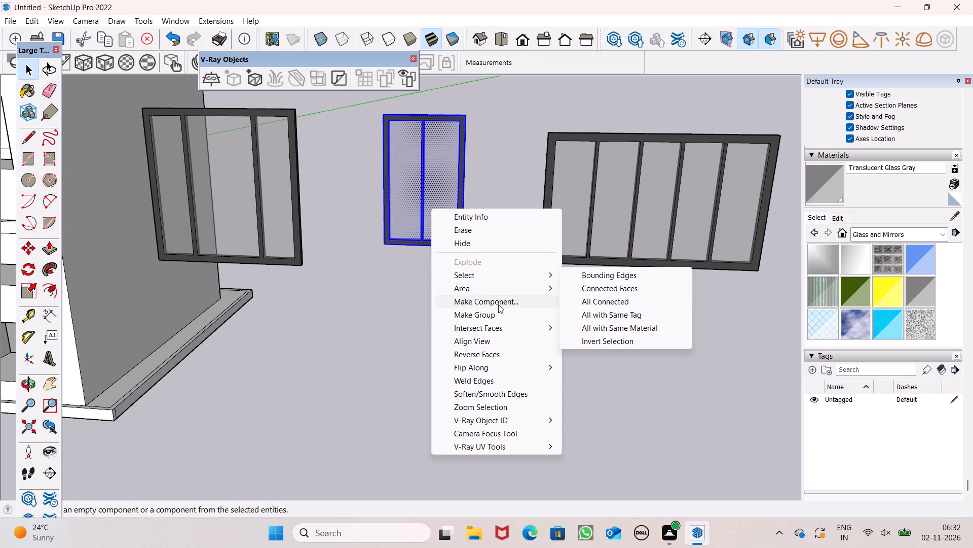
pyautogui.click(491, 317)
pyautogui.click(549, 363)
pyautogui.scroll(-6, 573, 290)
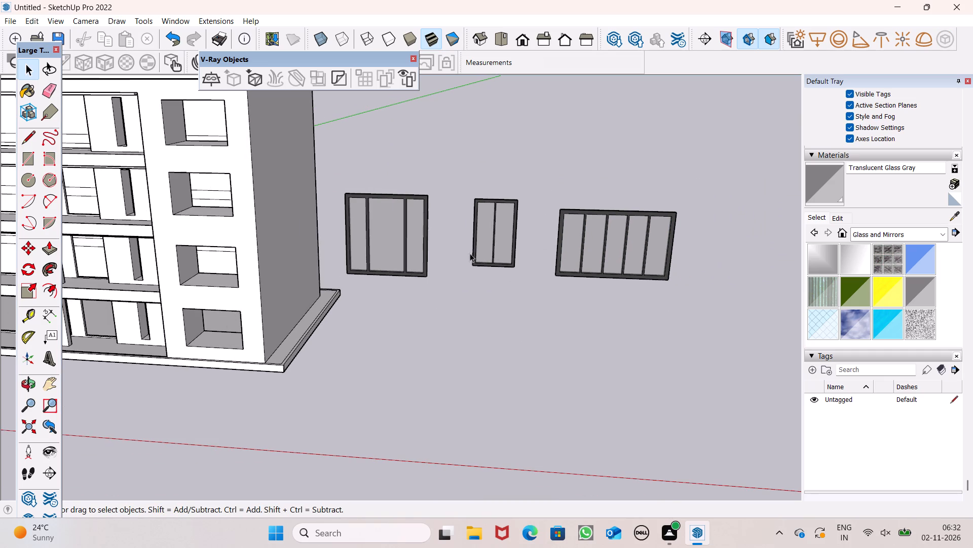
pyautogui.click(496, 249)
pyautogui.click(501, 352)
# Make a group of all connected geometry of the three-pane window nearest the building.
pyautogui.tripleClick(403, 251)
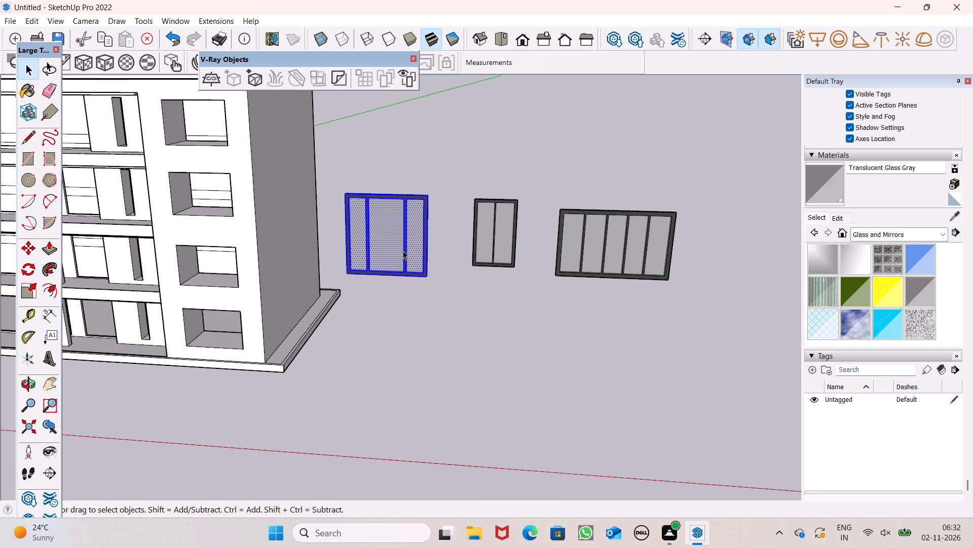
pyautogui.rightClick(403, 251)
pyautogui.click(452, 361)
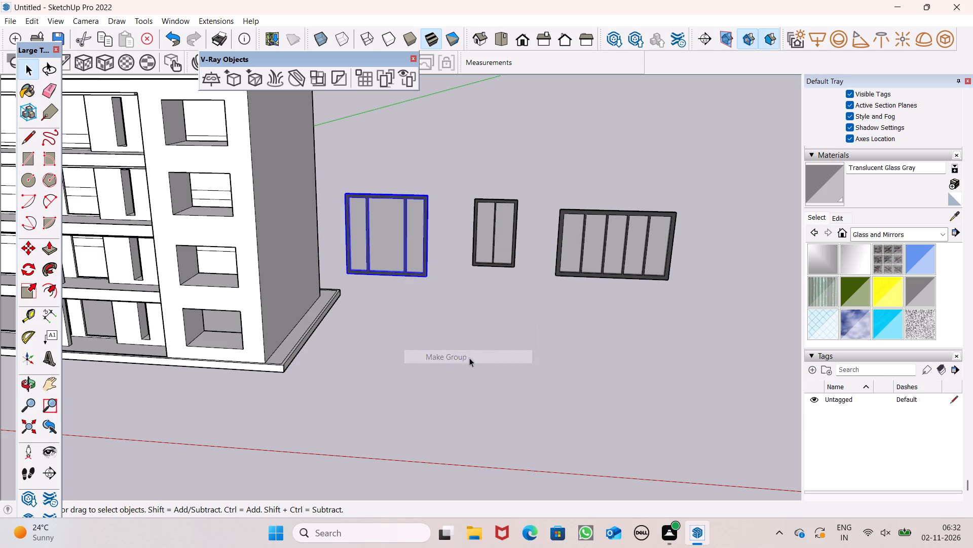
pyautogui.moveTo(483, 366); pyautogui.dragTo(492, 365)
# Move the three-pane window group about 47' 7 5/8" to the building, over the two lowest openings in the end wall section.
pyautogui.scroll(-11, 651, 197)
pyautogui.moveTo(655, 217); pyautogui.dragTo(660, 232, button='middle')
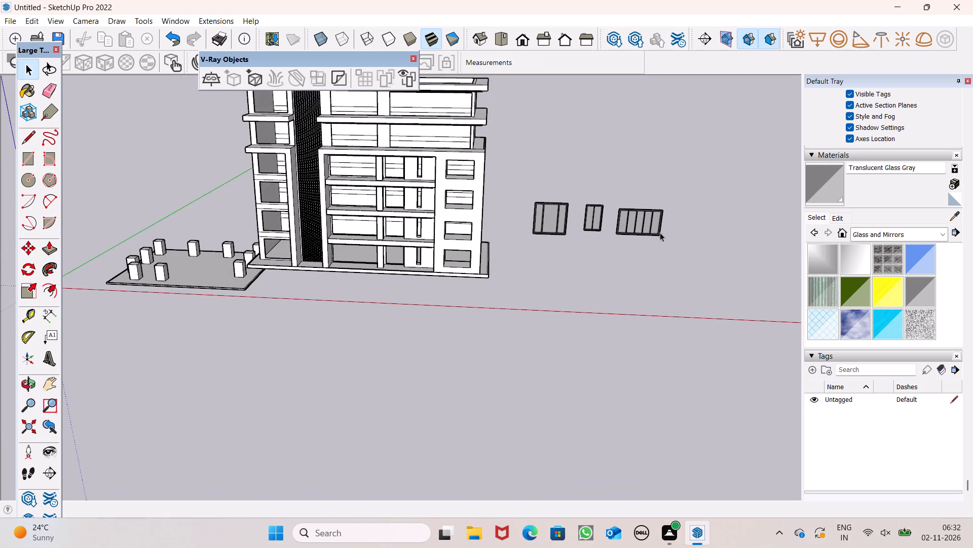
pyautogui.scroll(-5, 523, 230)
pyautogui.scroll(3, 409, 236)
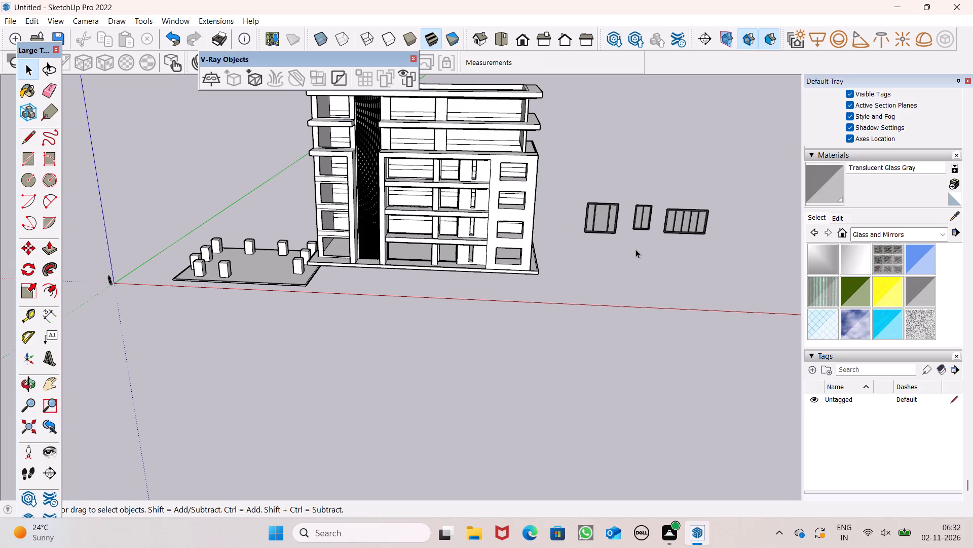
pyautogui.scroll(1, 641, 183)
pyautogui.scroll(2, 575, 209)
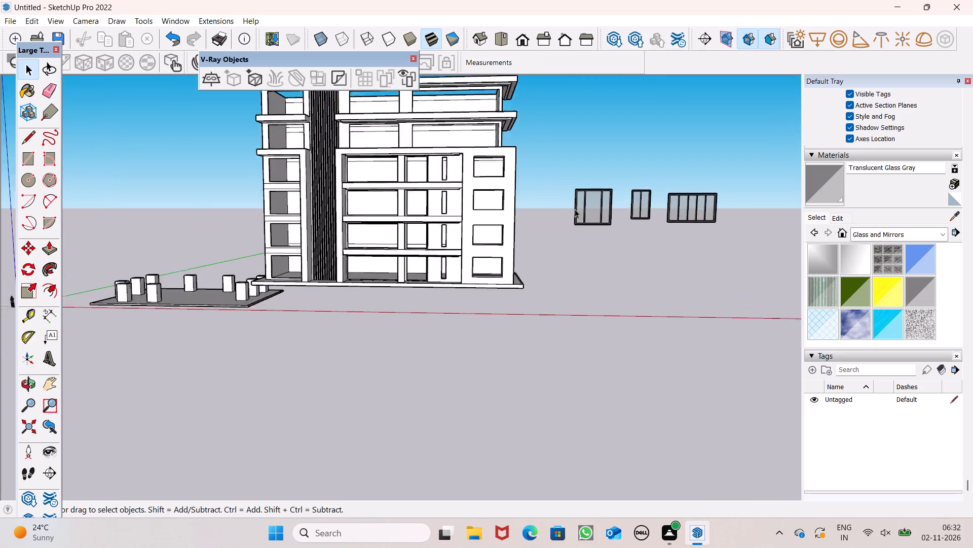
pyautogui.scroll(6, 575, 209)
pyautogui.click(614, 224)
pyautogui.press('m')
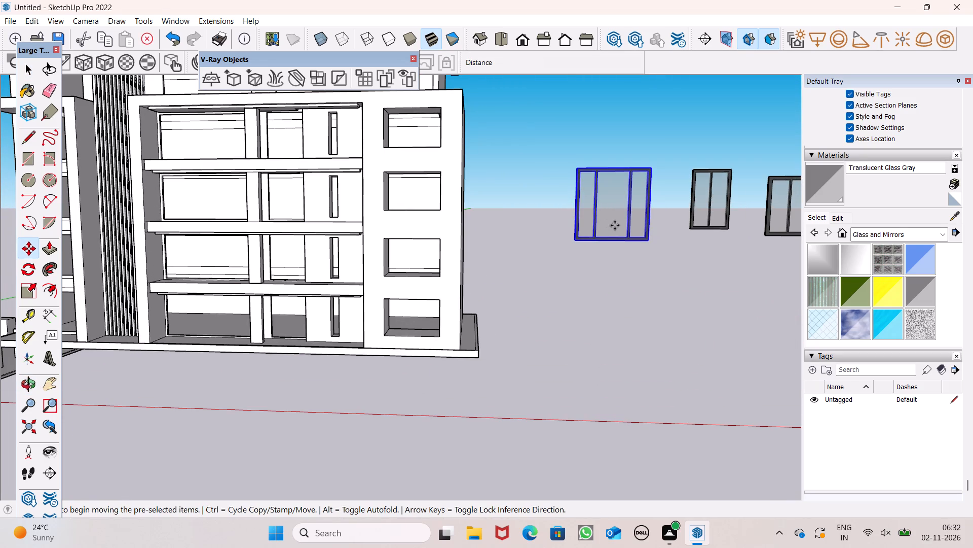
pyautogui.press('Return')
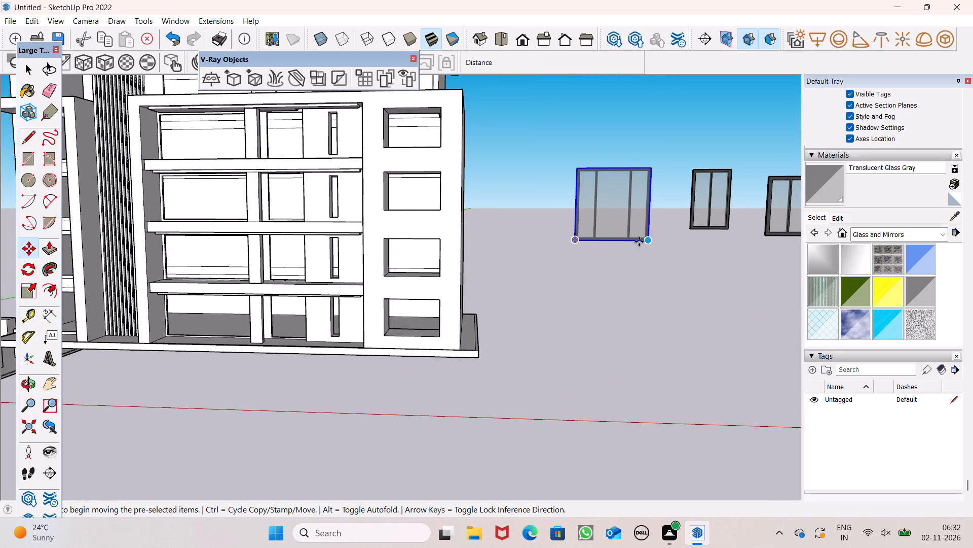
pyautogui.moveTo(646, 237); pyautogui.dragTo(420, 340)
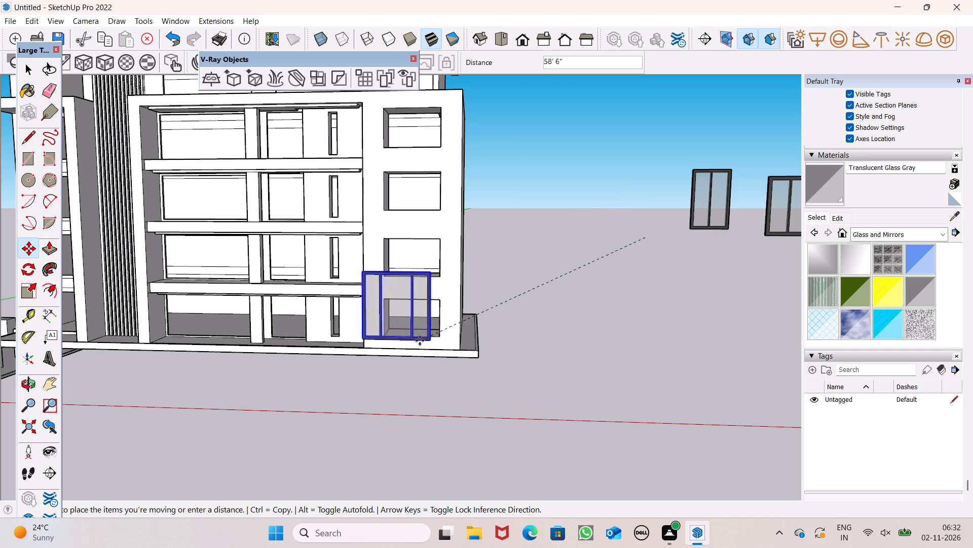
pyautogui.moveTo(420, 340); pyautogui.dragTo(439, 320)
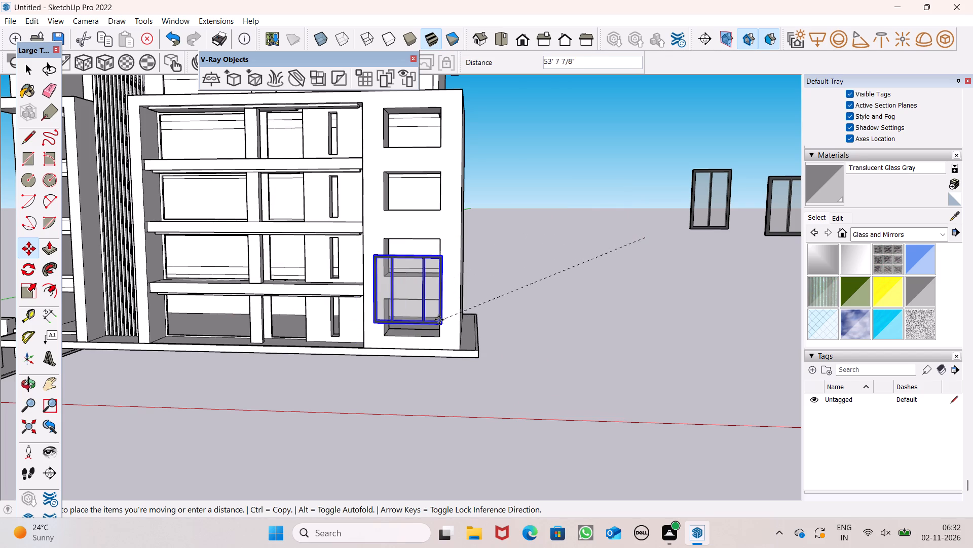
pyautogui.moveTo(439, 320); pyautogui.dragTo(438, 318)
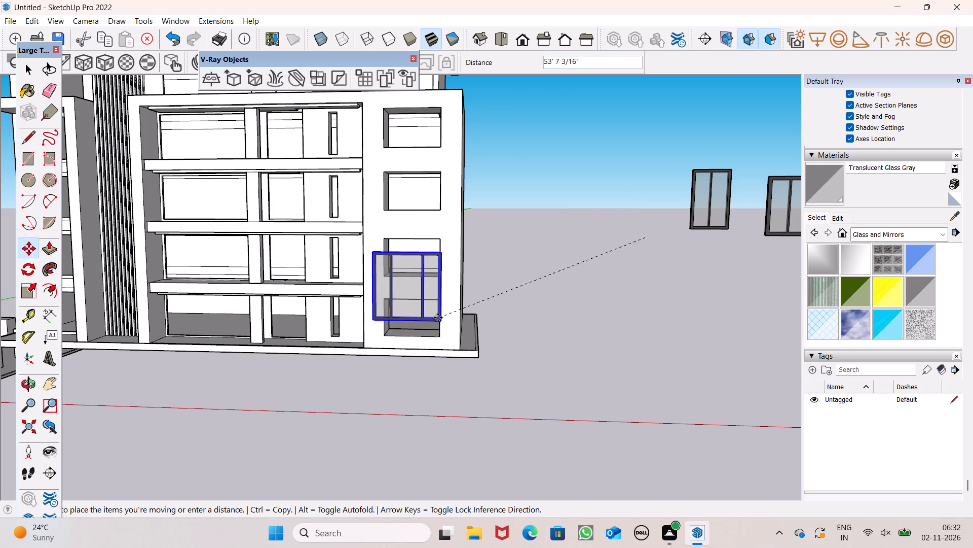
pyautogui.moveTo(438, 318); pyautogui.dragTo(414, 314)
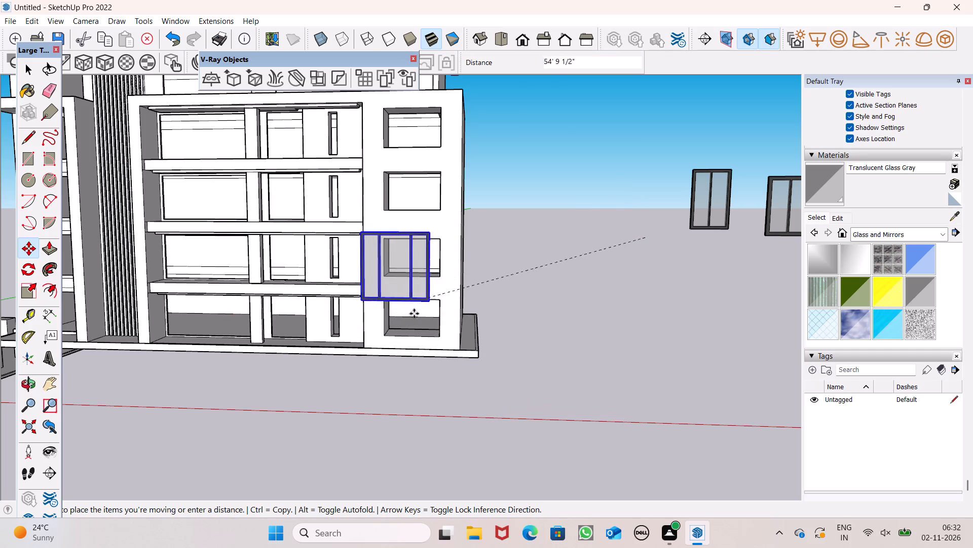
pyautogui.moveTo(414, 314); pyautogui.dragTo(459, 305)
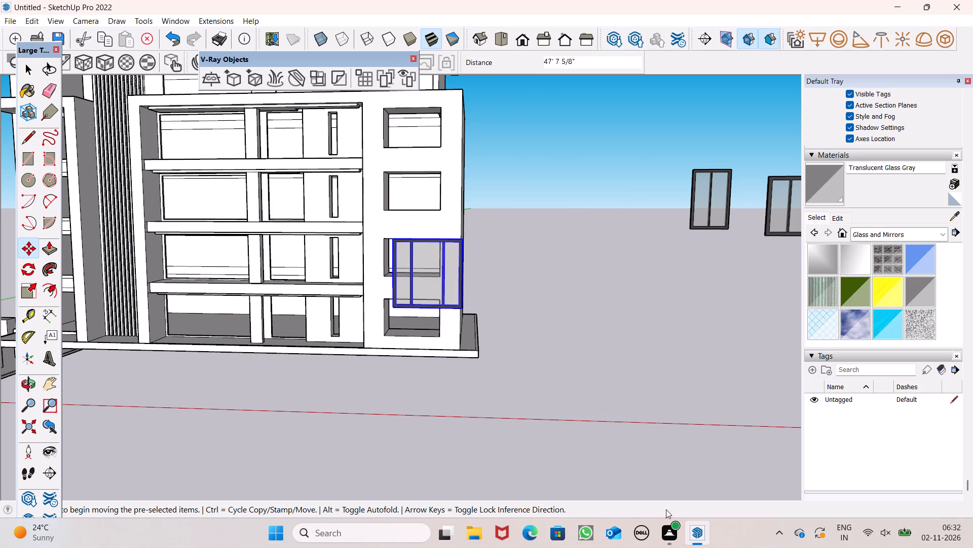
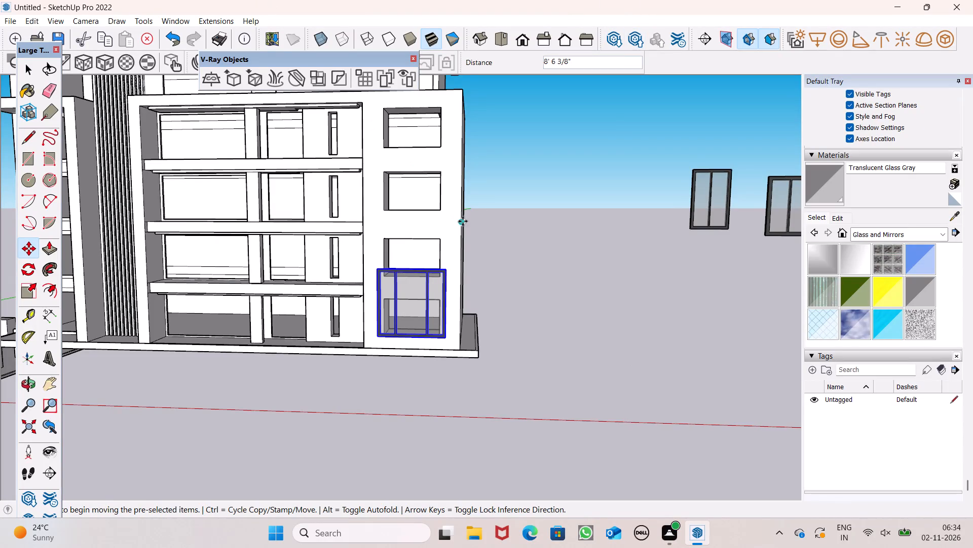
# Scale the three-pane window group down uniformly to about 0.56 in front of the lowest end wall opening.
pyautogui.scroll(-2, 464, 221)
pyautogui.moveTo(443, 353); pyautogui.dragTo(436, 420, button='middle')
pyautogui.scroll(1, 438, 419)
pyautogui.scroll(8, 380, 281)
pyautogui.scroll(-2, 419, 296)
pyautogui.click(25, 288)
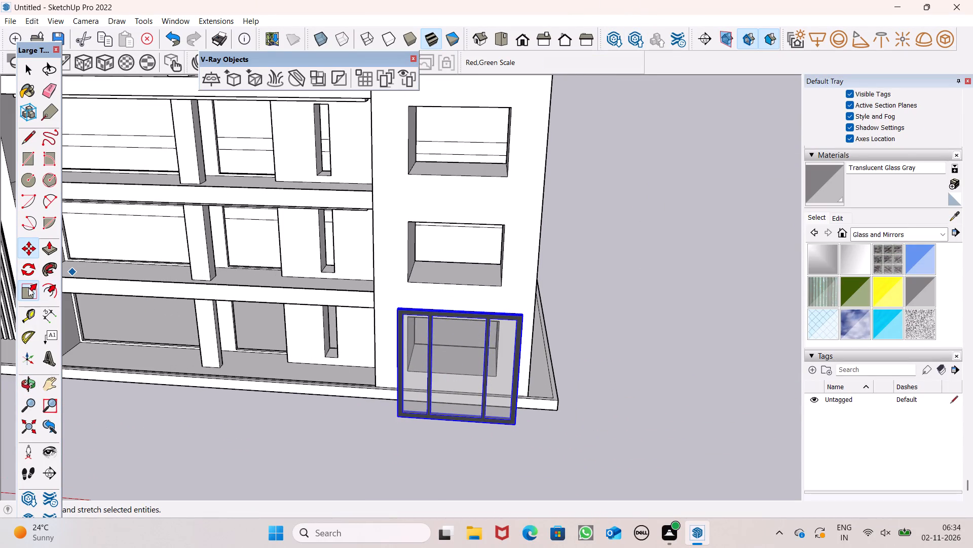
pyautogui.moveTo(397, 306); pyautogui.dragTo(444, 367)
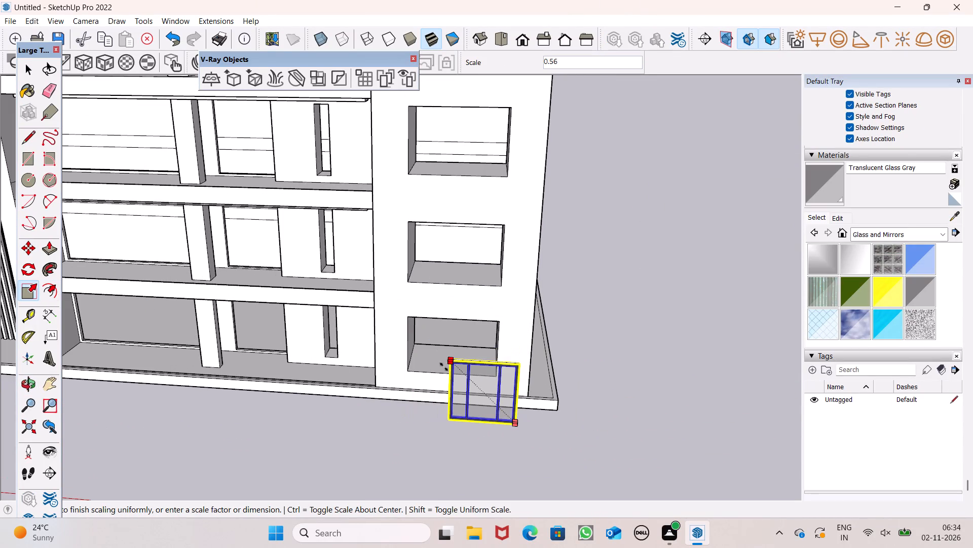
pyautogui.moveTo(444, 367); pyautogui.dragTo(444, 366)
pyautogui.press('space')
pyautogui.click(600, 319)
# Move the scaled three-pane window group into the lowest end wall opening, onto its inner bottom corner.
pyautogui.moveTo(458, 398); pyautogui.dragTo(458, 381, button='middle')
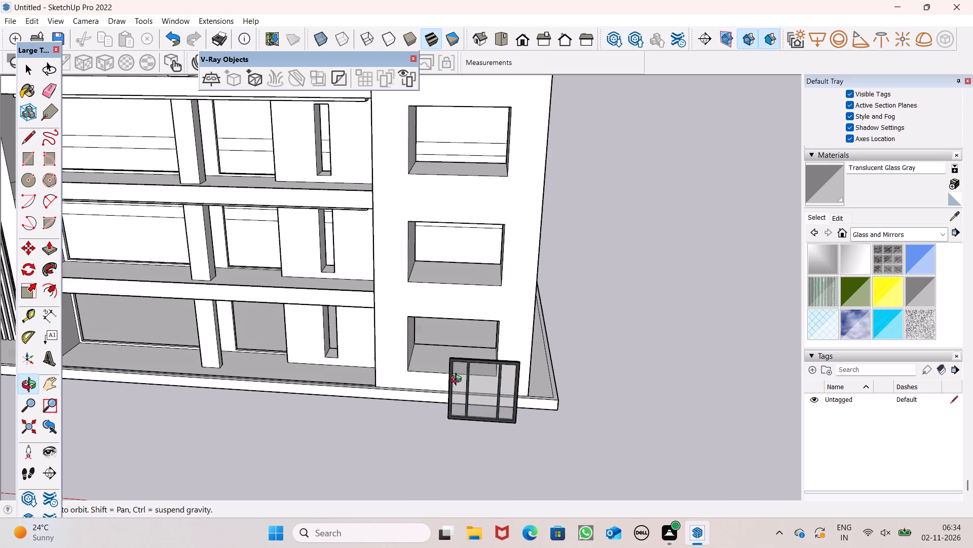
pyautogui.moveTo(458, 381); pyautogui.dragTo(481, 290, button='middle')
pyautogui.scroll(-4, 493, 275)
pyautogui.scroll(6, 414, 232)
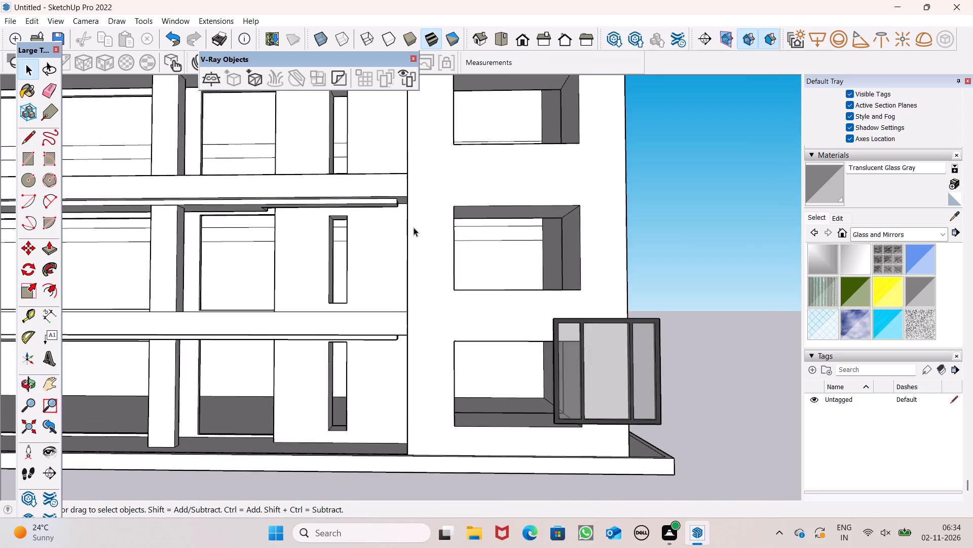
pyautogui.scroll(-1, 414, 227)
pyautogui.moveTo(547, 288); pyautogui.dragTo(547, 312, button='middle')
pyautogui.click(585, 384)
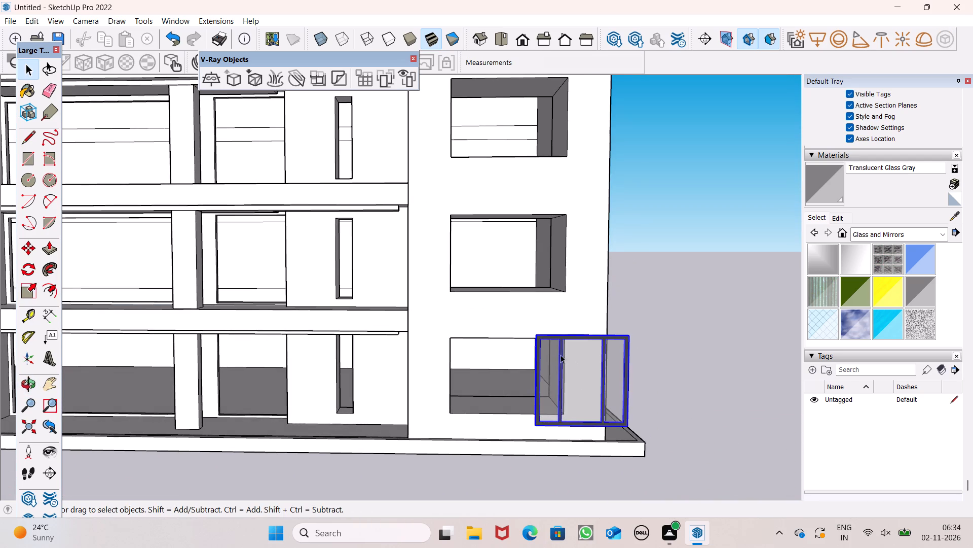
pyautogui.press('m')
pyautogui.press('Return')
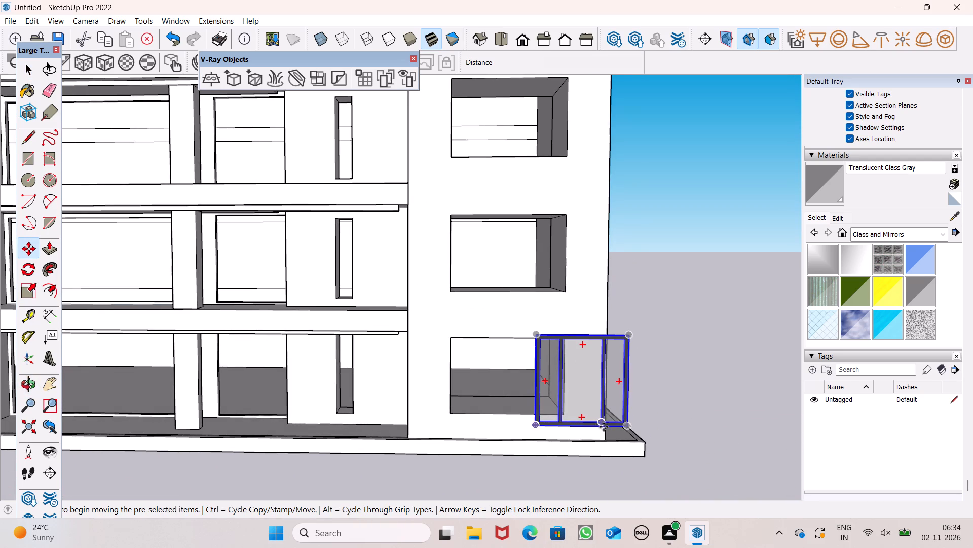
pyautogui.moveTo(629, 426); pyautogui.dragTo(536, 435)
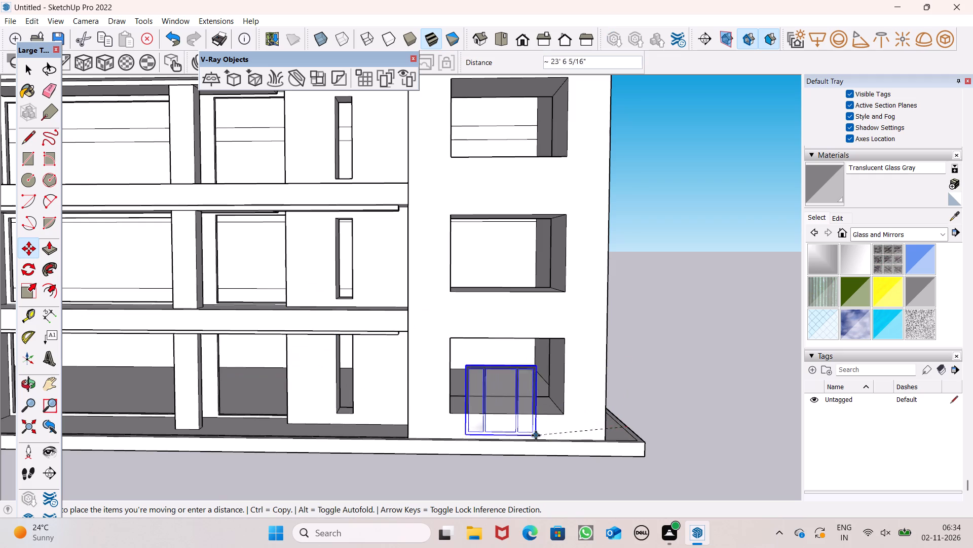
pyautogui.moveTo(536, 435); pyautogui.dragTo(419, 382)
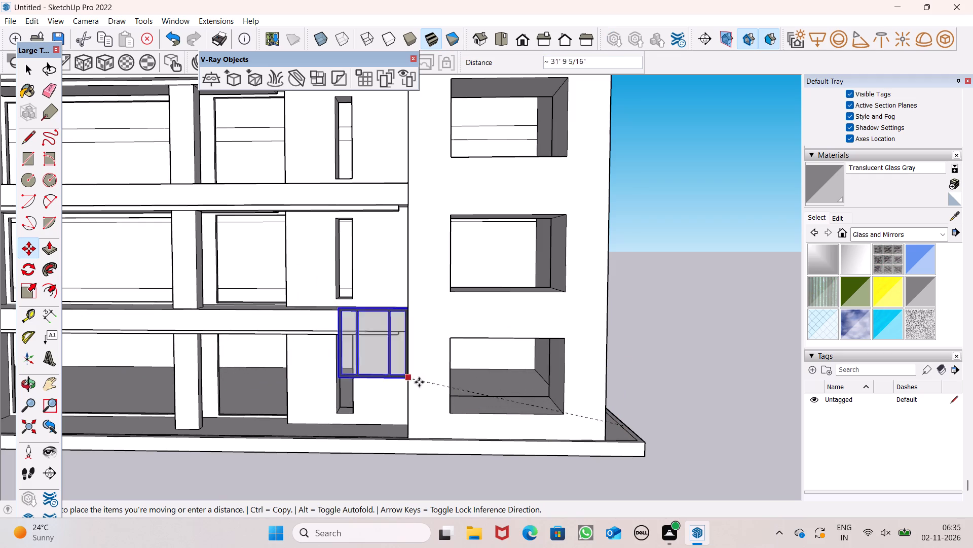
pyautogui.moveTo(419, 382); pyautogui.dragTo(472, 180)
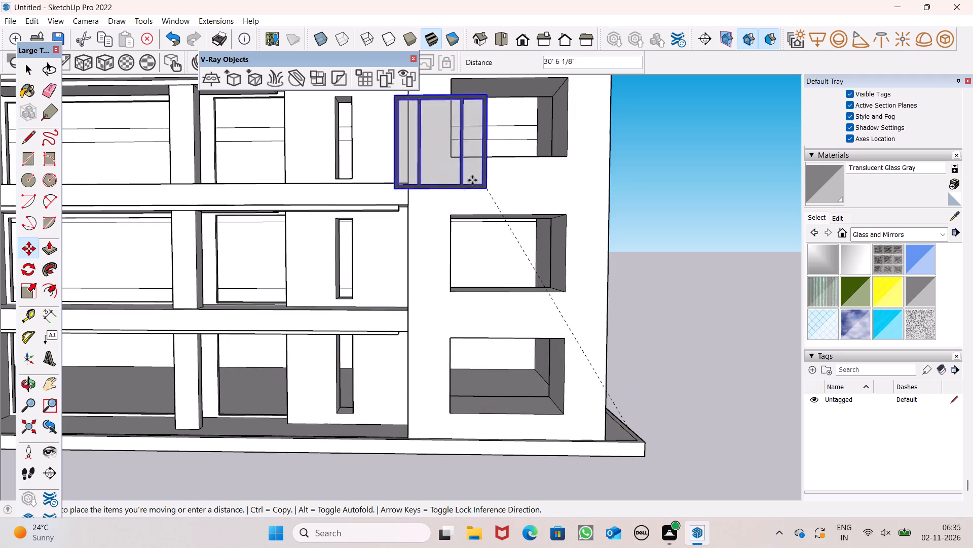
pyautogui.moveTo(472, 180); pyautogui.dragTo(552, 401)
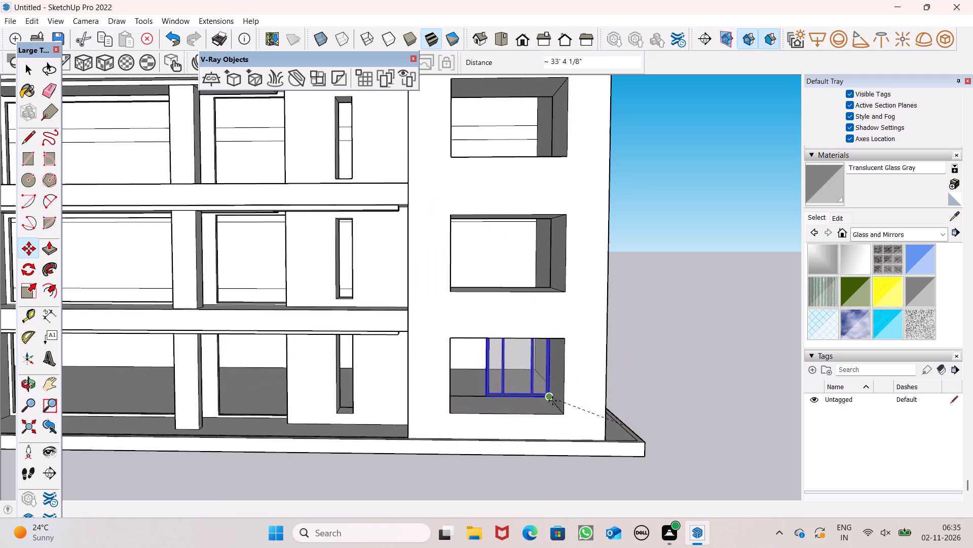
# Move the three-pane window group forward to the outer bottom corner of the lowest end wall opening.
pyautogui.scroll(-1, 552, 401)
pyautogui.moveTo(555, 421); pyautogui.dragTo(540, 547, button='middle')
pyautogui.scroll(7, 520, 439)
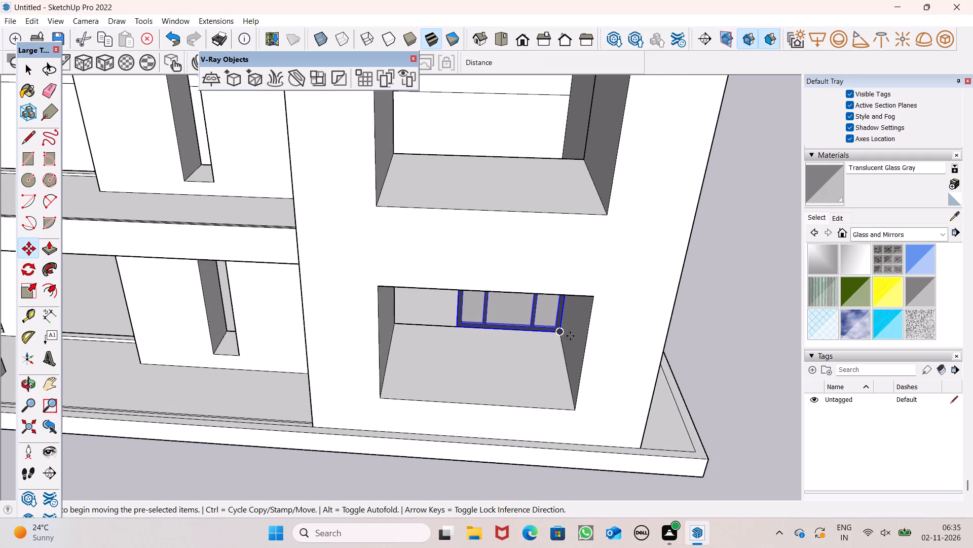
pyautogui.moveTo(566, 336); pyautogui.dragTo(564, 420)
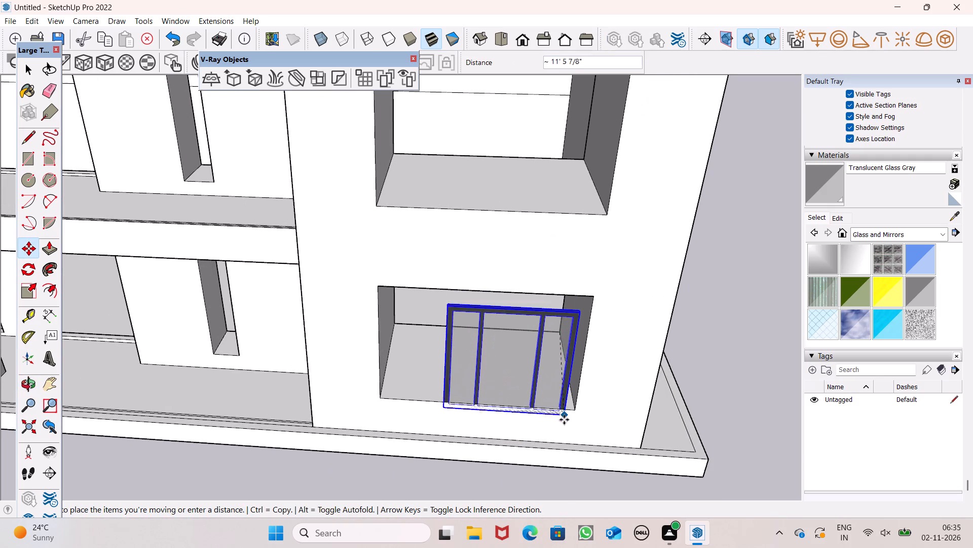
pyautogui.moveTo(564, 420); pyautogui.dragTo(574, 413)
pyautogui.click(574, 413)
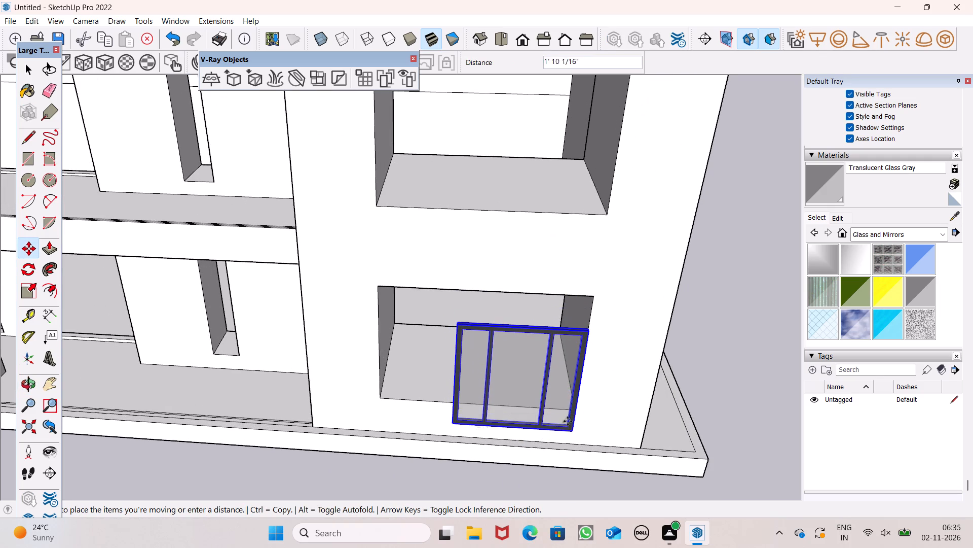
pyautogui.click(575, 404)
# Move the three-pane window group out of the opening to the open ground beside the building.
pyautogui.moveTo(567, 404); pyautogui.dragTo(573, 342, button='middle')
pyautogui.scroll(1, 573, 345)
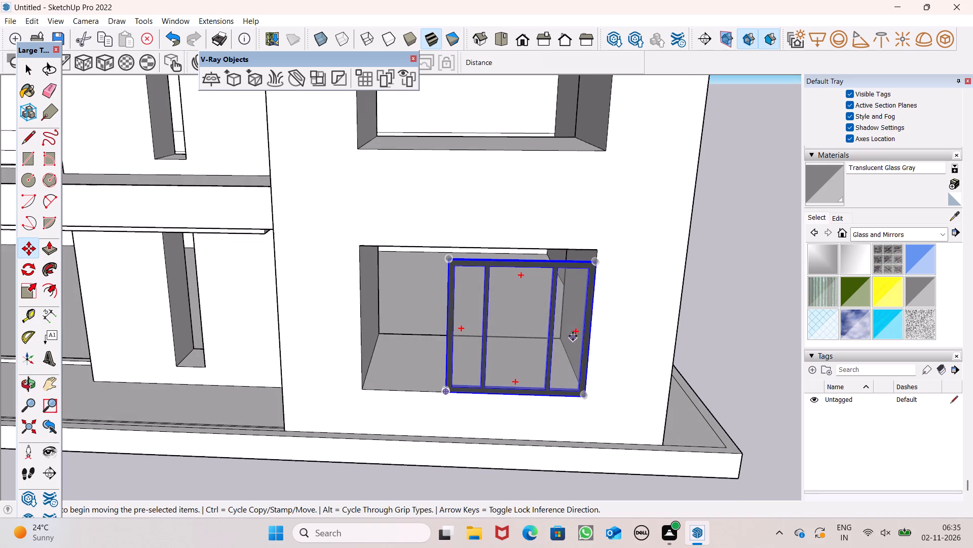
pyautogui.scroll(-6, 459, 336)
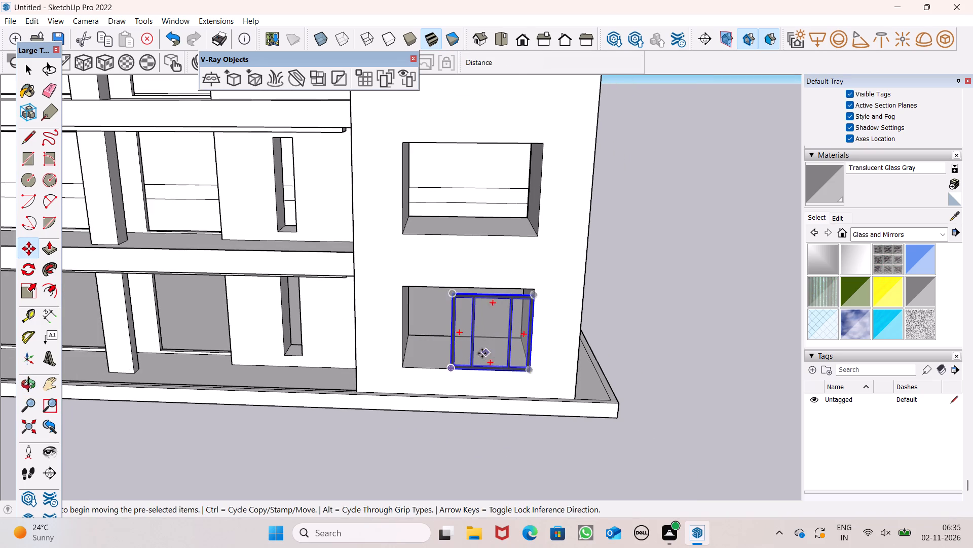
pyautogui.scroll(-4, 482, 353)
pyautogui.moveTo(518, 364); pyautogui.dragTo(658, 435)
pyautogui.press('space')
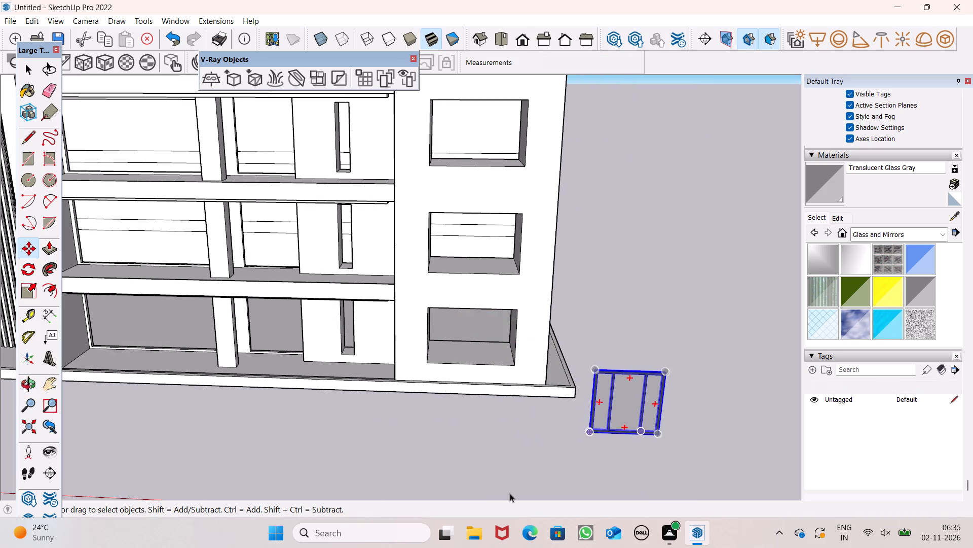
pyautogui.click(510, 493)
# Explode the three-pane window group beside the building.
pyautogui.scroll(5, 610, 462)
pyautogui.click(600, 400)
pyautogui.rightClick(599, 400)
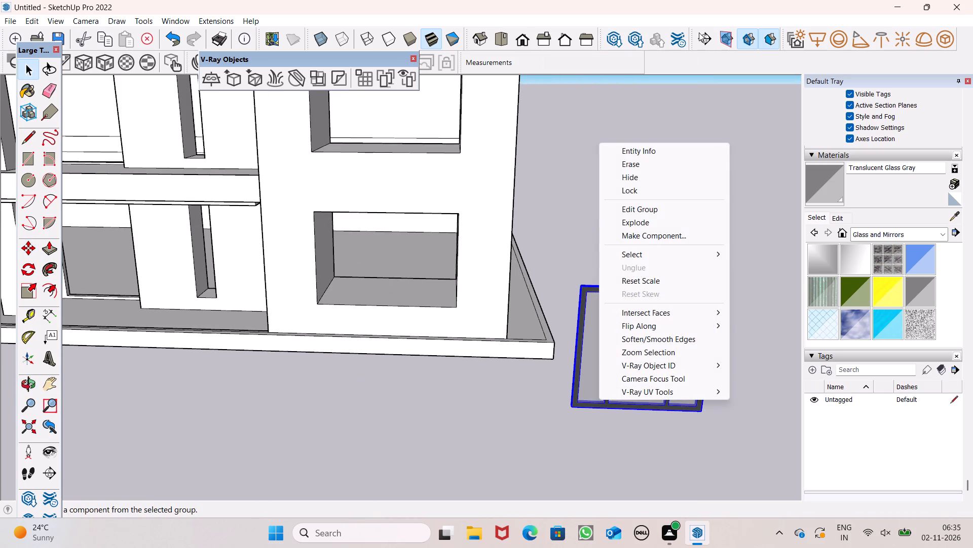
pyautogui.click(682, 224)
pyautogui.click(619, 457)
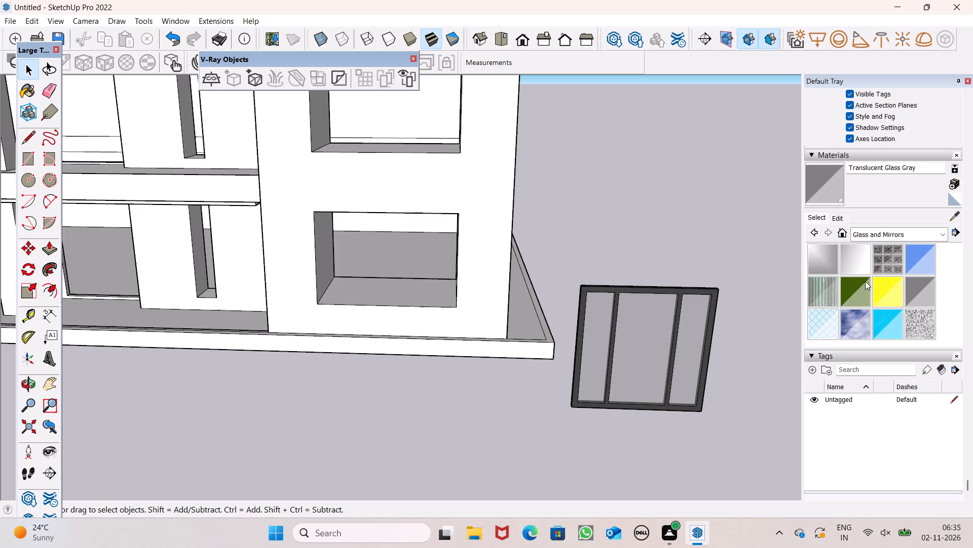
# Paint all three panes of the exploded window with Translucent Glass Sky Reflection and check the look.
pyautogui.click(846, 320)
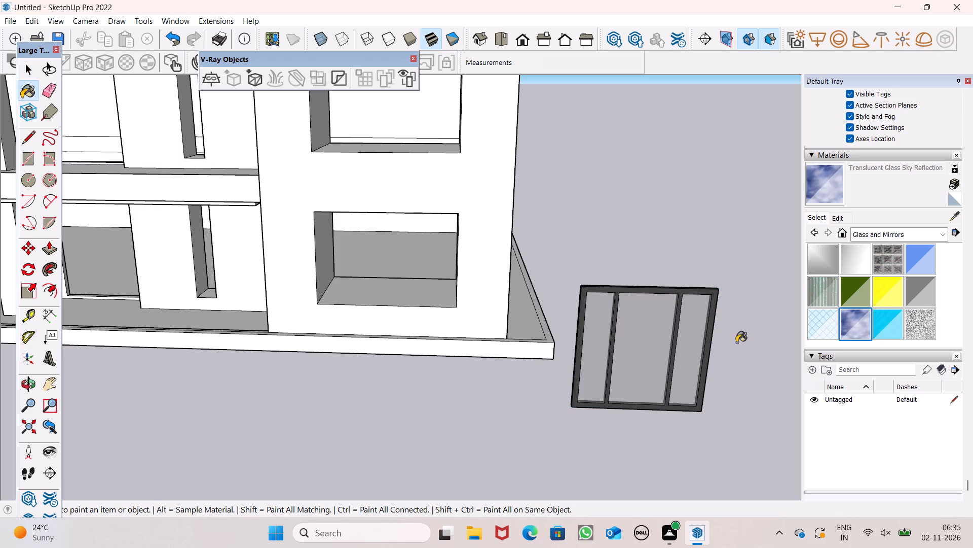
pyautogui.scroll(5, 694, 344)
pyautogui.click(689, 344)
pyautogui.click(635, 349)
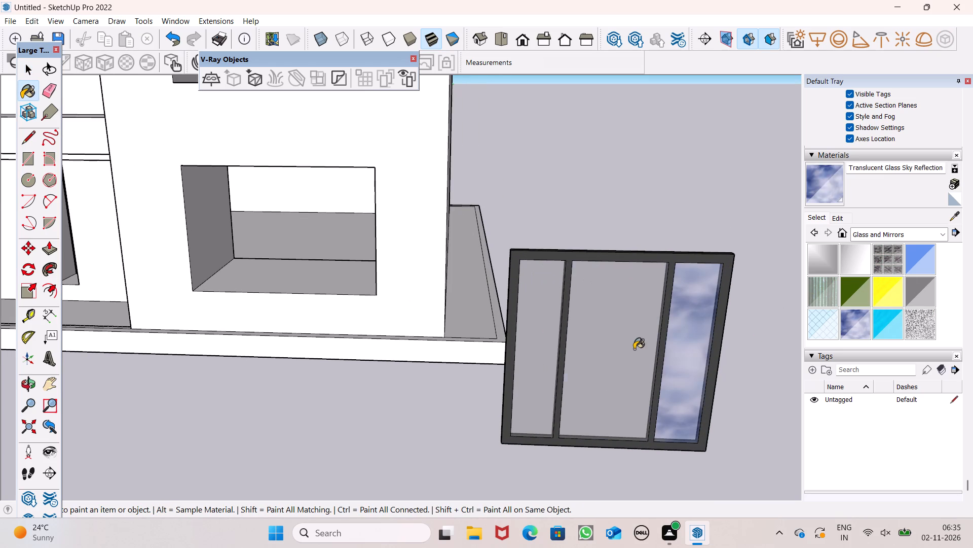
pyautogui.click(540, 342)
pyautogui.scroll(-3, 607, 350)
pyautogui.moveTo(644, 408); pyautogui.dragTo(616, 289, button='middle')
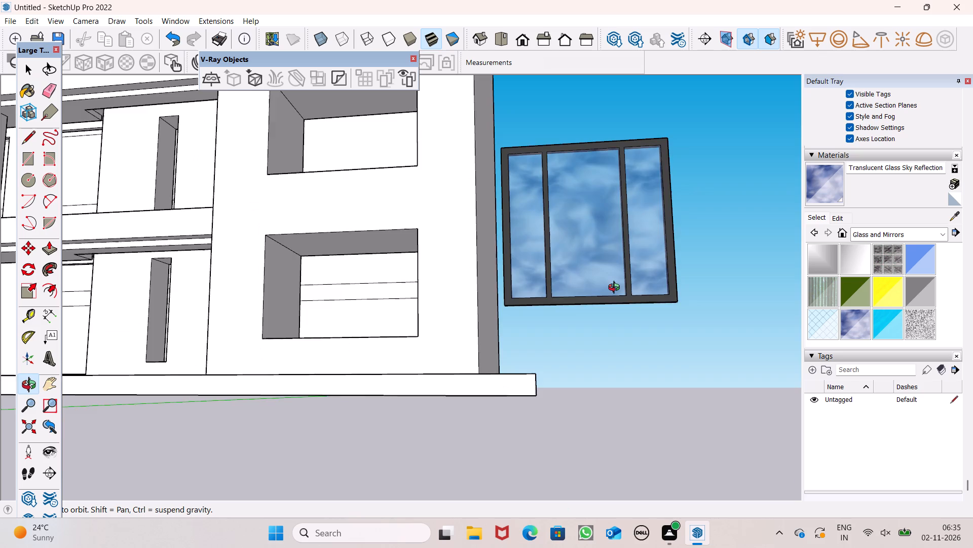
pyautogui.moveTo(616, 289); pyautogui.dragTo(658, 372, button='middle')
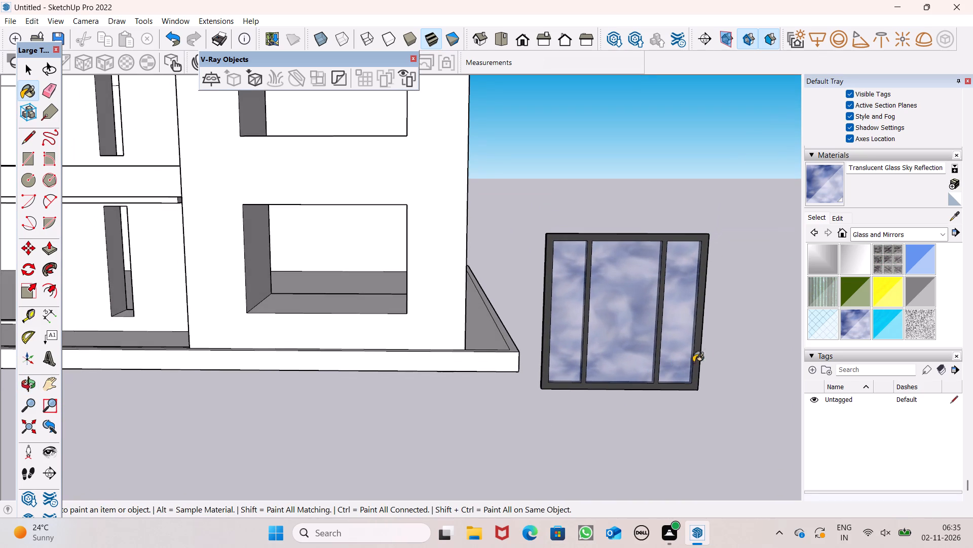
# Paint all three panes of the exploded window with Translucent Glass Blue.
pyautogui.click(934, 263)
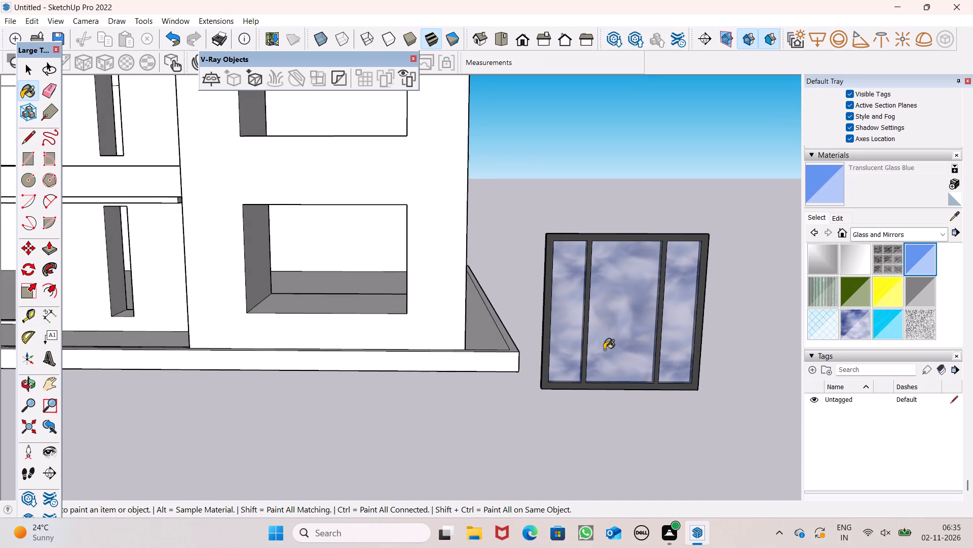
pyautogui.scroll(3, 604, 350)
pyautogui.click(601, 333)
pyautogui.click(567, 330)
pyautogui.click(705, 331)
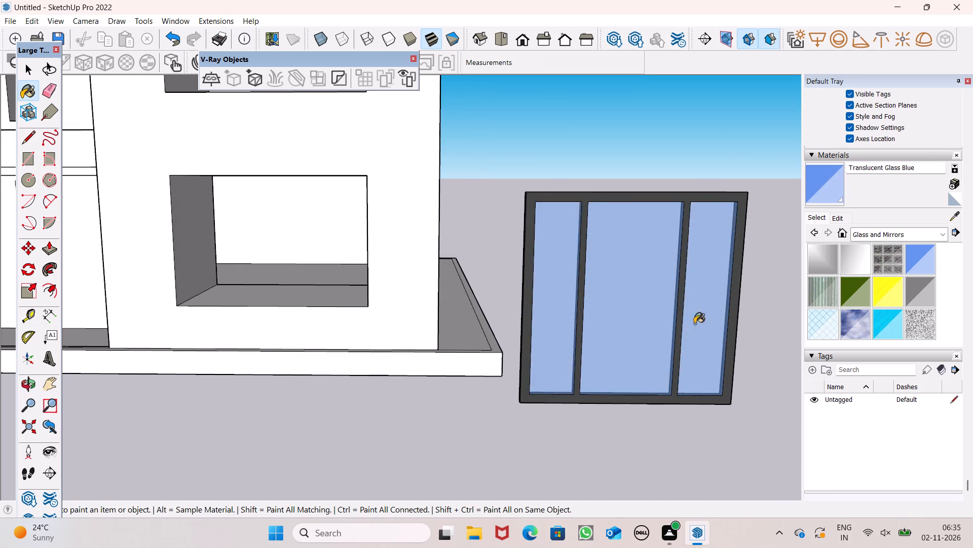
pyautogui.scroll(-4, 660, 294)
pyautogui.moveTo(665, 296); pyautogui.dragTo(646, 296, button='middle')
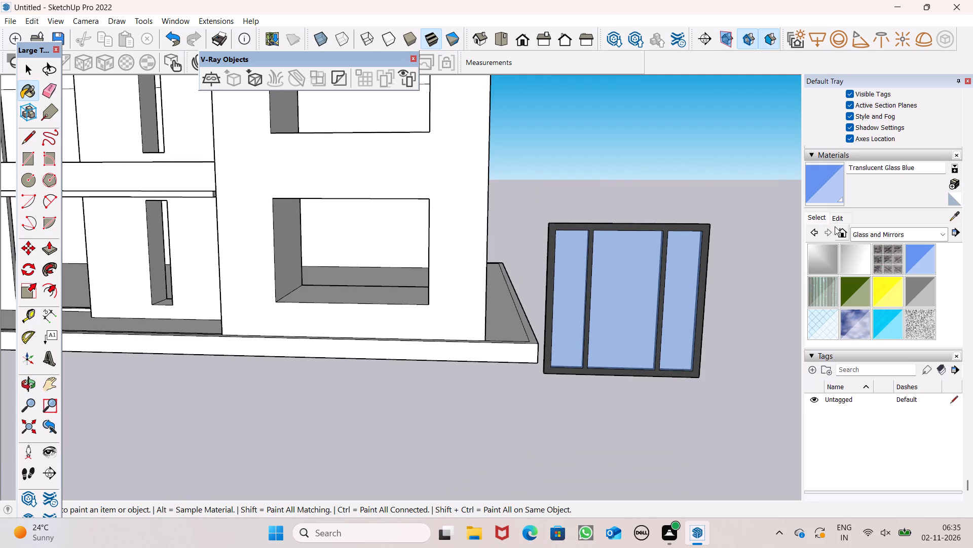
# Paint all three panes of the exploded window with Translucent Glass Gray.
pyautogui.click(935, 299)
pyautogui.click(678, 272)
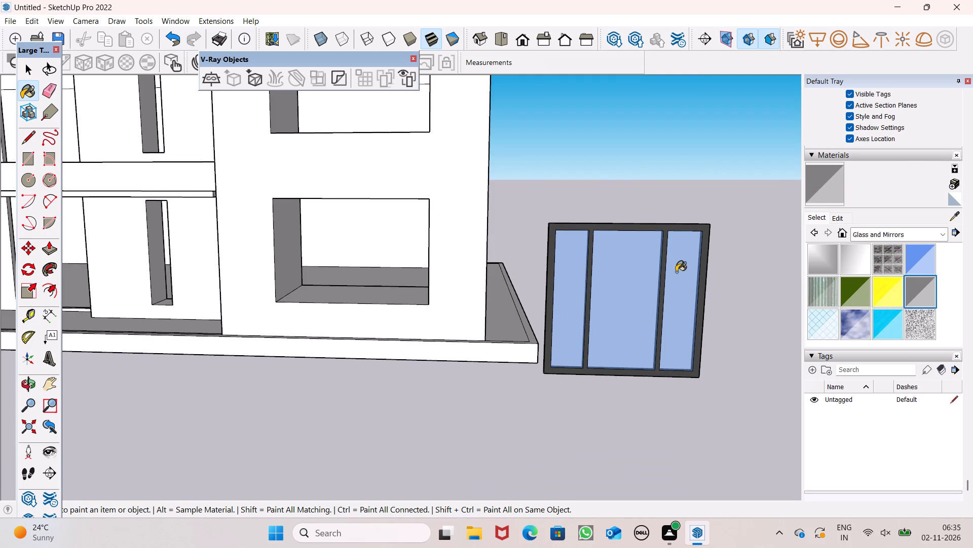
pyautogui.click(625, 272)
pyautogui.click(564, 277)
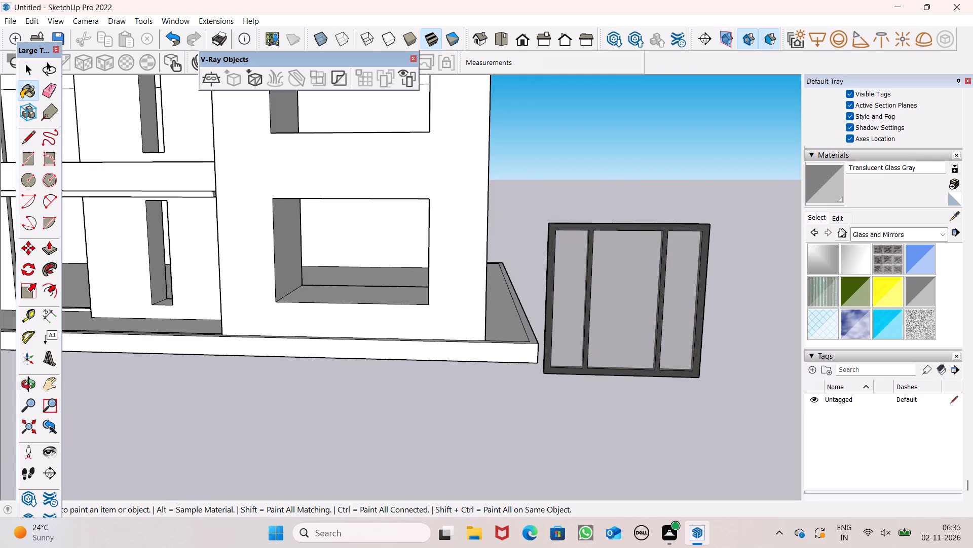
# Recolour the Translucent Glass Gray material blue by setting its red value to 40 and blue value to 199.
pyautogui.click(834, 219)
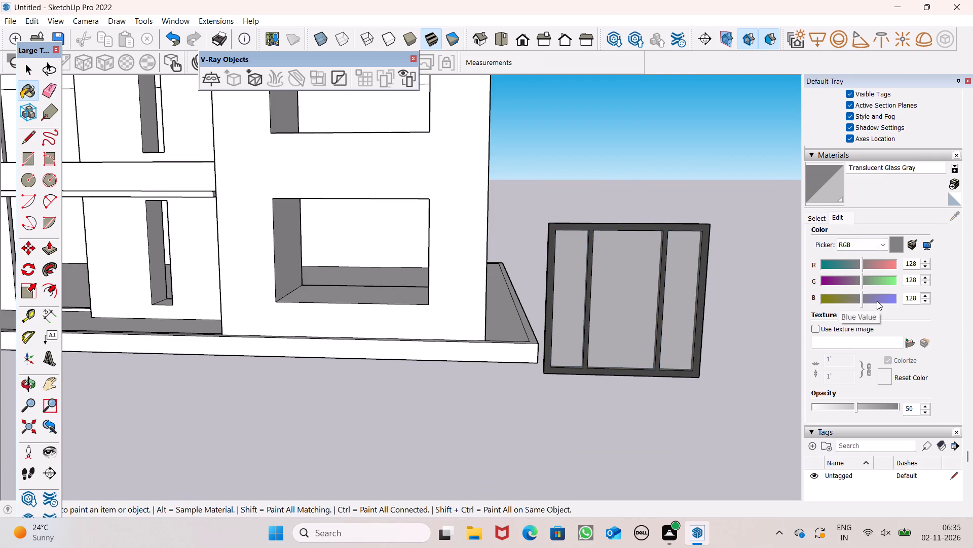
pyautogui.click(877, 301)
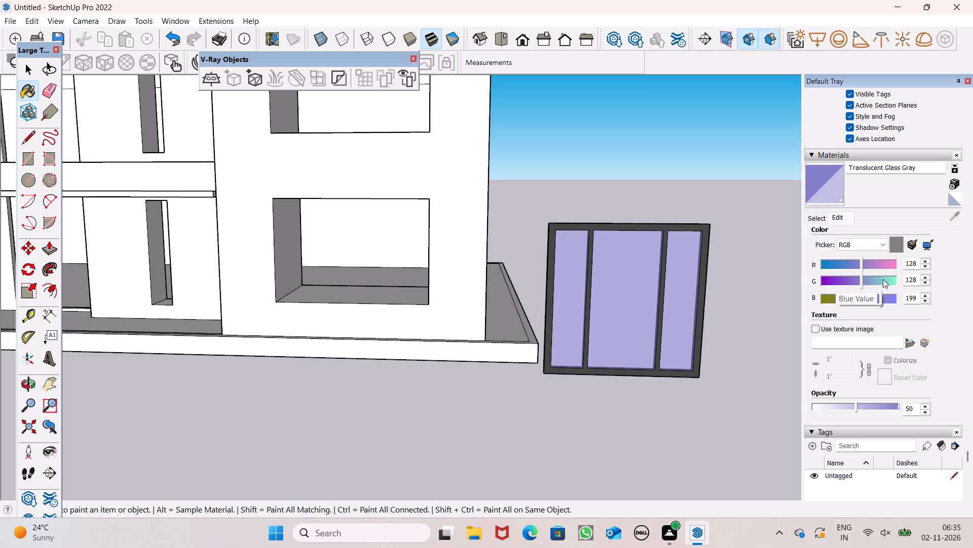
pyautogui.click(851, 267)
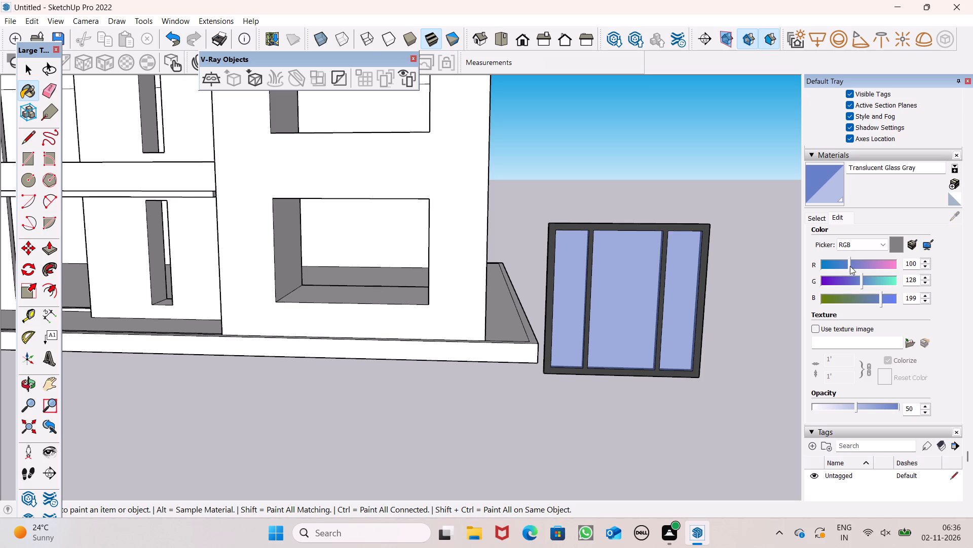
pyautogui.click(865, 262)
pyautogui.moveTo(871, 262); pyautogui.dragTo(879, 262)
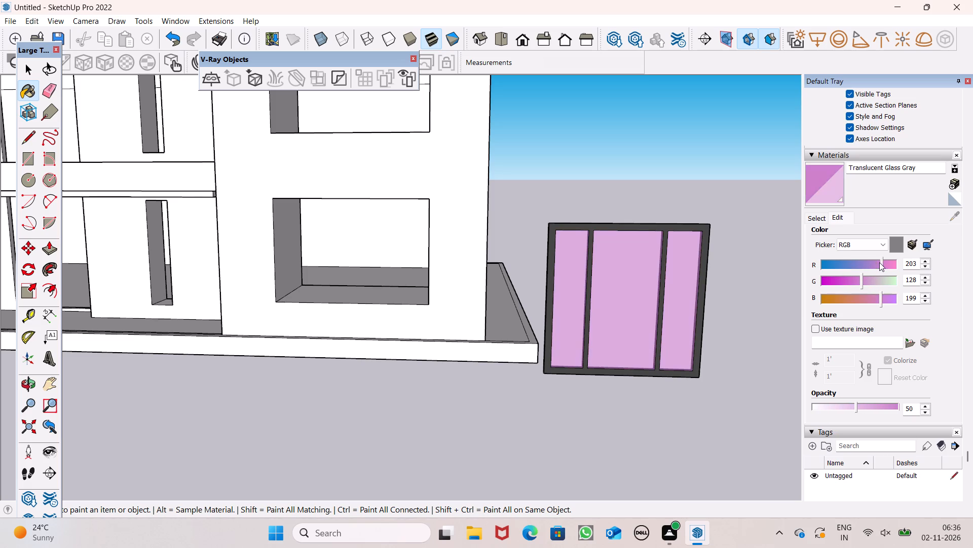
pyautogui.moveTo(879, 262); pyautogui.dragTo(884, 262)
pyautogui.click(828, 268)
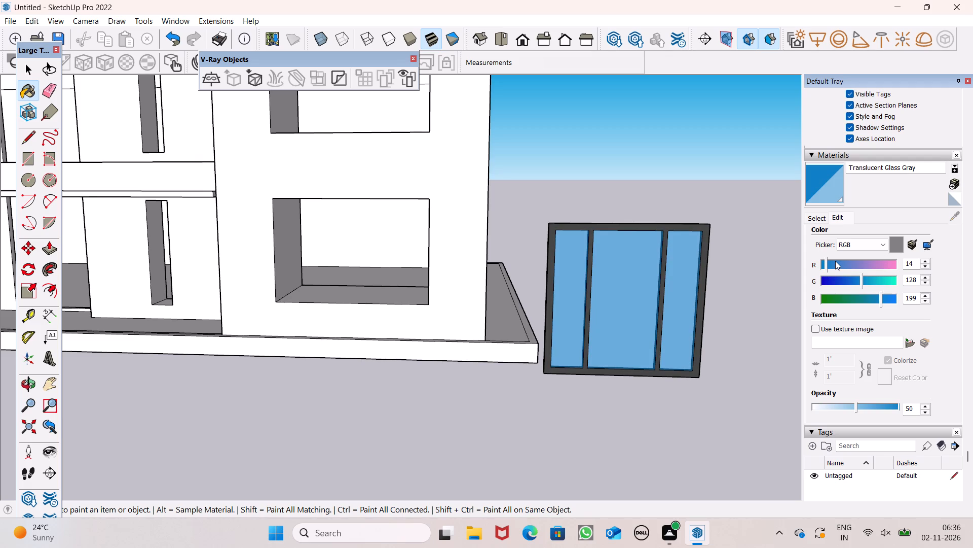
pyautogui.click(835, 261)
# Examine the recoloured blue glass on the windows beside the building from several angles.
pyautogui.scroll(-4, 690, 242)
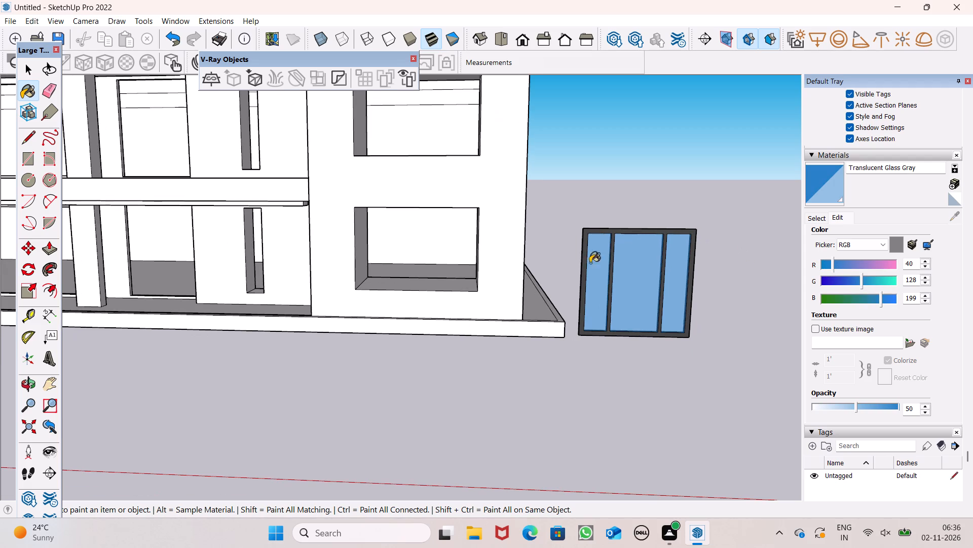
pyautogui.moveTo(629, 422); pyautogui.dragTo(614, 438, button='middle')
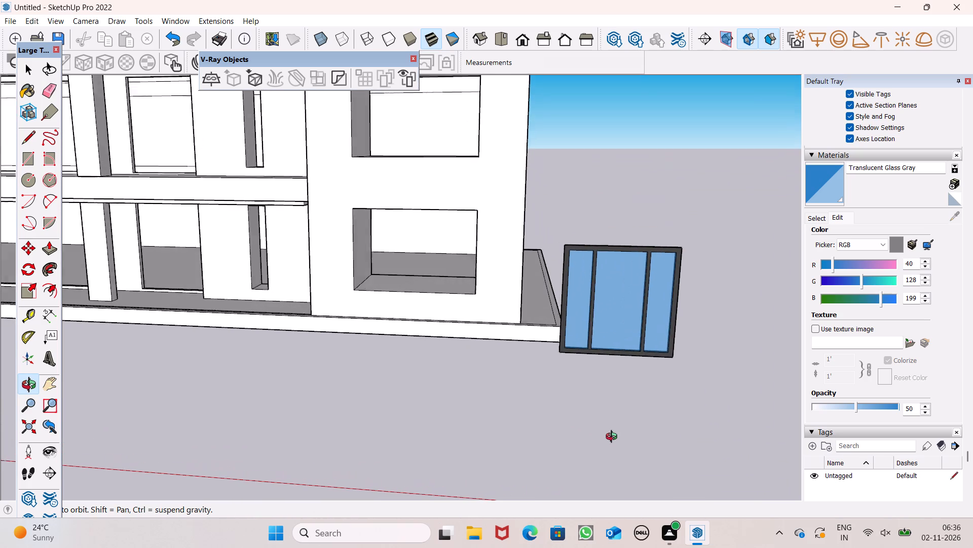
pyautogui.moveTo(614, 438); pyautogui.dragTo(615, 441, button='middle')
pyautogui.moveTo(661, 390); pyautogui.dragTo(350, 436, button='middle')
pyautogui.scroll(1, 349, 447)
pyautogui.press('space')
pyautogui.scroll(-7, 583, 434)
pyautogui.moveTo(584, 435); pyautogui.dragTo(341, 433, button='middle')
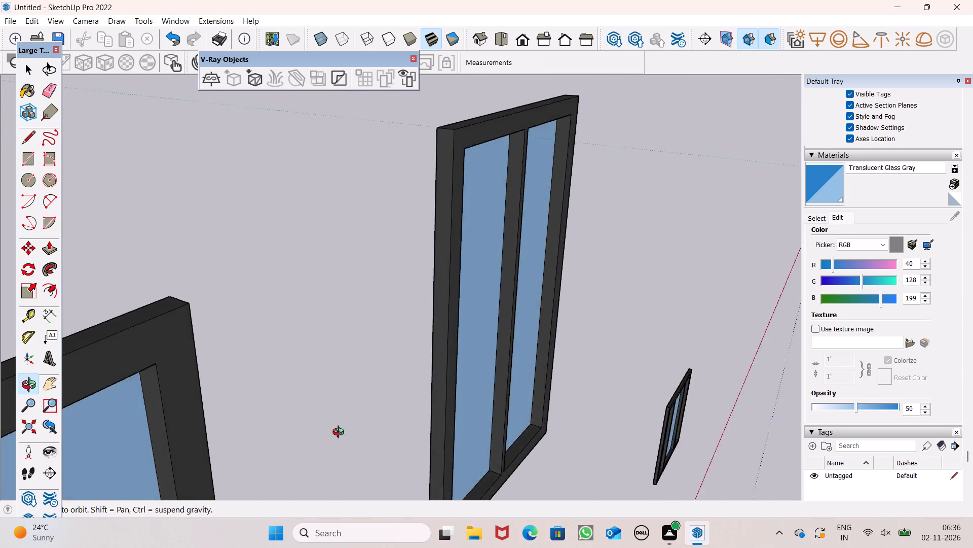
pyautogui.moveTo(341, 433); pyautogui.dragTo(388, 410, button='middle')
pyautogui.scroll(-6, 584, 366)
pyautogui.moveTo(561, 395); pyautogui.dragTo(480, 410, button='middle')
pyautogui.scroll(8, 430, 453)
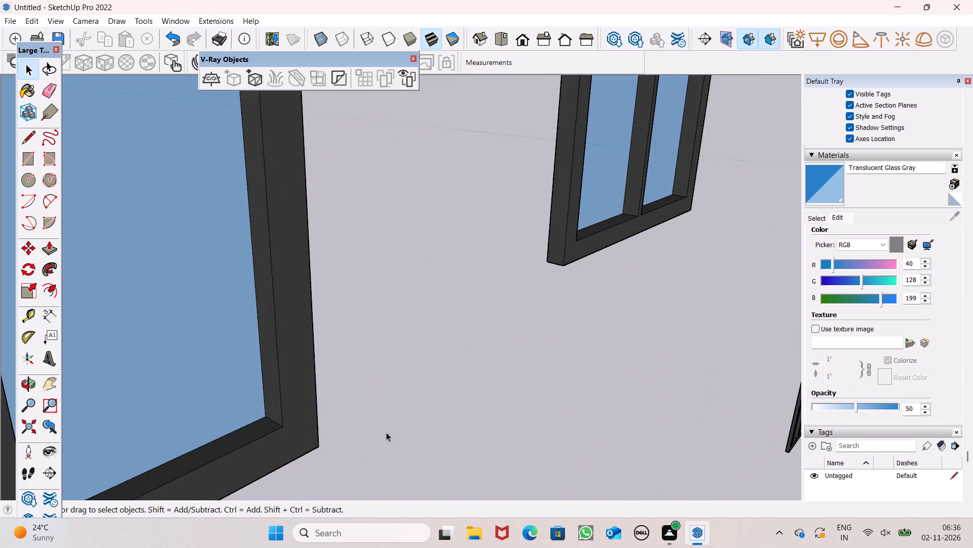
pyautogui.scroll(1, 503, 384)
pyautogui.moveTo(503, 384); pyautogui.dragTo(838, 476, button='middle')
pyautogui.scroll(-6, 547, 422)
pyautogui.moveTo(493, 435); pyautogui.dragTo(646, 390, button='middle')
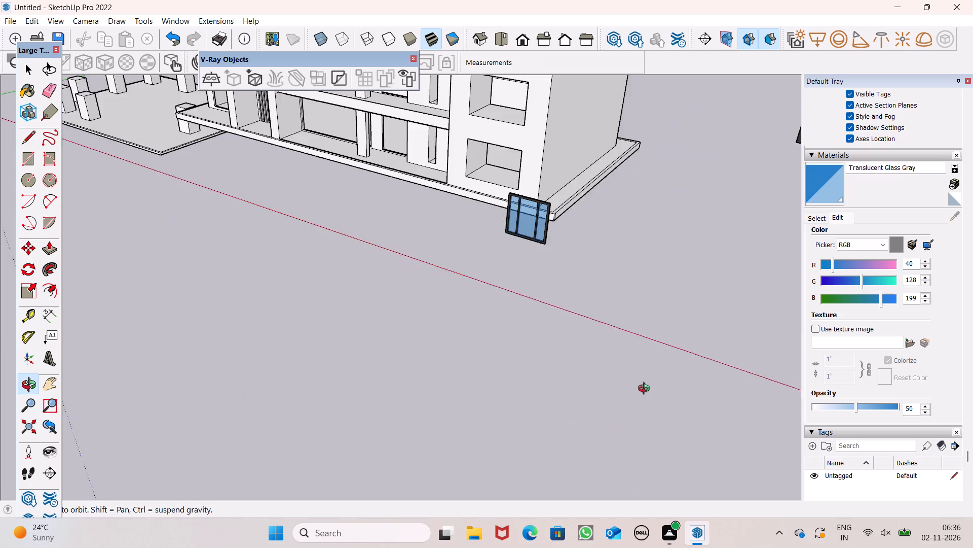
pyautogui.moveTo(646, 390); pyautogui.dragTo(663, 385, button='middle')
pyautogui.scroll(-5, 618, 291)
pyautogui.moveTo(613, 310); pyautogui.dragTo(660, 248, button='middle')
pyautogui.moveTo(661, 246); pyautogui.dragTo(679, 221, button='middle')
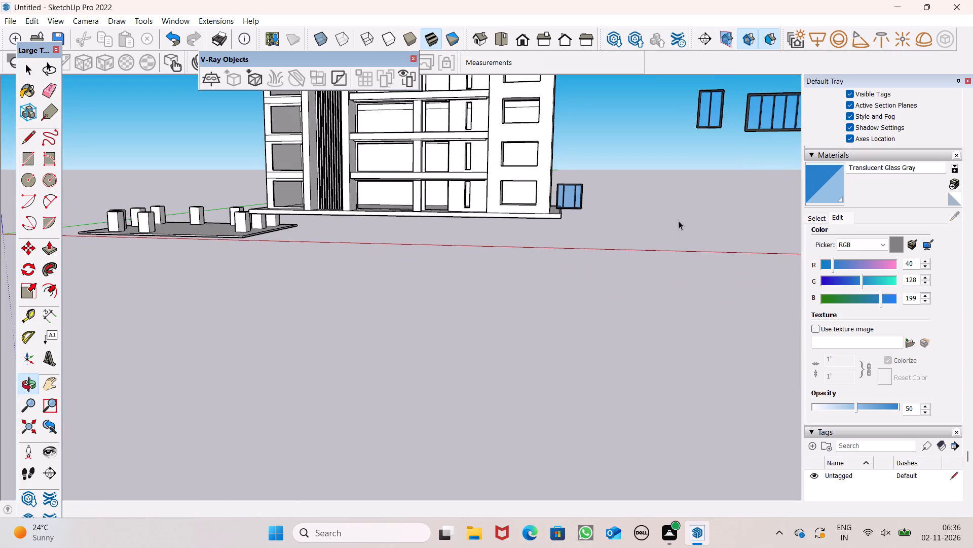
# Group all the connected geometry of the three-pane window standing beside the building's end bay.
pyautogui.scroll(9, 595, 194)
pyautogui.scroll(9, 527, 224)
pyautogui.tripleClick(535, 220)
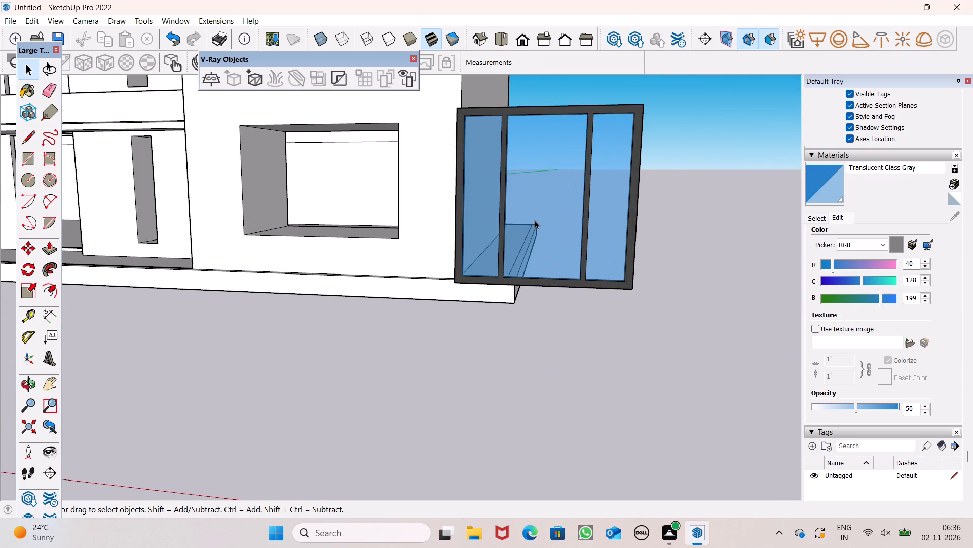
pyautogui.rightClick(535, 220)
pyautogui.click(582, 325)
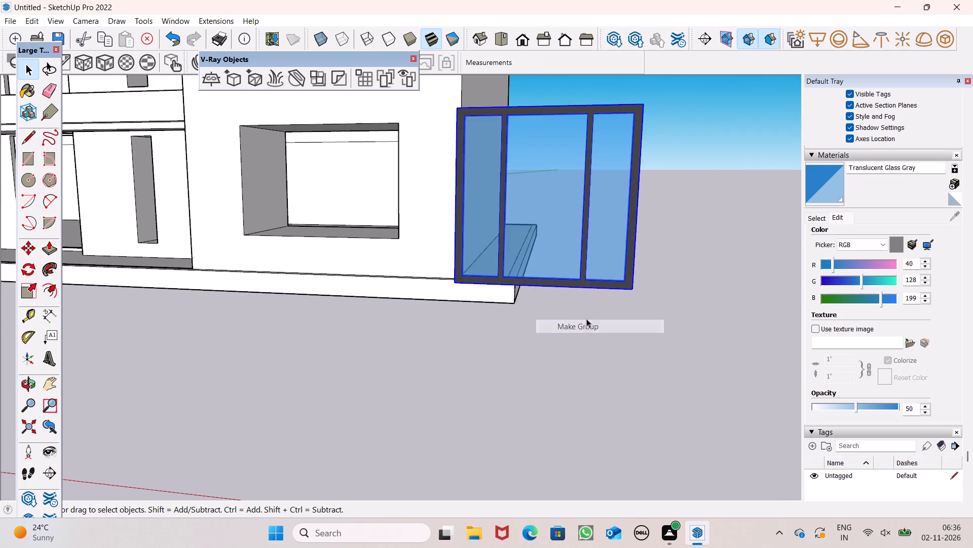
# Move the three-pane window group by its lower corner to the ground-floor opening in the end bay.
pyautogui.scroll(-10, 591, 314)
pyautogui.moveTo(544, 318); pyautogui.dragTo(609, 347, button='middle')
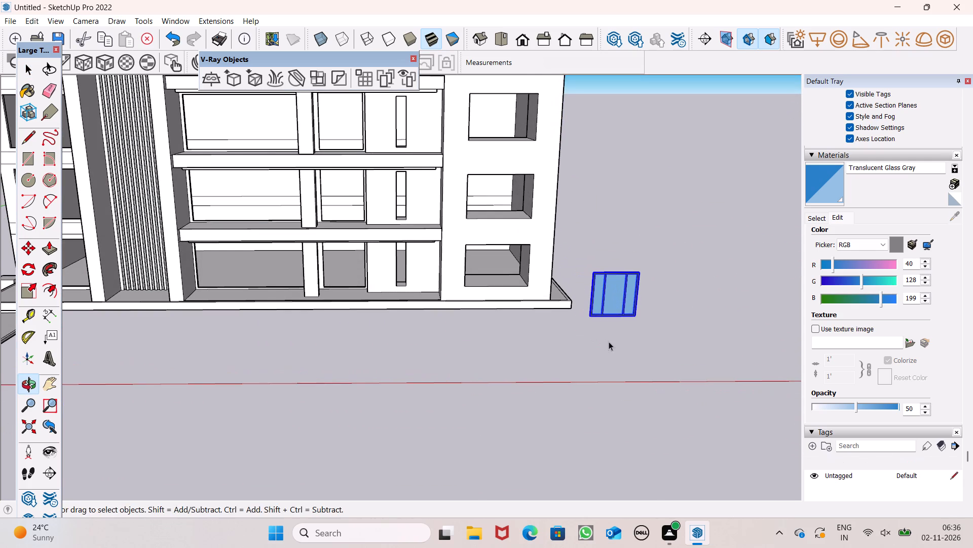
pyautogui.press('m')
pyautogui.press('Return')
pyautogui.scroll(-4, 624, 319)
pyautogui.scroll(6, 529, 282)
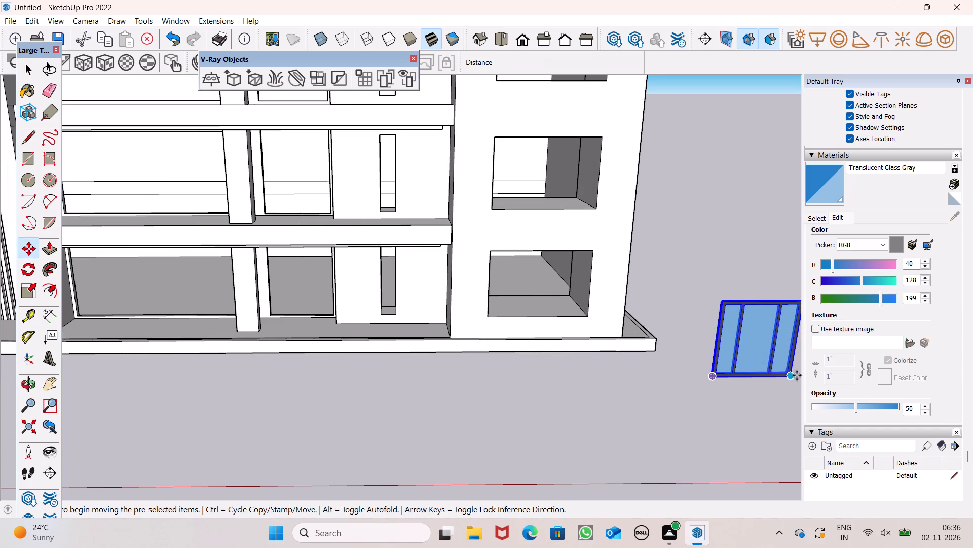
pyautogui.moveTo(792, 373); pyautogui.dragTo(588, 314)
# Fine-tune the window's position so its lower outer frame corner snaps onto the ground-floor opening's matching lower corner.
pyautogui.scroll(8, 531, 284)
pyautogui.moveTo(669, 330); pyautogui.dragTo(646, 393, button='middle')
pyautogui.scroll(3, 641, 368)
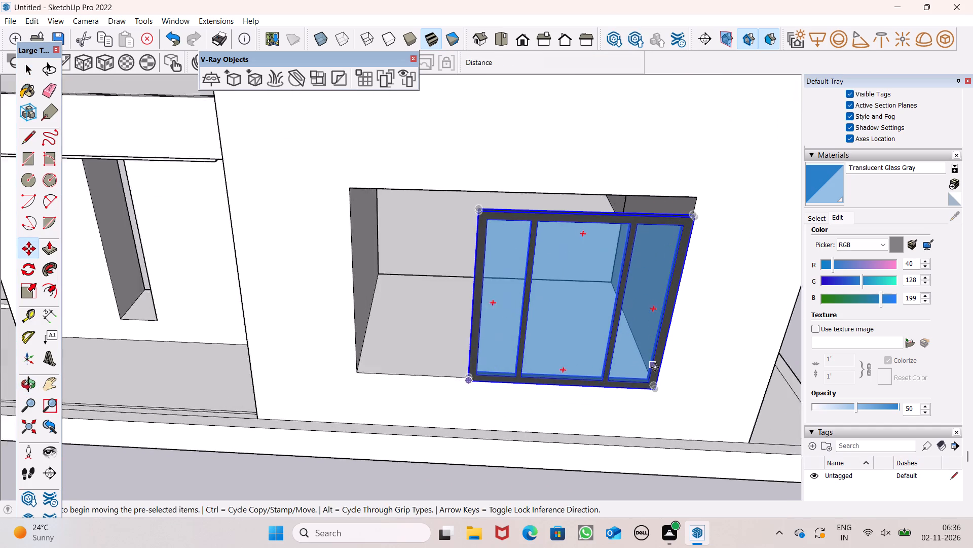
pyautogui.scroll(12, 655, 367)
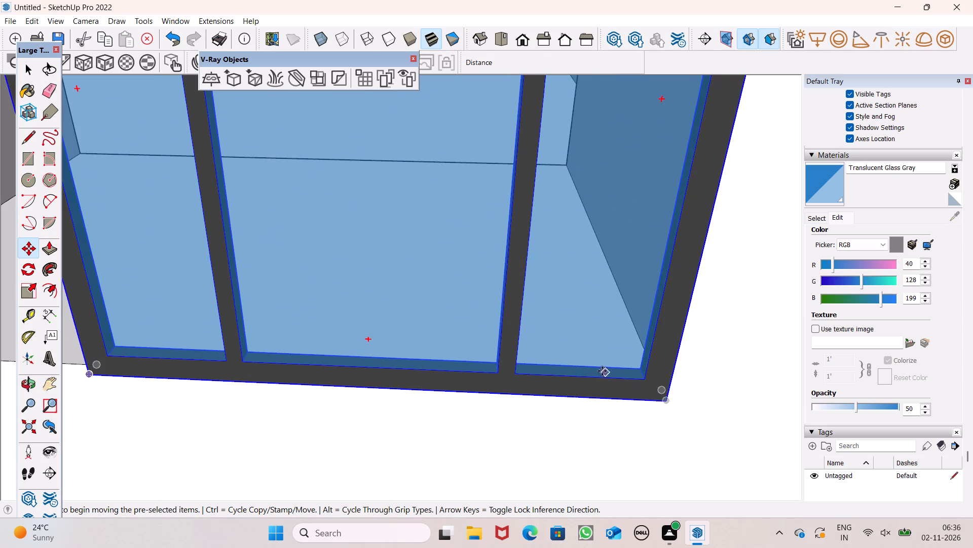
pyautogui.scroll(-3, 593, 371)
pyautogui.scroll(5, 634, 318)
pyautogui.scroll(-2, 634, 317)
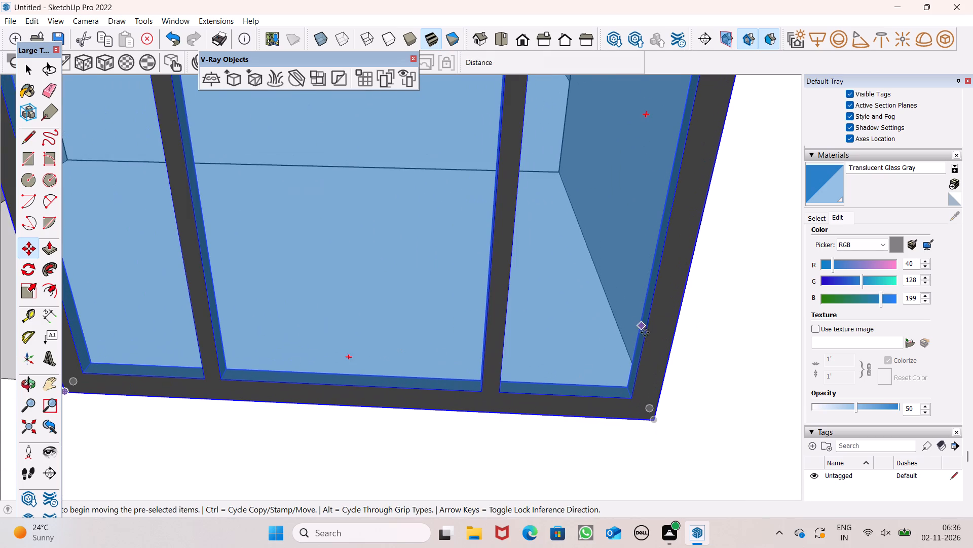
pyautogui.moveTo(646, 340); pyautogui.dragTo(648, 367, button='middle')
pyautogui.scroll(-4, 669, 393)
pyautogui.scroll(6, 684, 372)
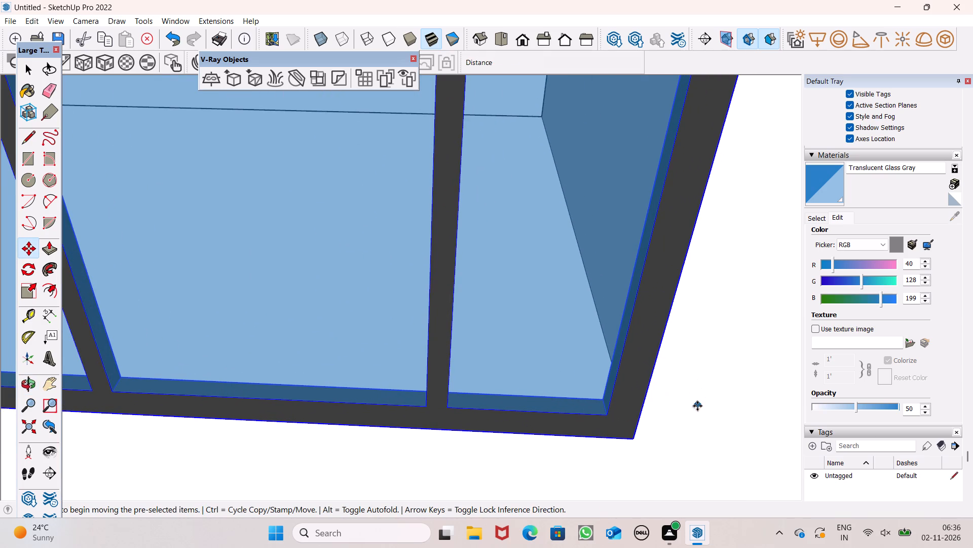
pyautogui.moveTo(623, 448); pyautogui.dragTo(626, 486, button='middle')
pyautogui.scroll(5, 626, 472)
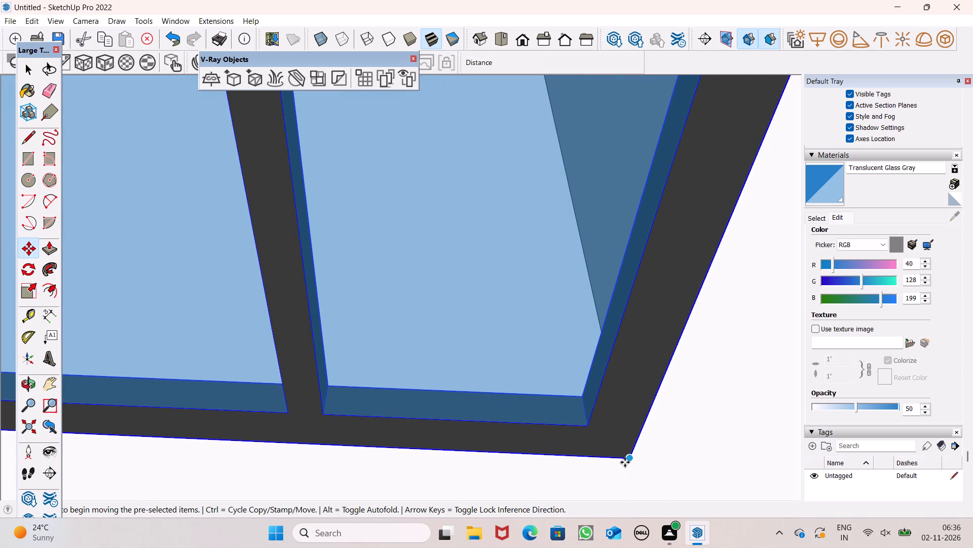
pyautogui.moveTo(626, 462); pyautogui.dragTo(614, 406)
pyautogui.scroll(-7, 607, 399)
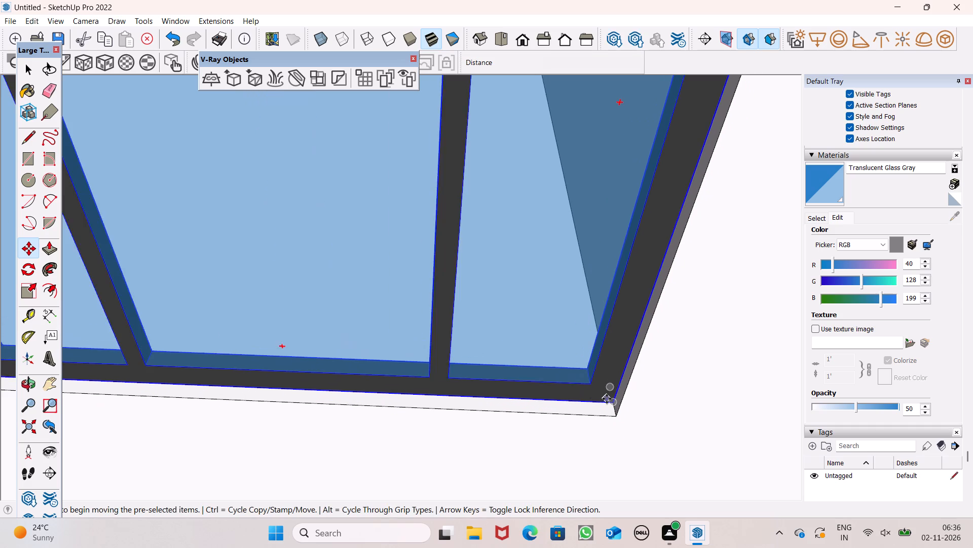
pyautogui.scroll(-8, 607, 391)
pyautogui.middleClick(611, 412)
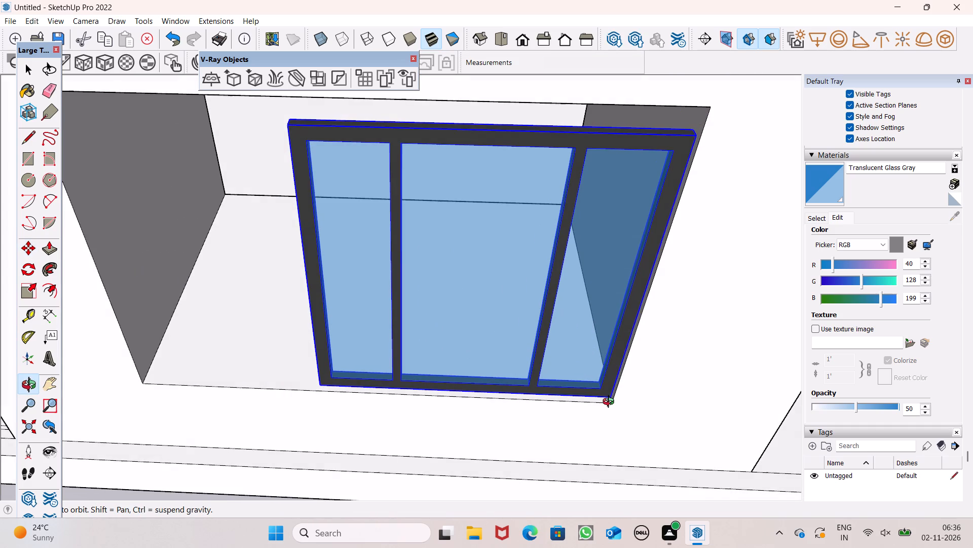
pyautogui.scroll(6, 611, 411)
pyautogui.moveTo(609, 387); pyautogui.dragTo(610, 390)
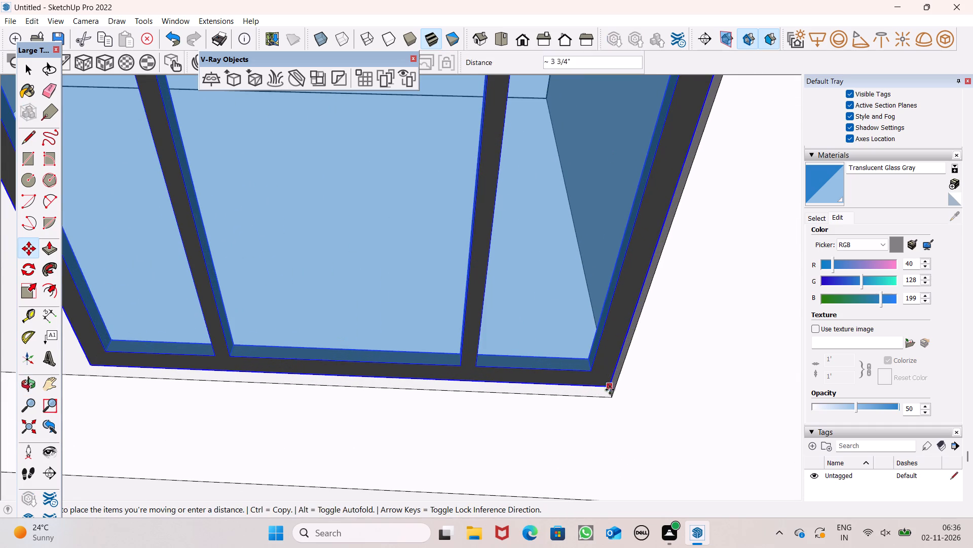
pyautogui.moveTo(610, 390); pyautogui.dragTo(612, 398)
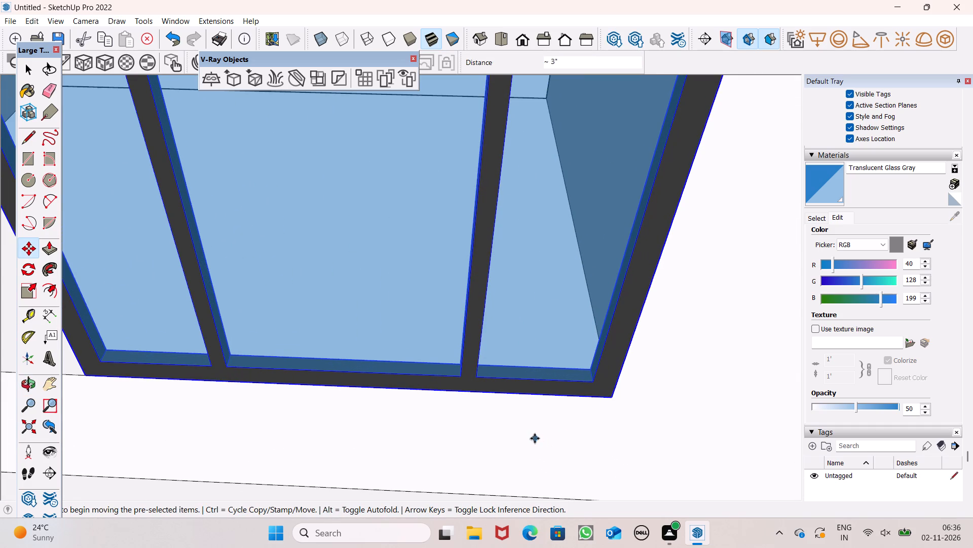
pyautogui.press('space')
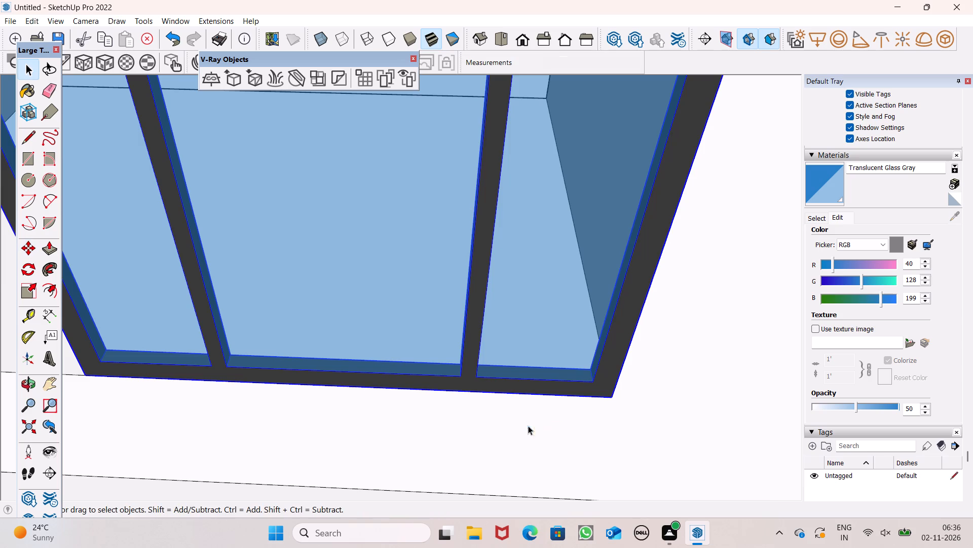
# Scale the window's width by about 1.62 so it spans the ground-floor opening from side to side.
pyautogui.scroll(-11, 542, 449)
pyautogui.moveTo(549, 415); pyautogui.dragTo(712, 249, button='middle')
pyautogui.scroll(-4, 711, 257)
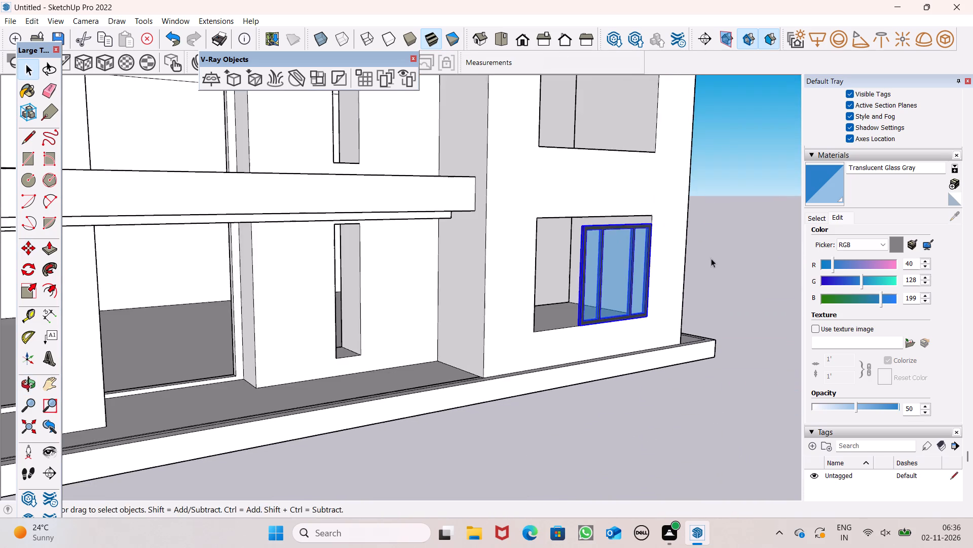
pyautogui.moveTo(683, 271); pyautogui.dragTo(670, 312, button='middle')
pyautogui.click(21, 299)
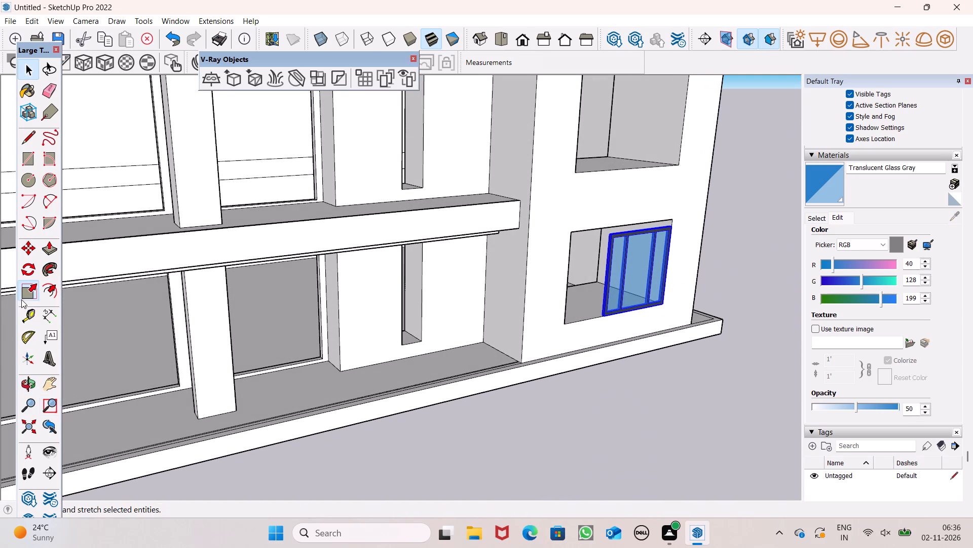
pyautogui.scroll(4, 618, 251)
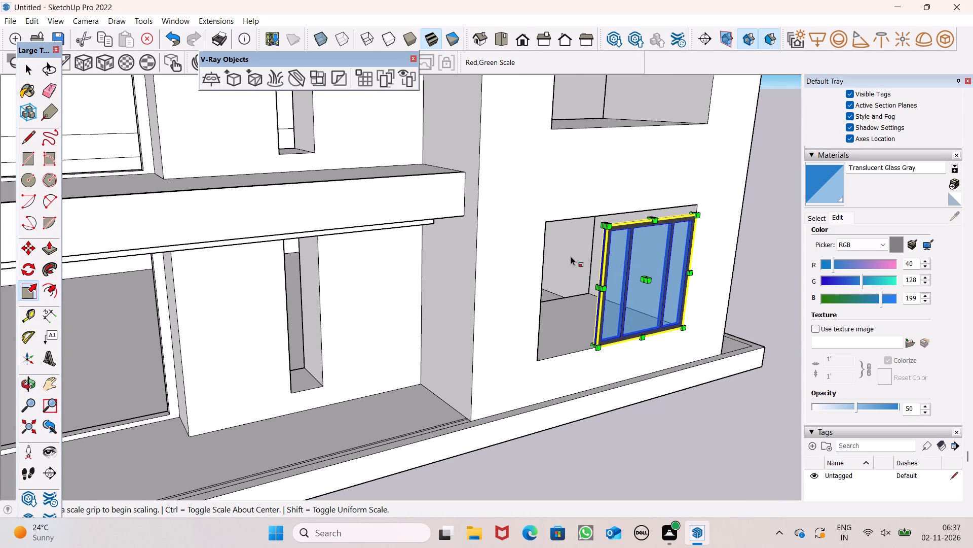
pyautogui.scroll(1, 570, 256)
pyautogui.moveTo(629, 296); pyautogui.dragTo(635, 308, button='middle')
pyautogui.scroll(6, 592, 294)
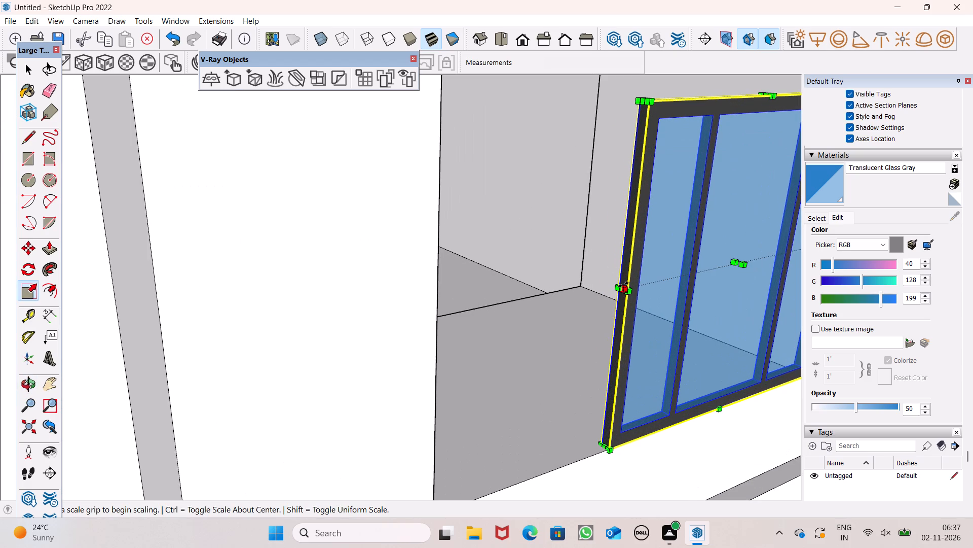
pyautogui.moveTo(623, 285); pyautogui.dragTo(434, 334)
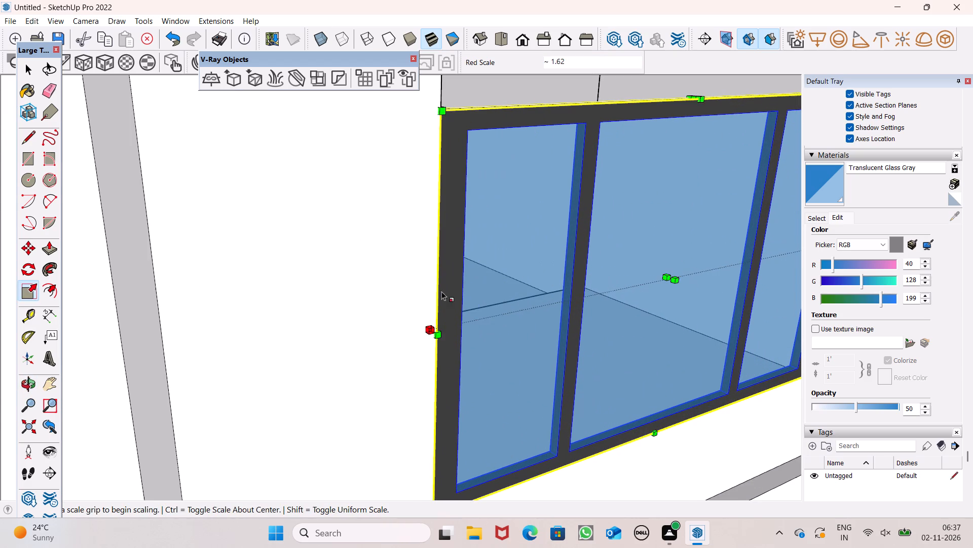
# Scale the window's height up to the top edge of the ground-floor opening and clear the selection.
pyautogui.scroll(-7, 443, 285)
pyautogui.scroll(8, 565, 114)
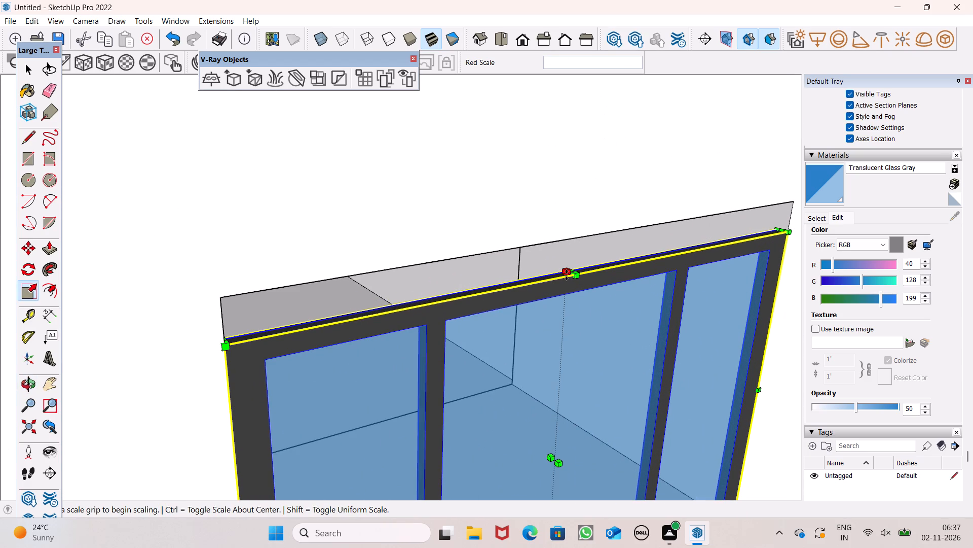
pyautogui.moveTo(567, 275); pyautogui.dragTo(561, 243)
pyautogui.scroll(-8, 555, 225)
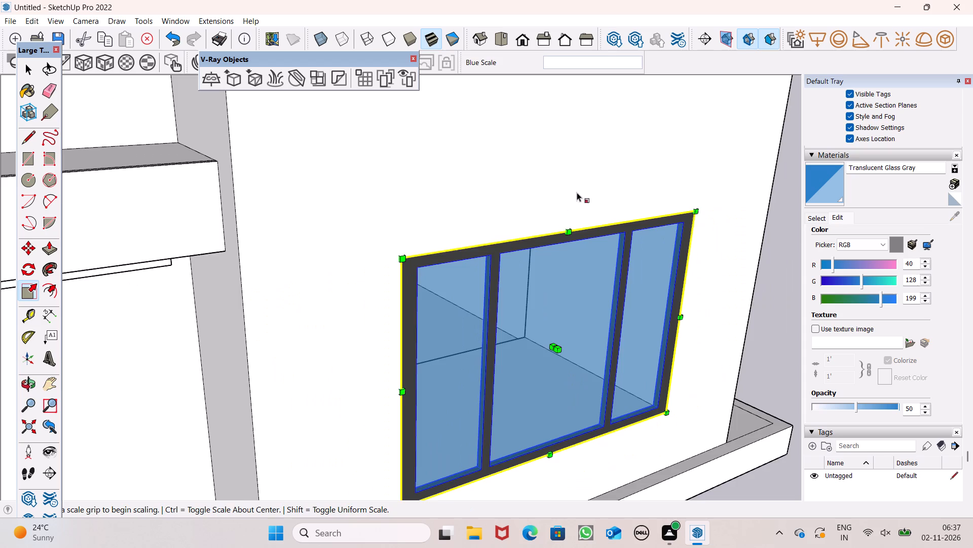
pyautogui.scroll(-7, 583, 173)
pyautogui.moveTo(594, 247); pyautogui.dragTo(394, 233, button='middle')
pyautogui.press('space')
pyautogui.scroll(-7, 426, 203)
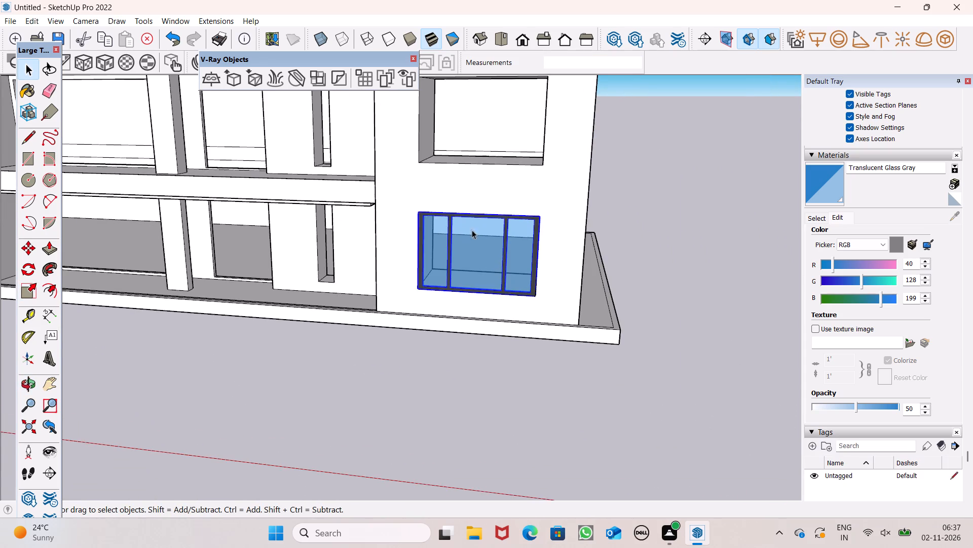
pyautogui.scroll(-6, 474, 246)
pyautogui.moveTo(485, 289); pyautogui.dragTo(503, 231, button='middle')
pyautogui.scroll(1, 502, 233)
pyautogui.click(635, 248)
# Copy the fitted window 17' 1 3/4" up into the second opening of the end bay, aligning the lower corners.
pyautogui.scroll(-6, 484, 237)
pyautogui.scroll(5, 444, 157)
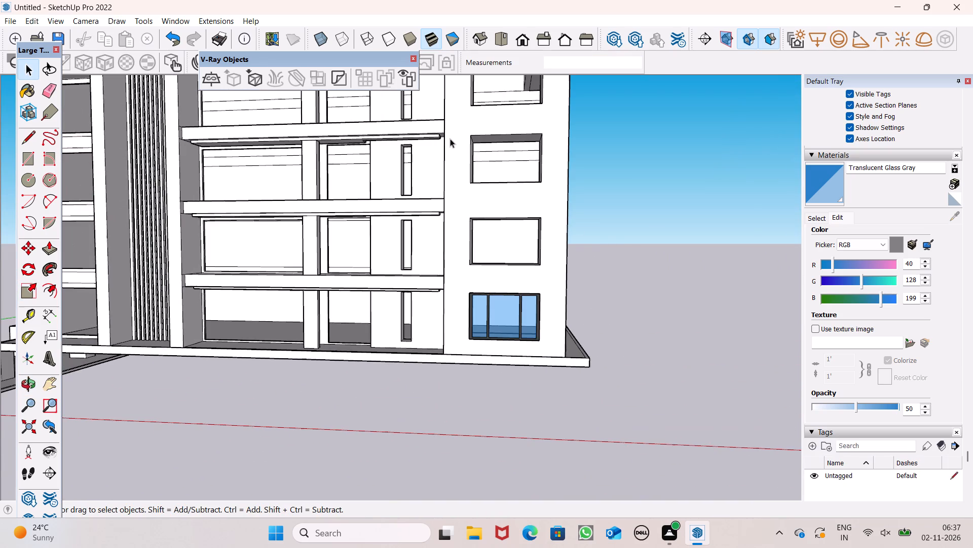
pyautogui.moveTo(511, 228); pyautogui.dragTo(511, 272, button='middle')
pyautogui.scroll(8, 462, 246)
pyautogui.click(523, 455)
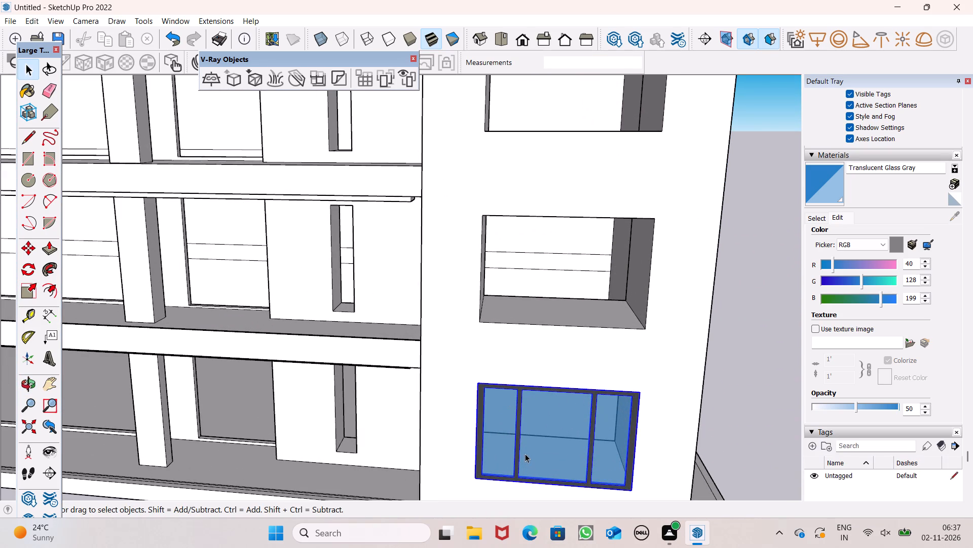
pyautogui.press('m')
pyautogui.press('Return')
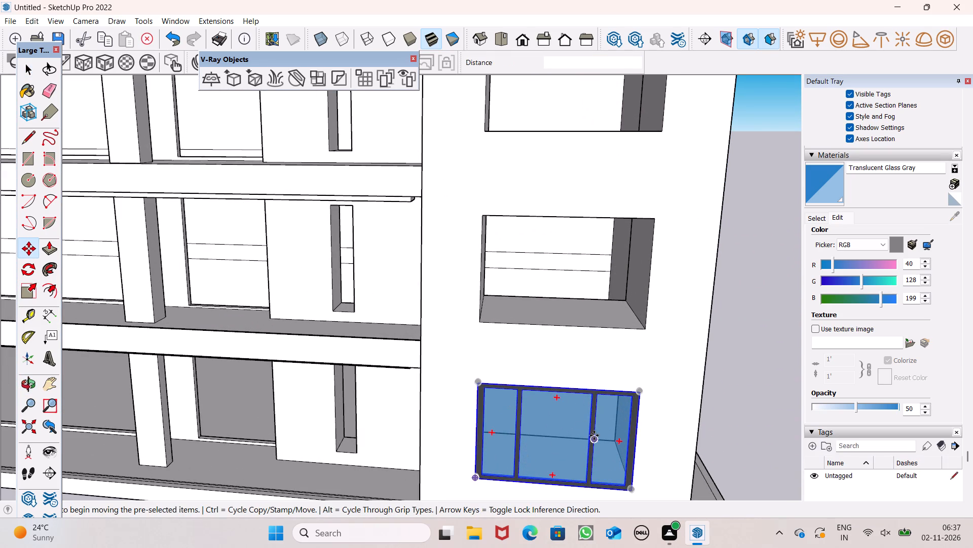
pyautogui.moveTo(631, 490); pyautogui.dragTo(614, 320)
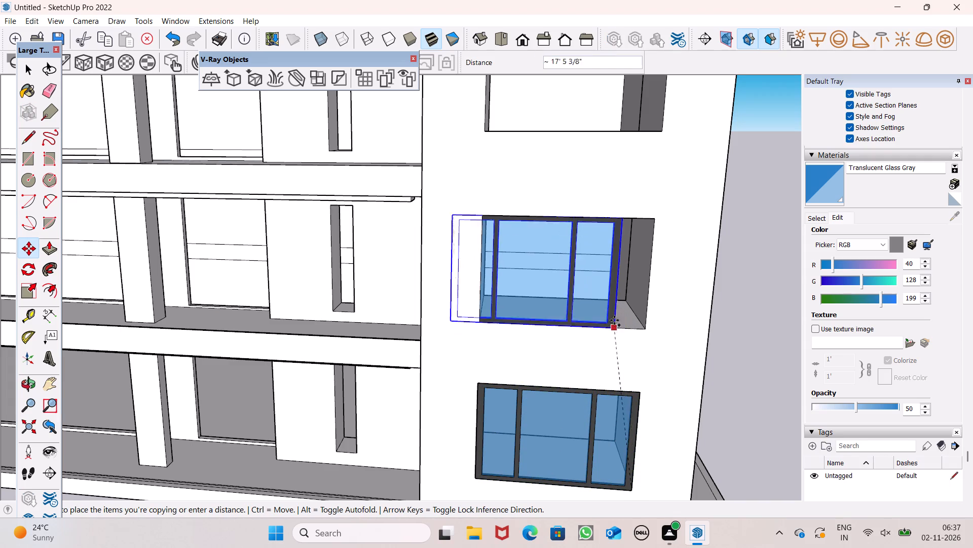
pyautogui.moveTo(614, 320); pyautogui.dragTo(639, 329)
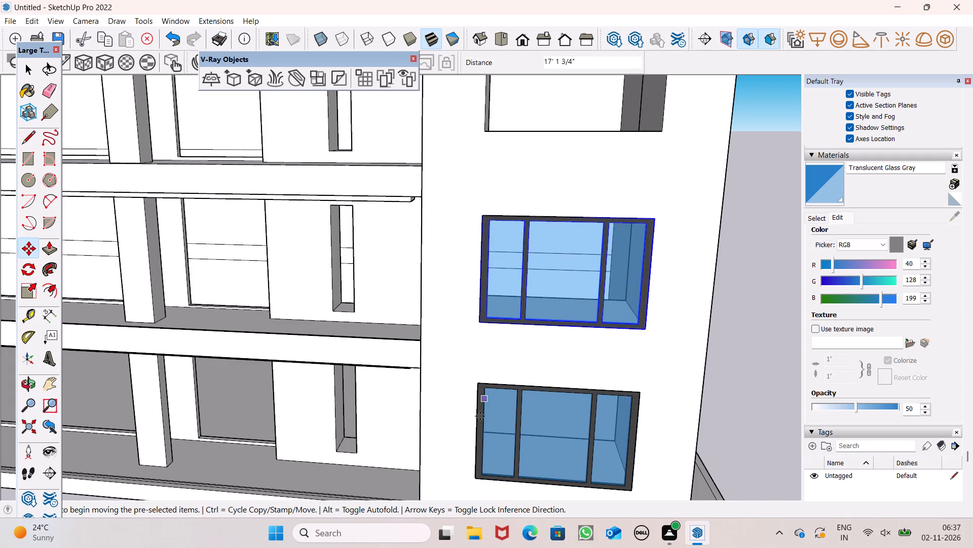
# Copy the window from the second opening of the end bay up into the third opening above it.
pyautogui.scroll(-6, 474, 439)
pyautogui.scroll(7, 529, 232)
pyautogui.scroll(-8, 540, 265)
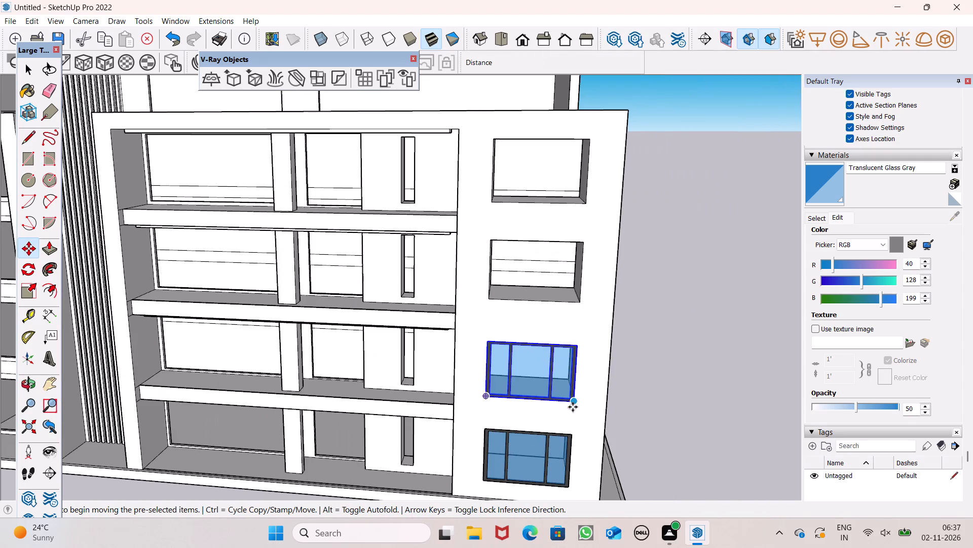
pyautogui.moveTo(574, 400); pyautogui.dragTo(577, 300)
pyautogui.click(577, 300)
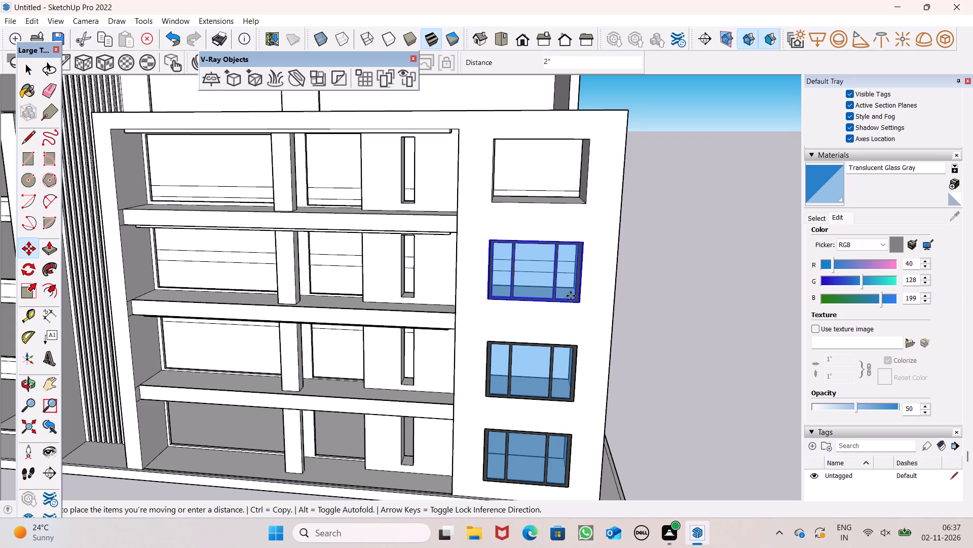
pyautogui.click(571, 296)
pyautogui.press('space')
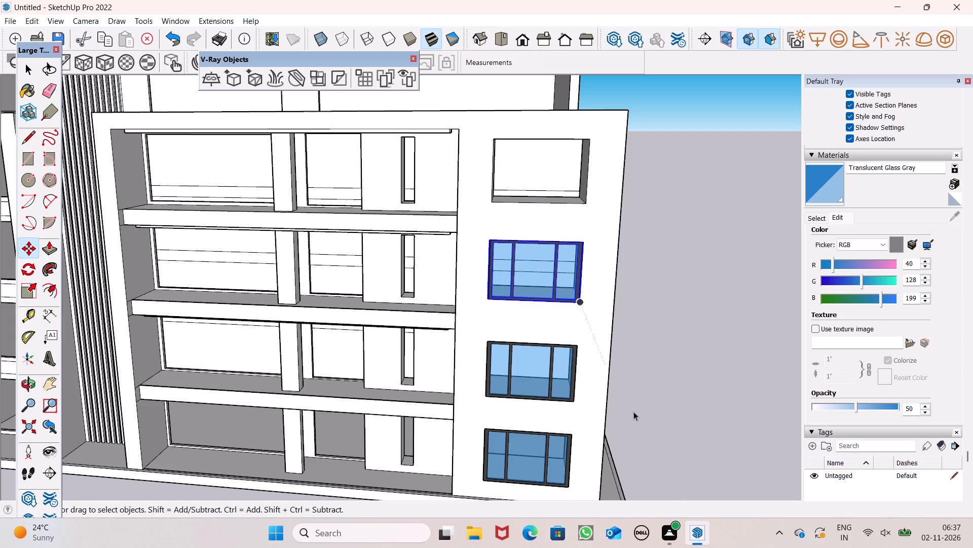
# Fine-tune the third-floor window's position so its lower outer frame corner snaps onto the opening's matching corner.
pyautogui.scroll(9, 565, 265)
pyautogui.moveTo(581, 331); pyautogui.dragTo(584, 351, button='middle')
pyautogui.scroll(1, 584, 351)
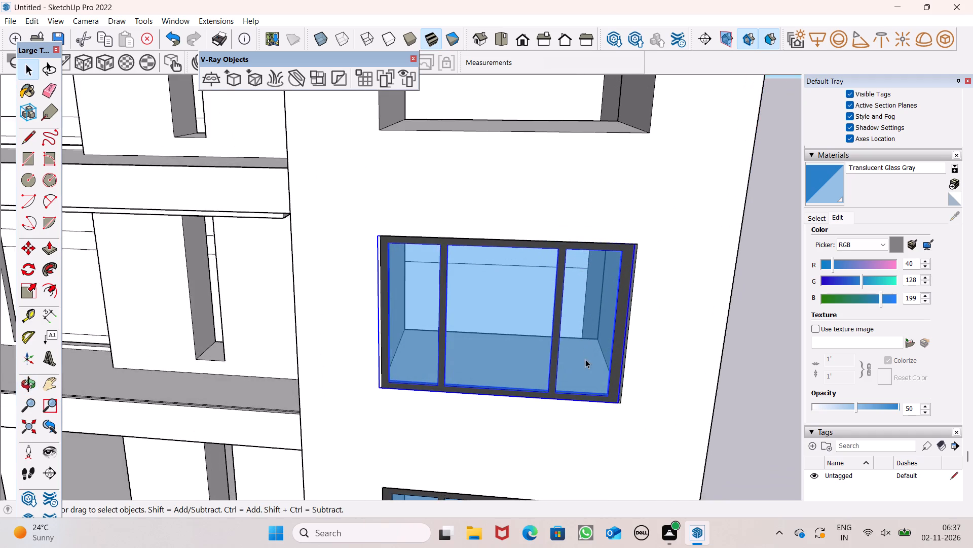
pyautogui.scroll(7, 590, 372)
pyautogui.scroll(-4, 660, 369)
pyautogui.click(638, 393)
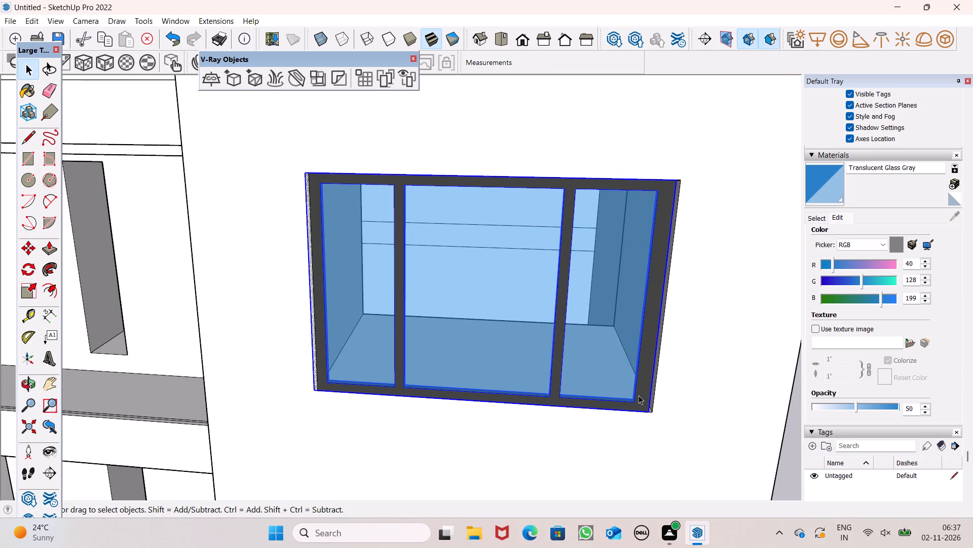
pyautogui.press('m')
pyautogui.press('Return')
pyautogui.scroll(6, 652, 426)
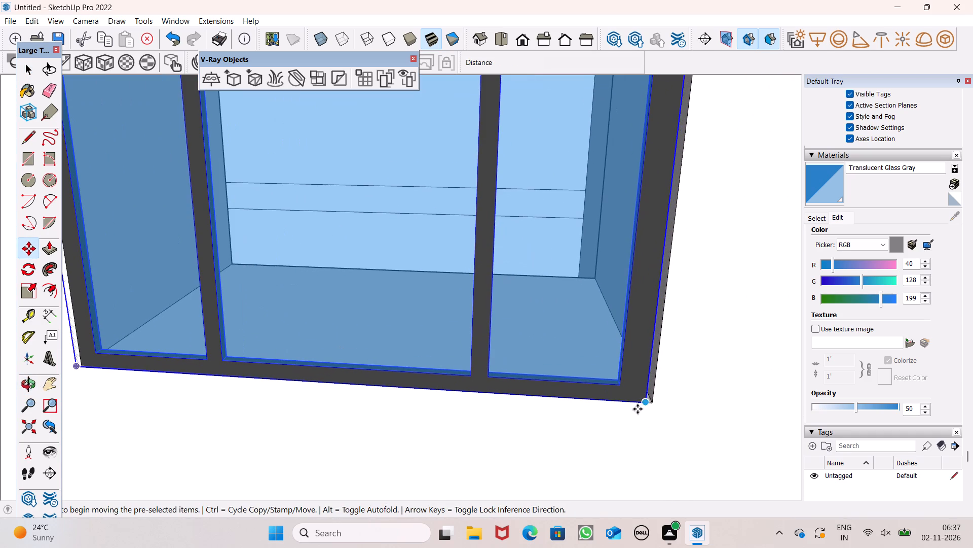
pyautogui.moveTo(643, 401); pyautogui.dragTo(651, 403)
pyautogui.scroll(-5, 698, 348)
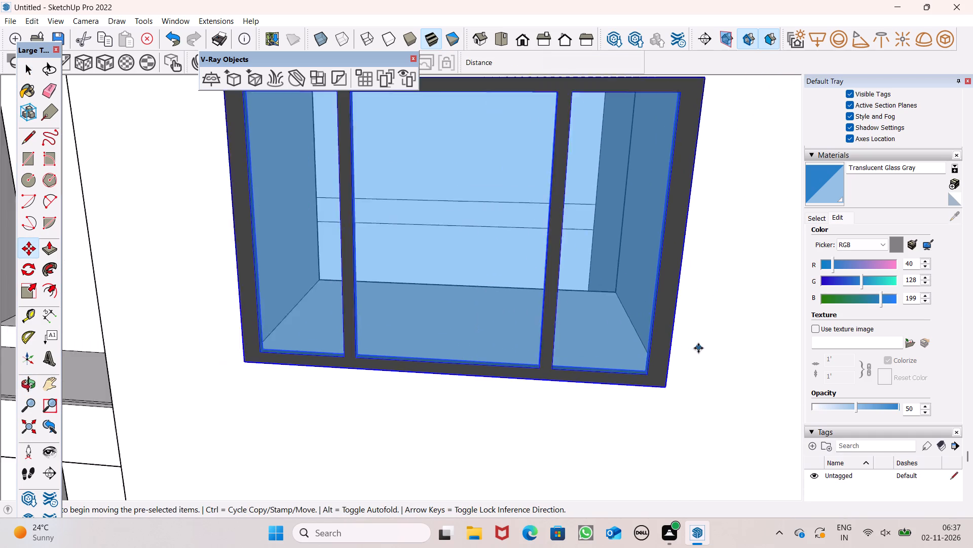
# Copy the third-floor window up into the top opening of the end bay, aligning the lower corners, and clear the selection.
pyautogui.scroll(-9, 698, 348)
pyautogui.scroll(-7, 518, 388)
pyautogui.scroll(-3, 504, 326)
pyautogui.moveTo(542, 374); pyautogui.dragTo(542, 408, button='middle')
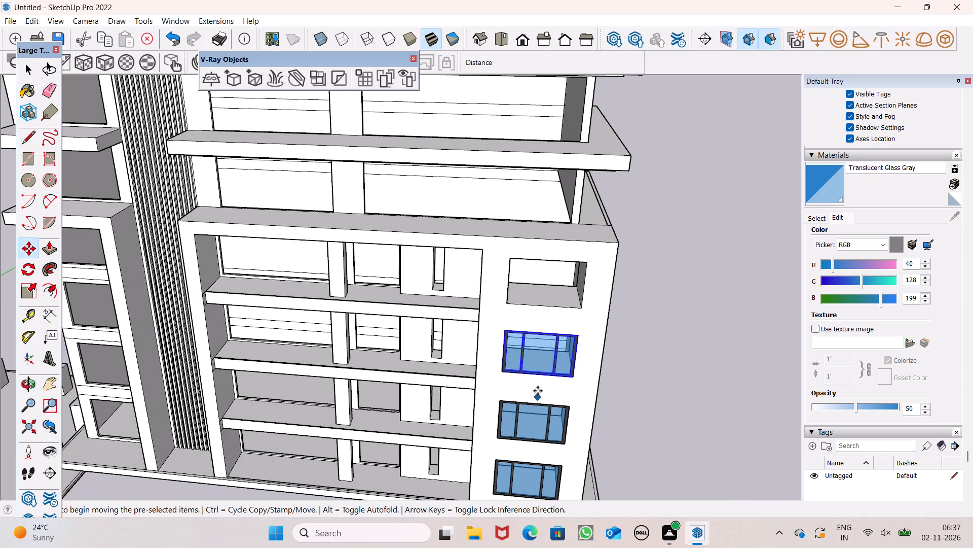
pyautogui.press('m')
pyautogui.press('Return')
pyautogui.scroll(7, 557, 305)
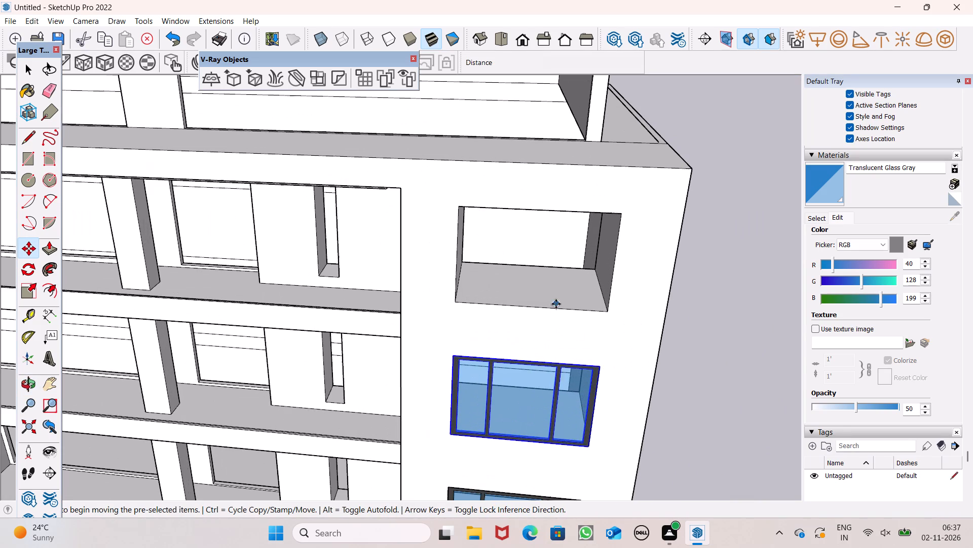
pyautogui.moveTo(589, 447); pyautogui.dragTo(589, 355)
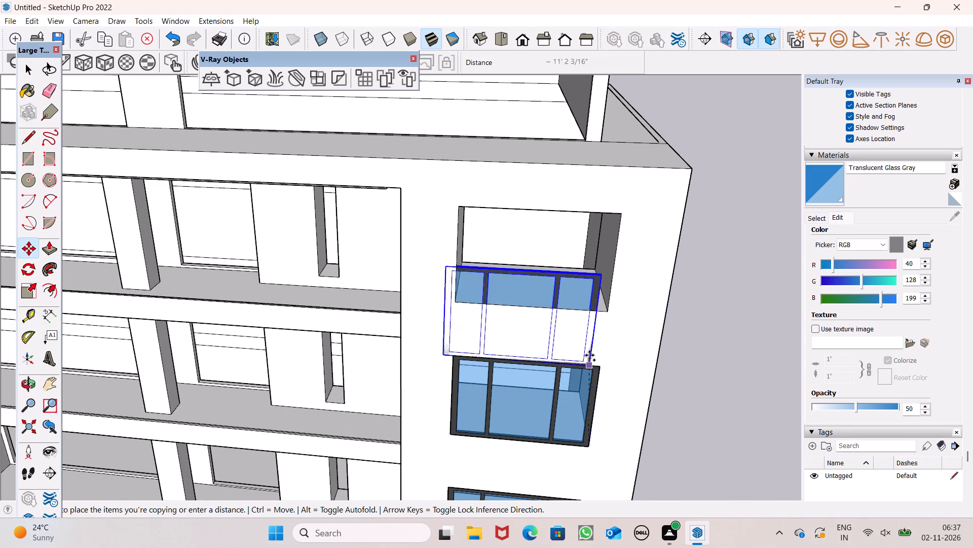
pyautogui.moveTo(589, 355); pyautogui.dragTo(607, 306)
pyautogui.press('space')
pyautogui.scroll(-7, 571, 293)
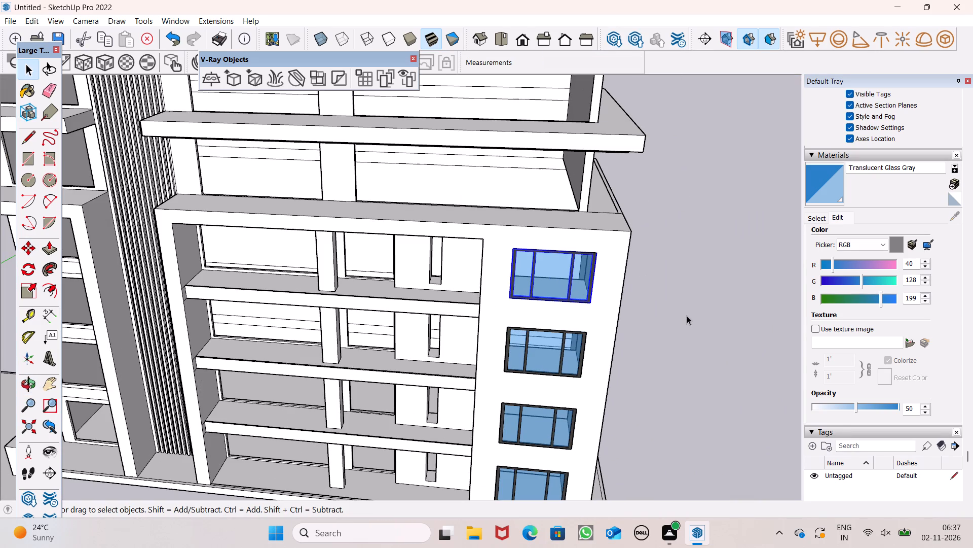
pyautogui.click(687, 316)
pyautogui.scroll(-4, 683, 205)
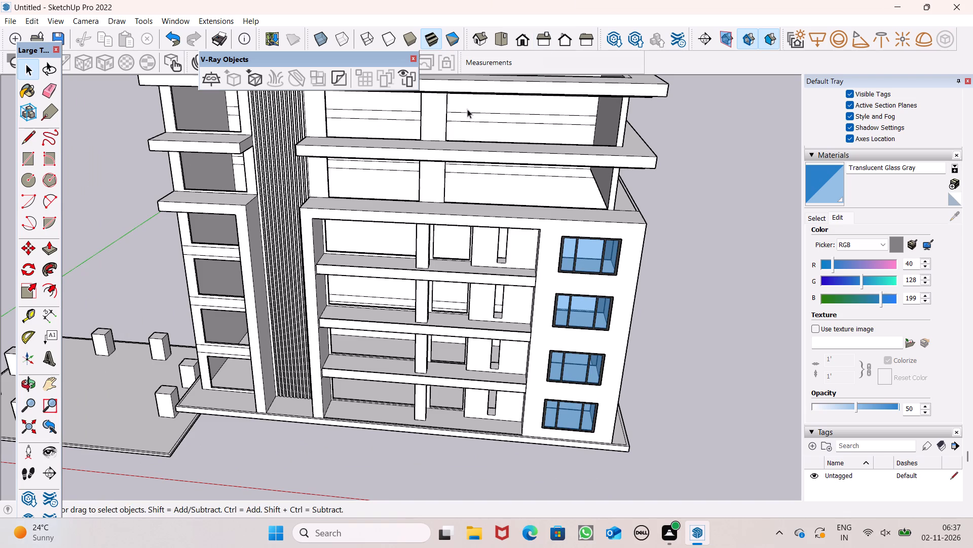
# Scale down the free-standing two-pane window beside the building.
pyautogui.scroll(-5, 478, 168)
pyautogui.moveTo(501, 303); pyautogui.dragTo(556, 225, button='middle')
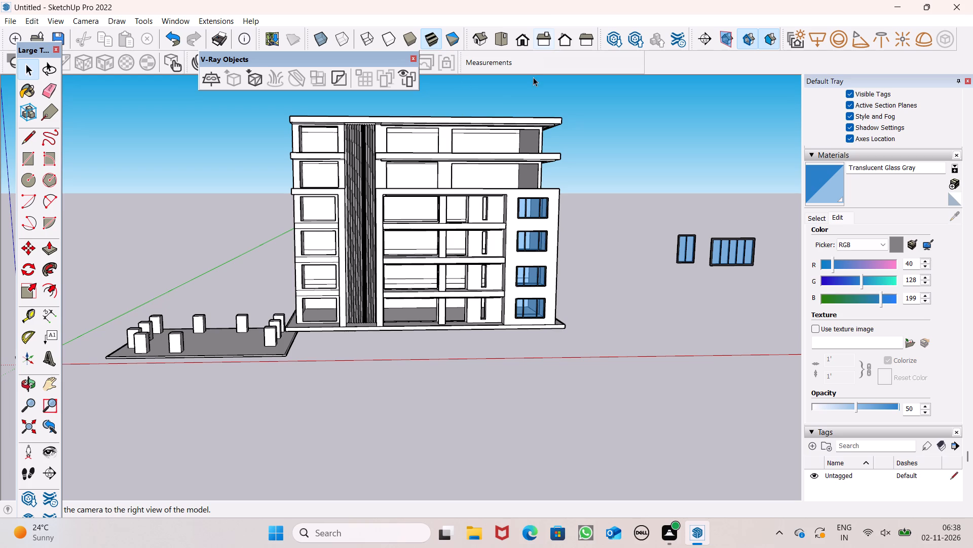
pyautogui.click(690, 250)
pyautogui.moveTo(713, 280); pyautogui.dragTo(683, 295, button='middle')
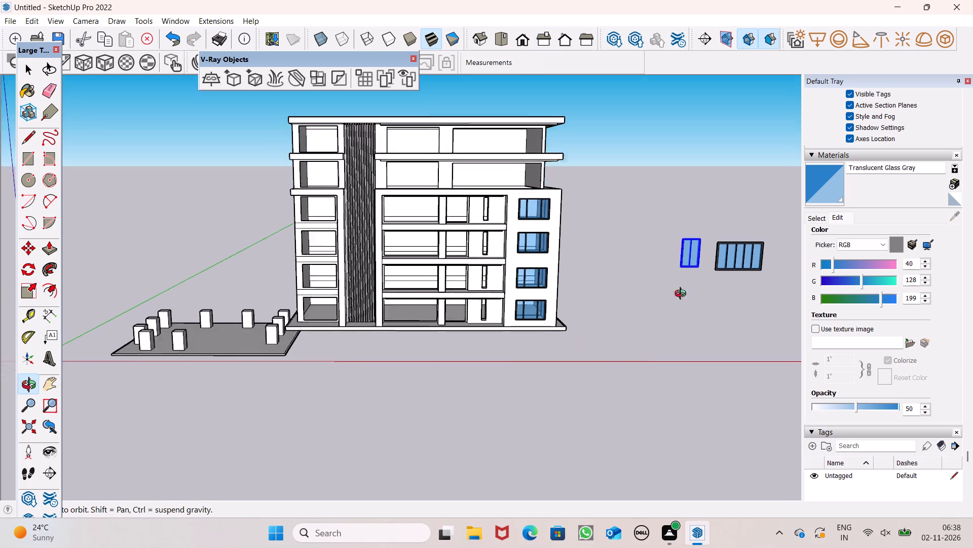
pyautogui.moveTo(683, 295); pyautogui.dragTo(670, 291, button='middle')
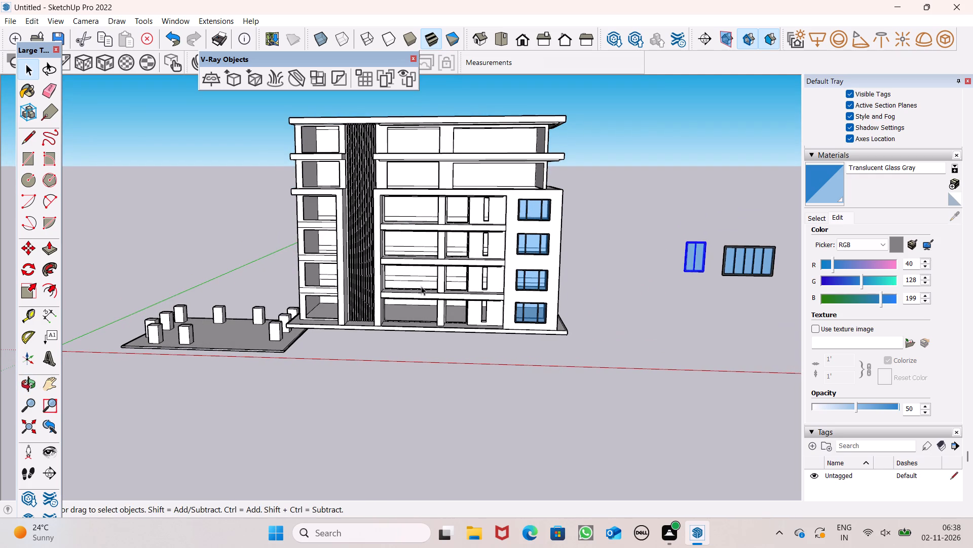
pyautogui.click(29, 291)
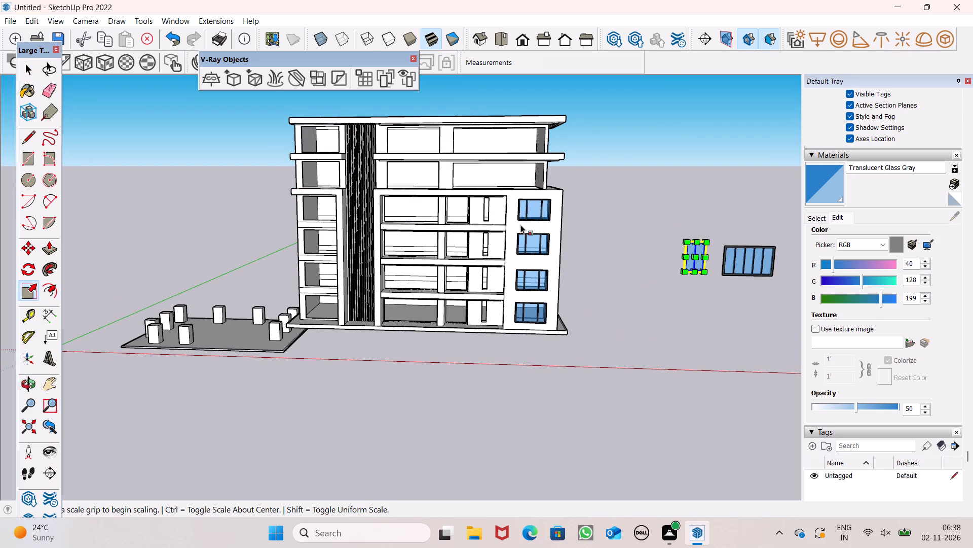
pyautogui.scroll(5, 714, 233)
pyautogui.moveTo(676, 248); pyautogui.dragTo(678, 277)
pyautogui.scroll(2, 704, 278)
pyautogui.click(704, 278)
# Scale the small two-pane window up uniformly by about 1.24 and clear the selection.
pyautogui.scroll(2, 689, 277)
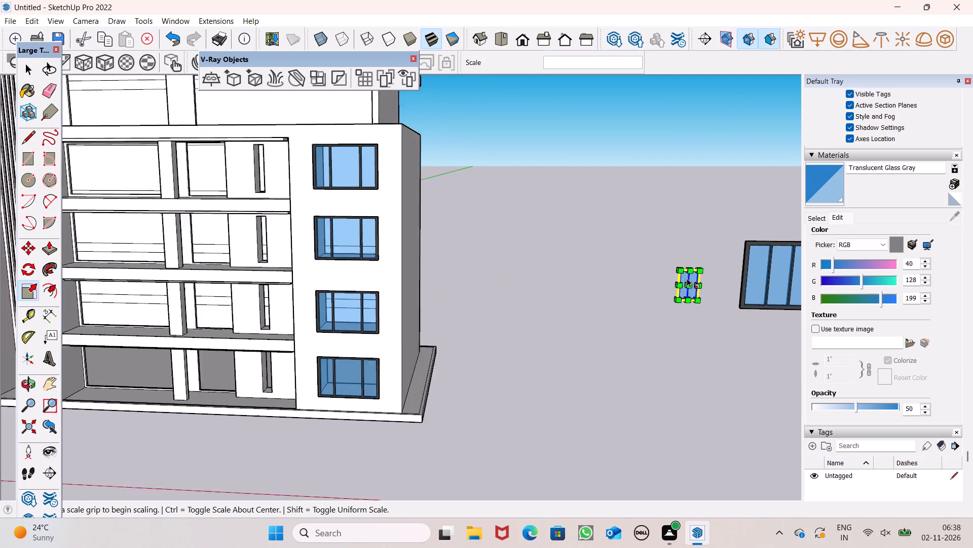
pyautogui.scroll(1, 687, 278)
pyautogui.moveTo(678, 273); pyautogui.dragTo(674, 262)
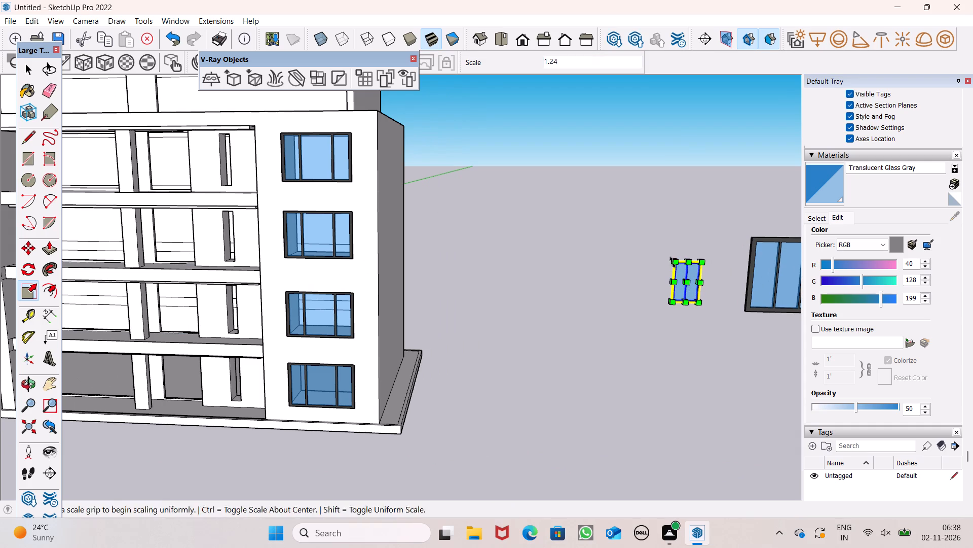
pyautogui.press('space')
pyautogui.click(646, 232)
# Move the small two-pane window about 150' across to the front of the building's ground-floor recessed bay.
pyautogui.scroll(-12, 723, 216)
pyautogui.moveTo(556, 322); pyautogui.dragTo(579, 333, button='middle')
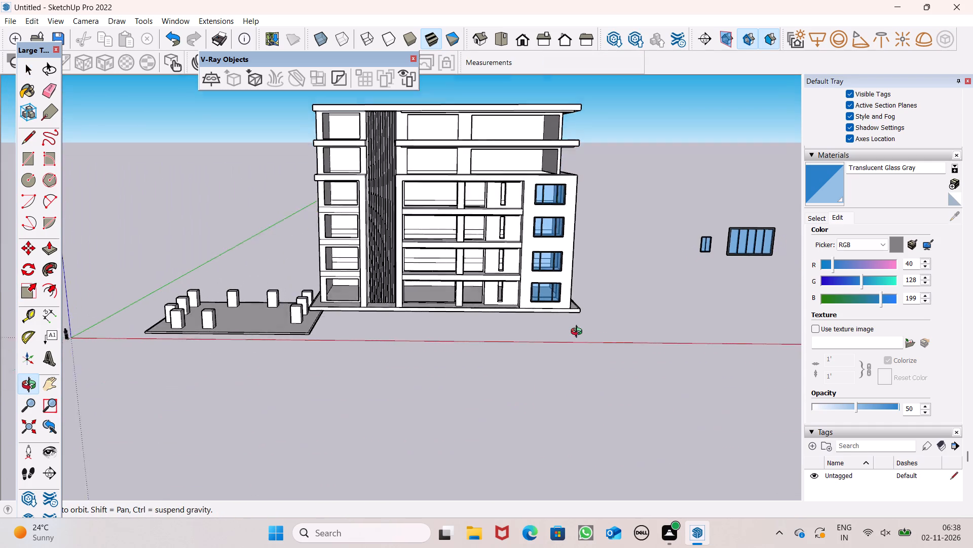
pyautogui.moveTo(579, 333); pyautogui.dragTo(588, 345, button='middle')
pyautogui.click(704, 248)
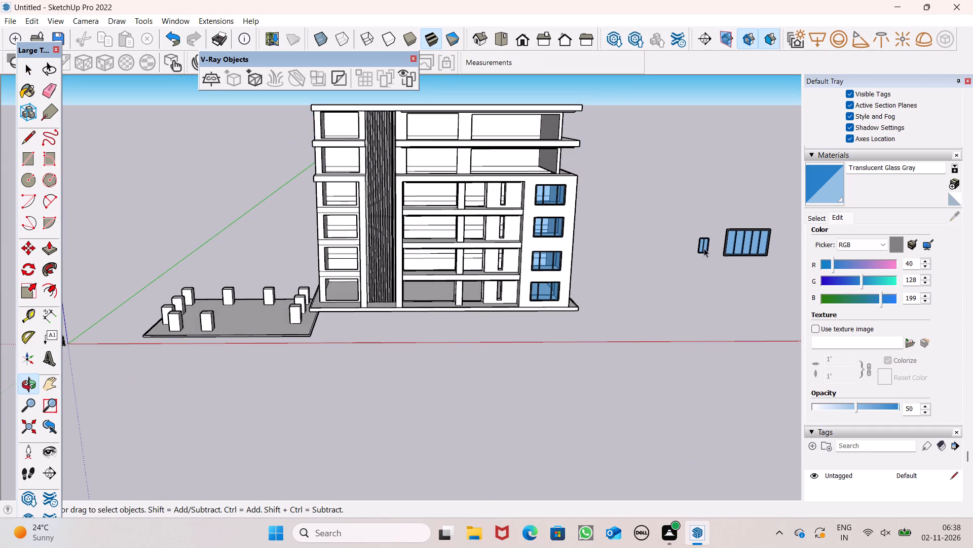
pyautogui.press('m')
pyautogui.press('Return')
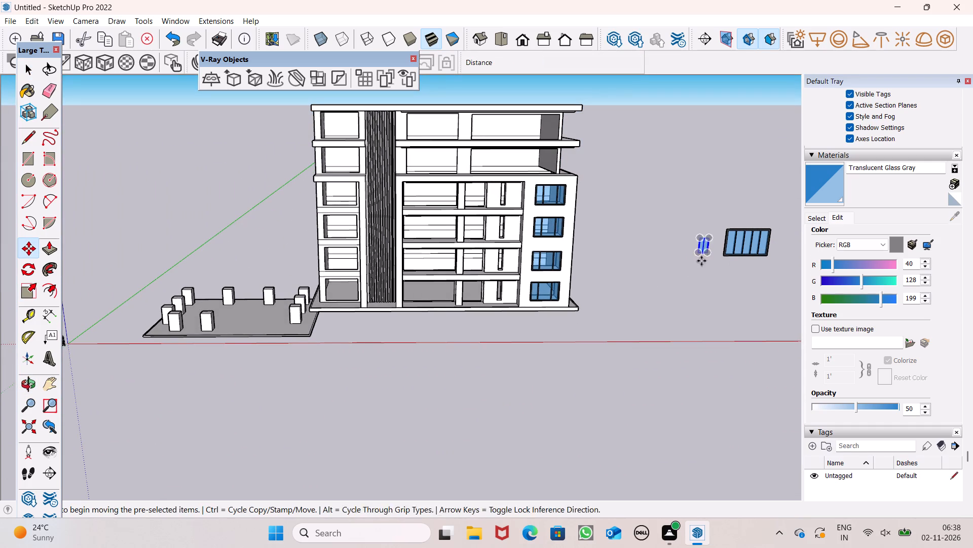
pyautogui.moveTo(709, 254); pyautogui.dragTo(475, 297)
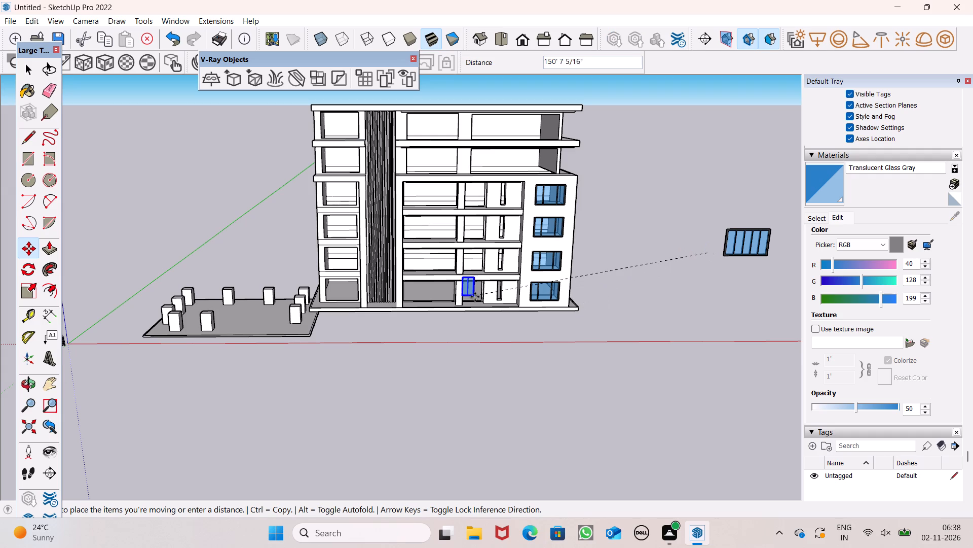
pyautogui.moveTo(475, 297); pyautogui.dragTo(480, 302)
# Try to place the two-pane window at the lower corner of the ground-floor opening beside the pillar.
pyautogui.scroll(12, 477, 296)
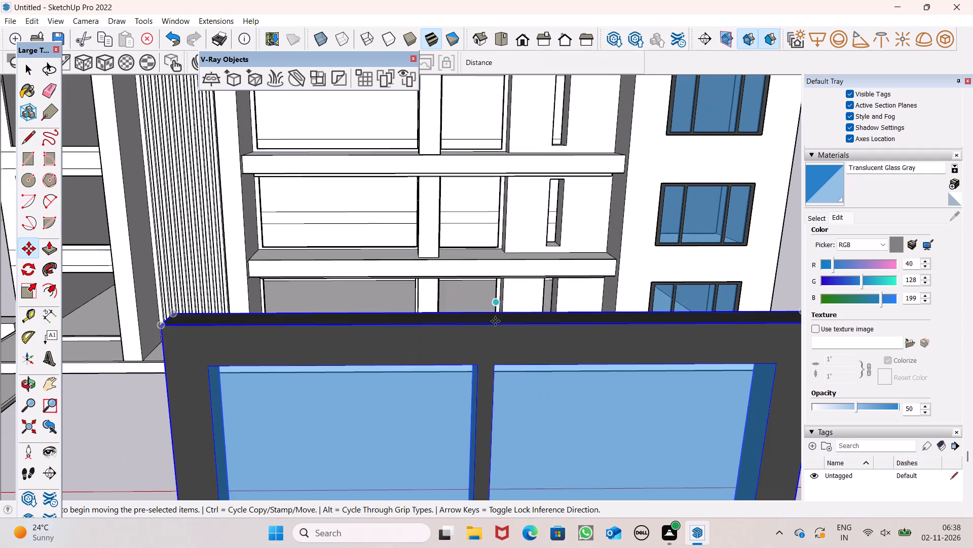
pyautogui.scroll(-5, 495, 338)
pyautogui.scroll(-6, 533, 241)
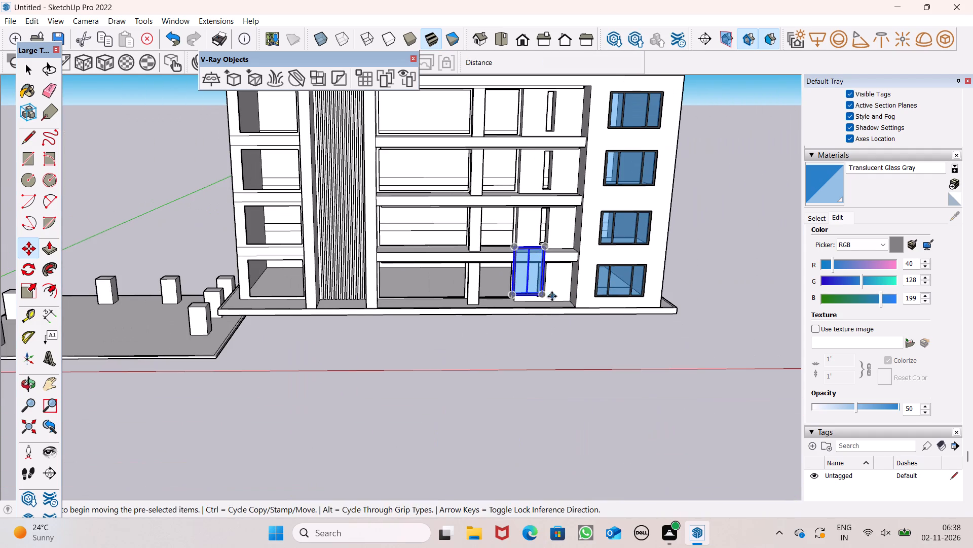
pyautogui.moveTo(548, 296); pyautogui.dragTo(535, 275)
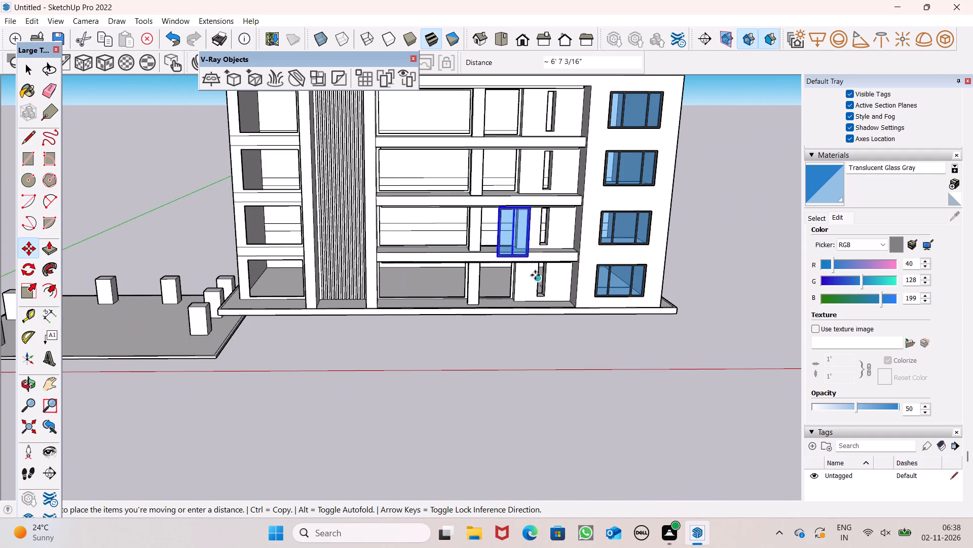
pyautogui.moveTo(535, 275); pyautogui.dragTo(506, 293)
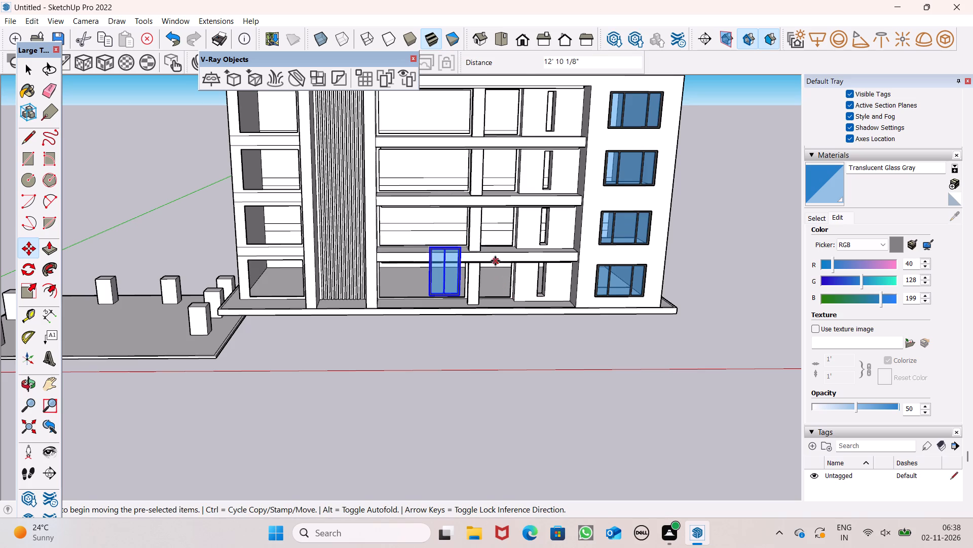
# Move the two-pane window onto the facade, into the second-storey opening between the pillar and the narrow slot.
pyautogui.scroll(7, 495, 256)
pyautogui.scroll(-5, 500, 252)
pyautogui.moveTo(575, 293); pyautogui.dragTo(543, 328, button='middle')
pyautogui.scroll(-6, 565, 248)
pyautogui.moveTo(601, 290); pyautogui.dragTo(570, 306, button='middle')
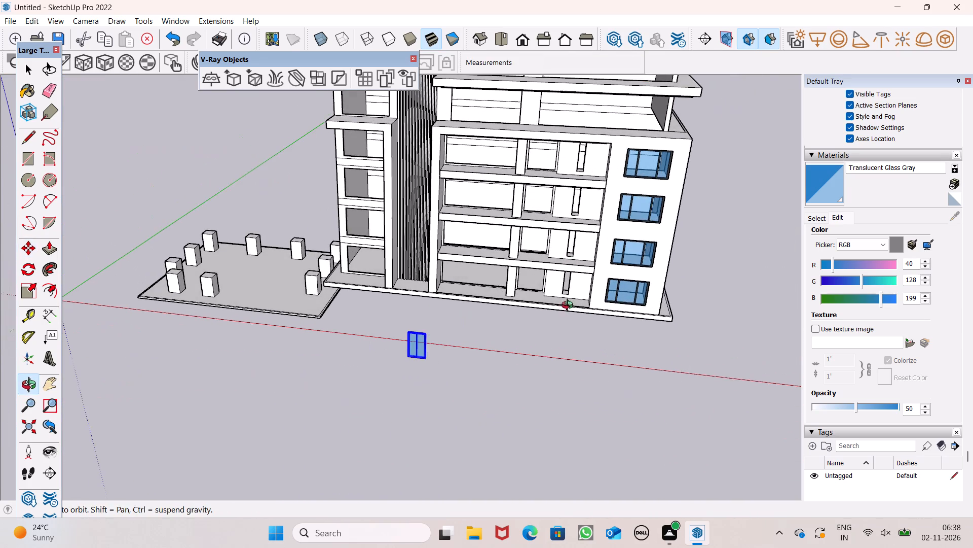
pyautogui.moveTo(570, 306); pyautogui.dragTo(568, 305, button='middle')
pyautogui.moveTo(425, 356); pyautogui.dragTo(531, 294)
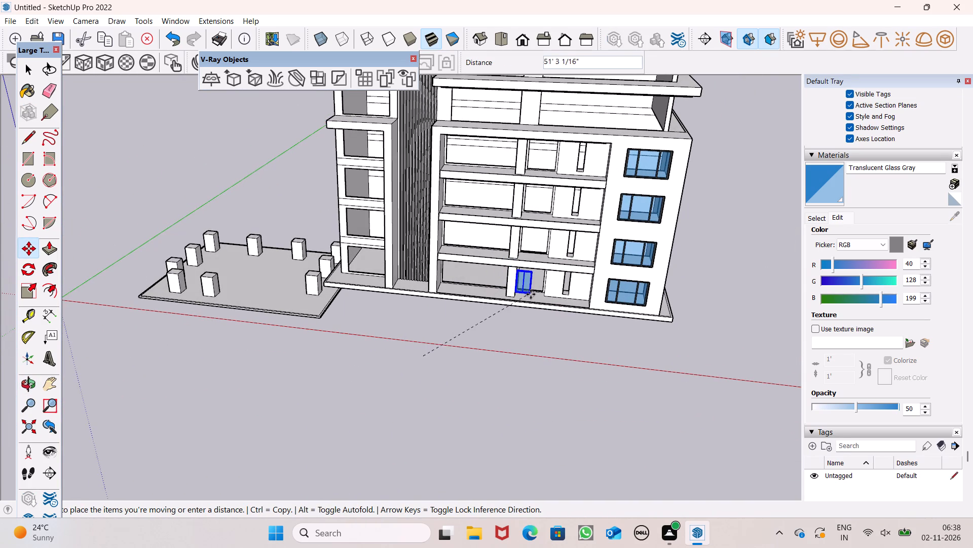
pyautogui.moveTo(531, 294); pyautogui.dragTo(534, 287)
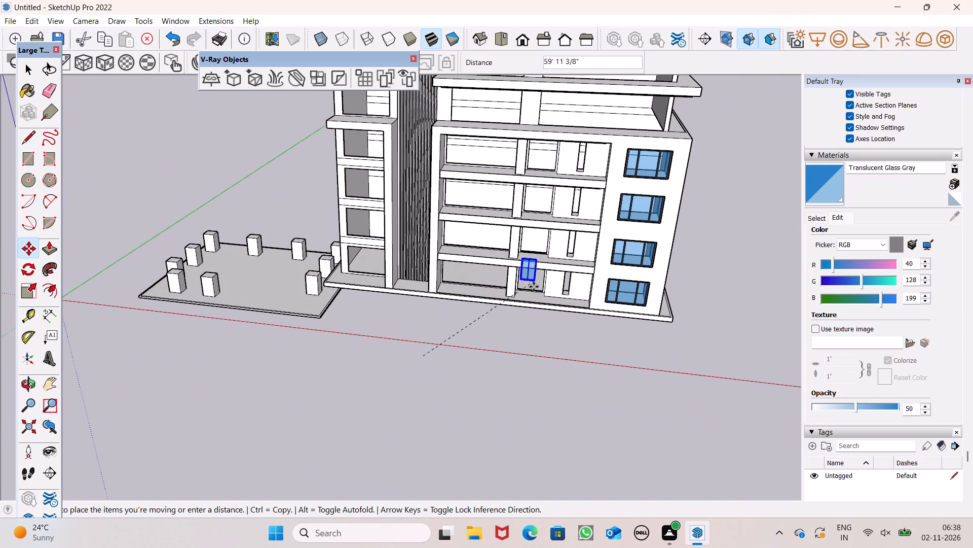
pyautogui.moveTo(534, 287); pyautogui.dragTo(538, 234)
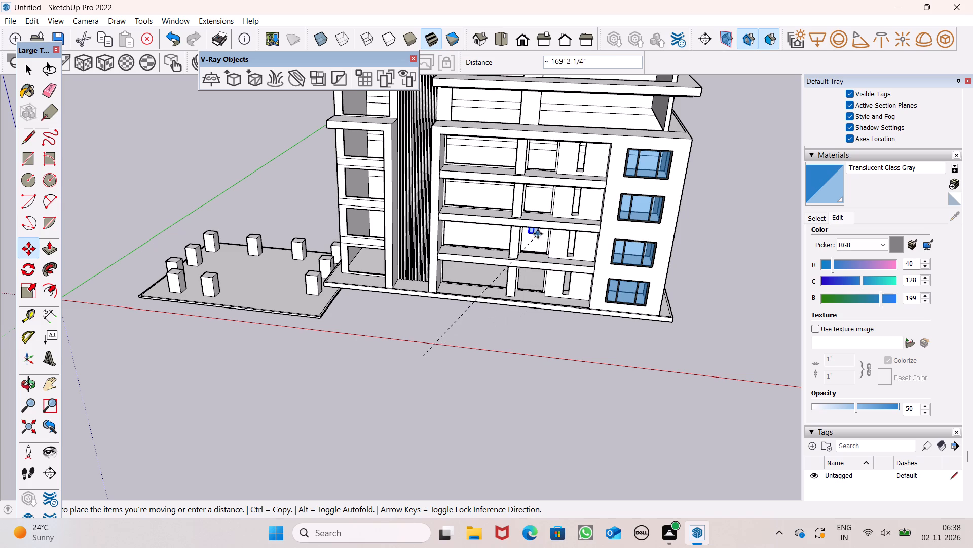
pyautogui.moveTo(538, 234); pyautogui.dragTo(542, 254)
# Nudge the two-pane window so its lower frame corner snaps onto the second-storey opening's matching lower corner.
pyautogui.scroll(8, 516, 237)
pyautogui.scroll(1, 555, 321)
pyautogui.moveTo(556, 321); pyautogui.dragTo(557, 252, button='middle')
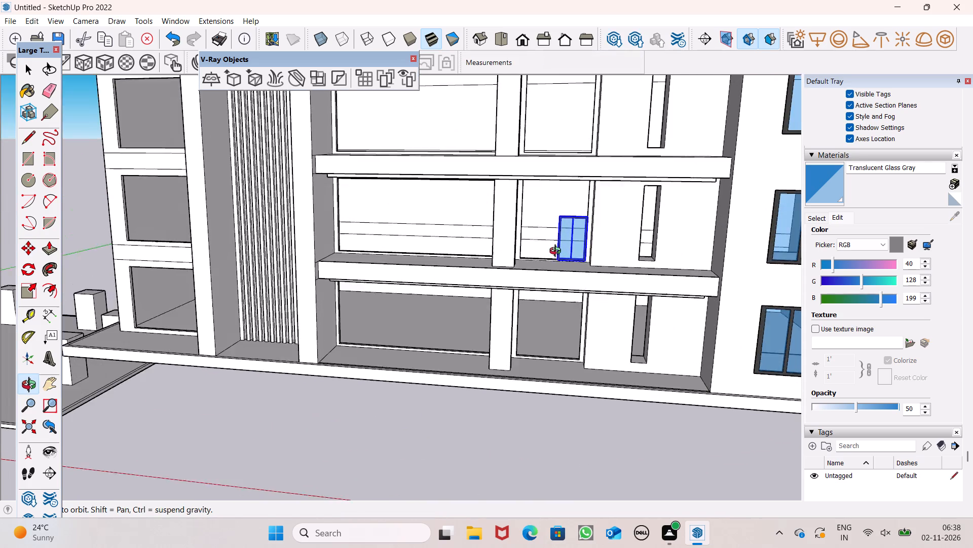
pyautogui.moveTo(557, 252); pyautogui.dragTo(556, 247, button='middle')
pyautogui.moveTo(576, 254); pyautogui.dragTo(624, 339, button='middle')
pyautogui.scroll(9, 572, 229)
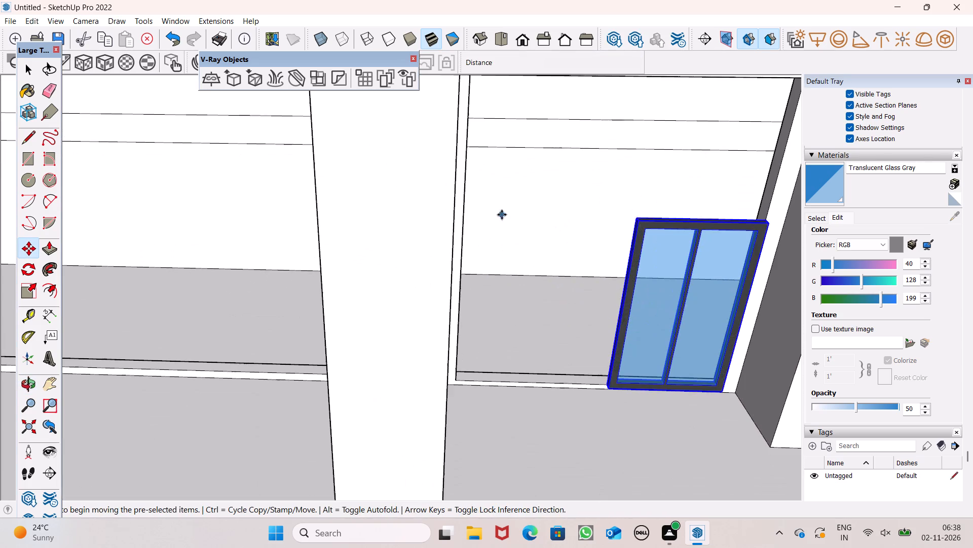
pyautogui.scroll(1, 502, 215)
pyautogui.scroll(-2, 457, 268)
pyautogui.scroll(4, 678, 338)
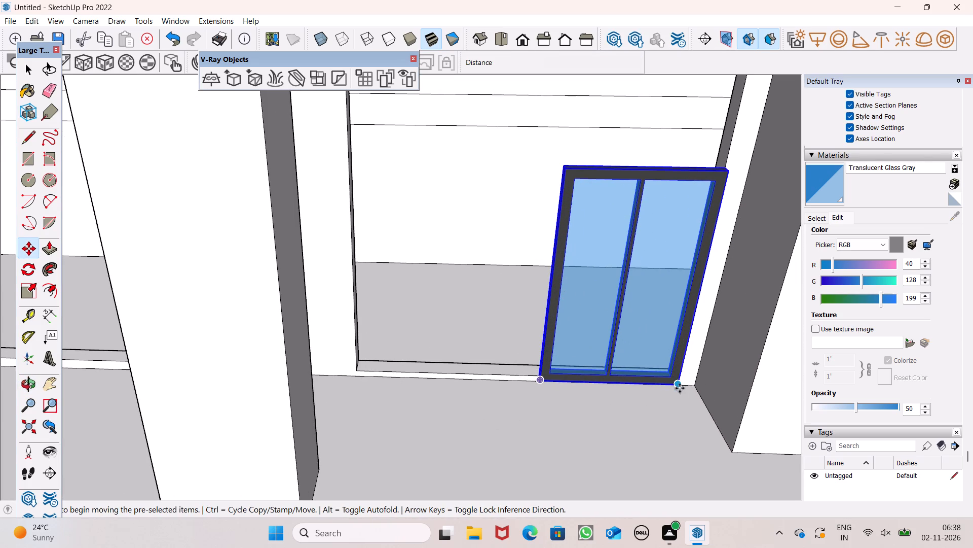
pyautogui.moveTo(679, 388); pyautogui.dragTo(674, 380)
pyautogui.scroll(-6, 660, 351)
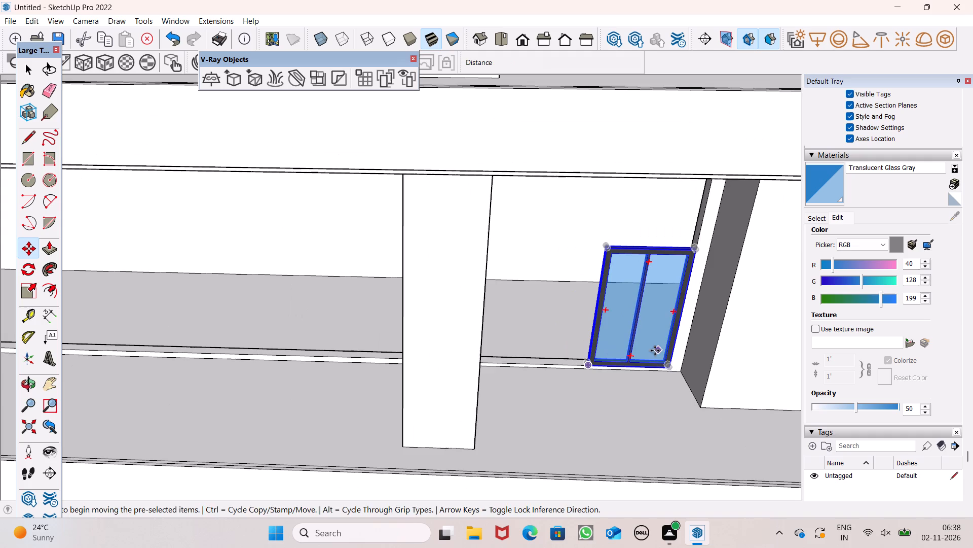
pyautogui.moveTo(607, 365); pyautogui.dragTo(629, 320, button='middle')
pyautogui.scroll(-1, 610, 308)
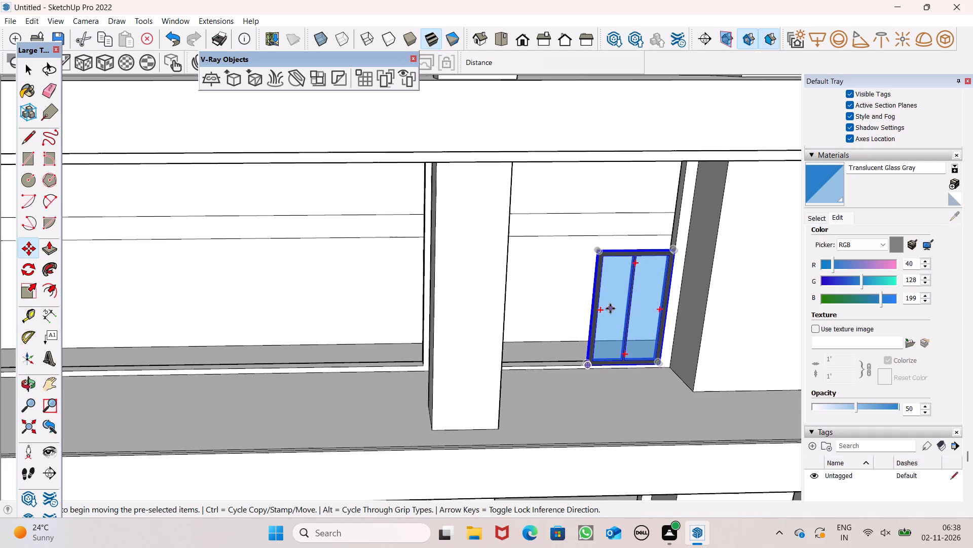
# Scale the two-pane window sideways until it spans the second-storey opening's full width, finishing with a factor of about 1.18.
pyautogui.click(23, 296)
pyautogui.moveTo(470, 293); pyautogui.dragTo(525, 328, button='middle')
pyautogui.scroll(7, 540, 283)
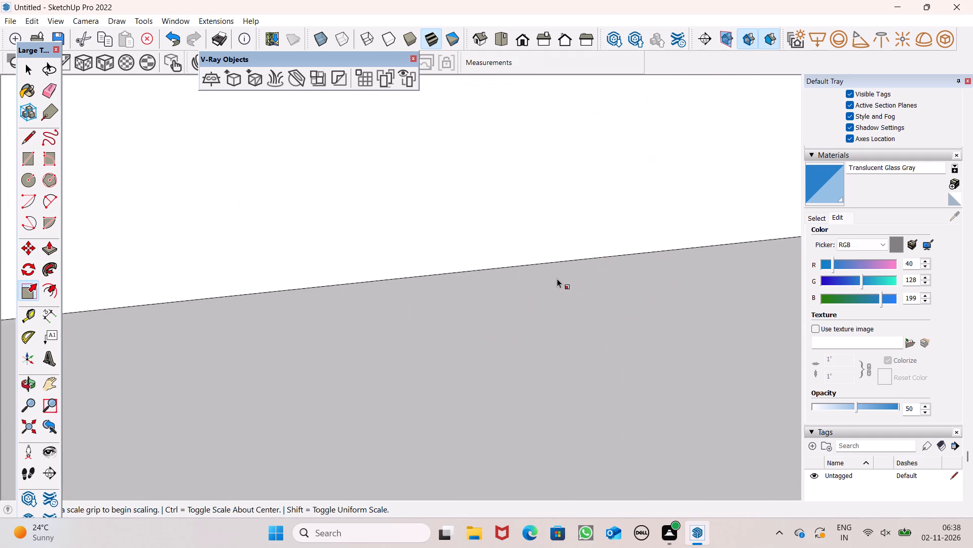
pyautogui.scroll(1, 557, 279)
pyautogui.scroll(-4, 557, 279)
pyautogui.scroll(-2, 605, 285)
pyautogui.moveTo(641, 339); pyautogui.dragTo(614, 359, button='middle')
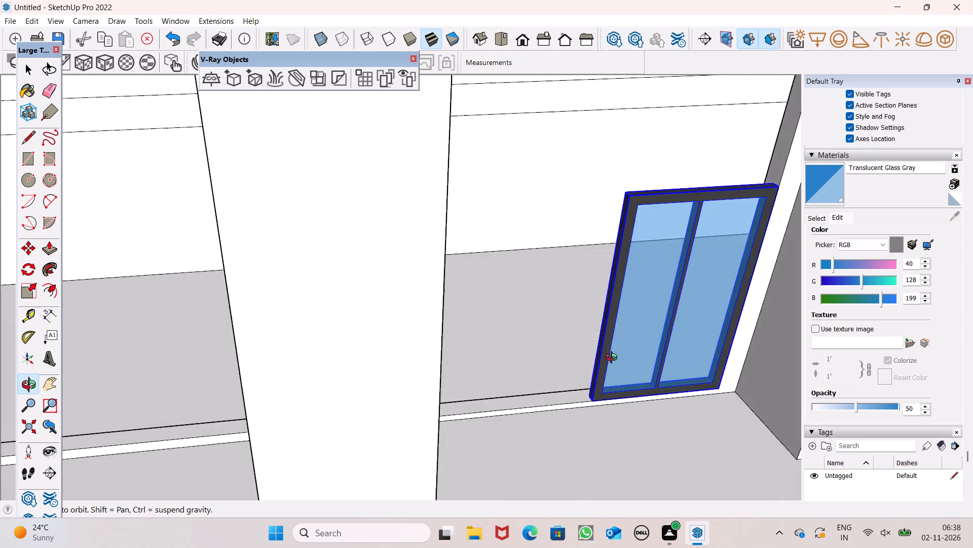
pyautogui.moveTo(614, 359); pyautogui.dragTo(563, 405, button='middle')
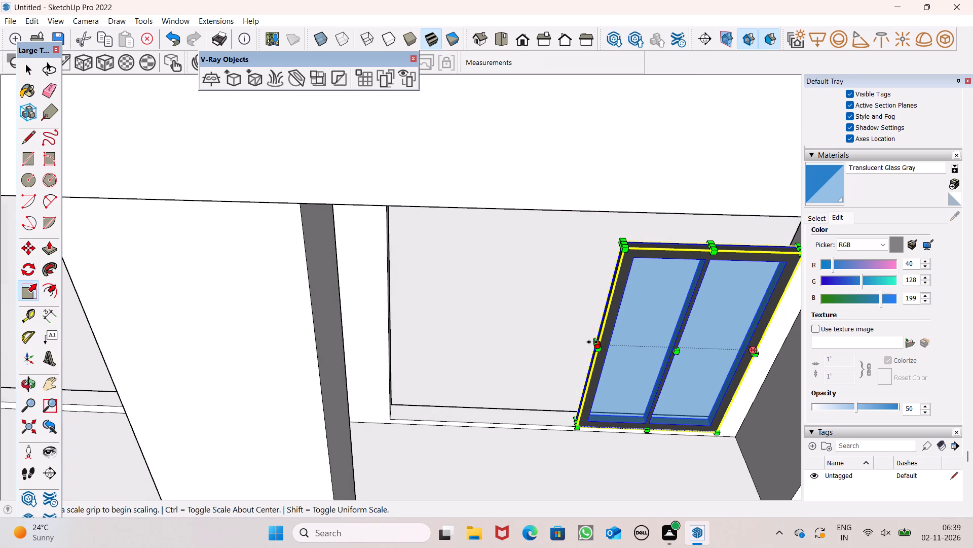
pyautogui.moveTo(593, 341); pyautogui.dragTo(455, 351)
pyautogui.moveTo(454, 351); pyautogui.dragTo(429, 351)
pyautogui.moveTo(425, 351); pyautogui.dragTo(415, 352)
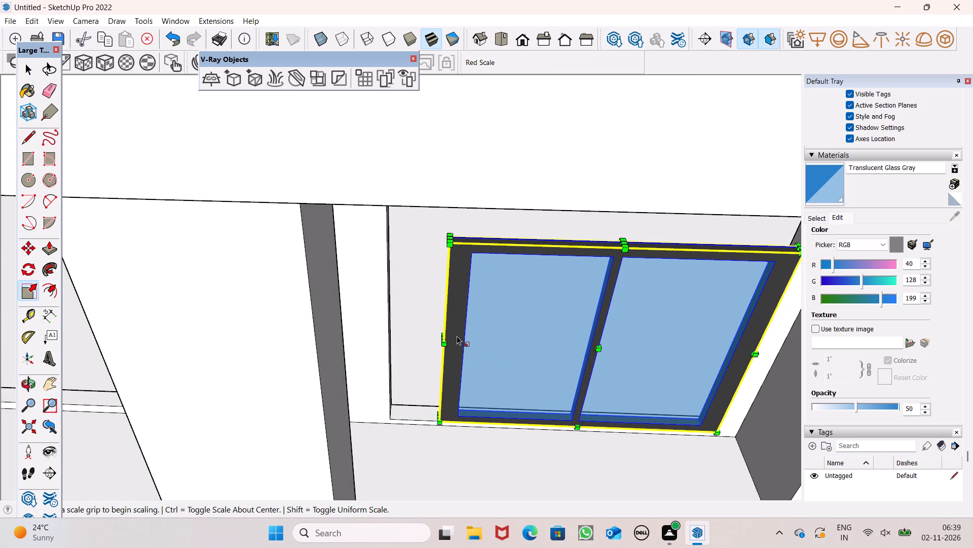
pyautogui.moveTo(443, 336); pyautogui.dragTo(422, 340)
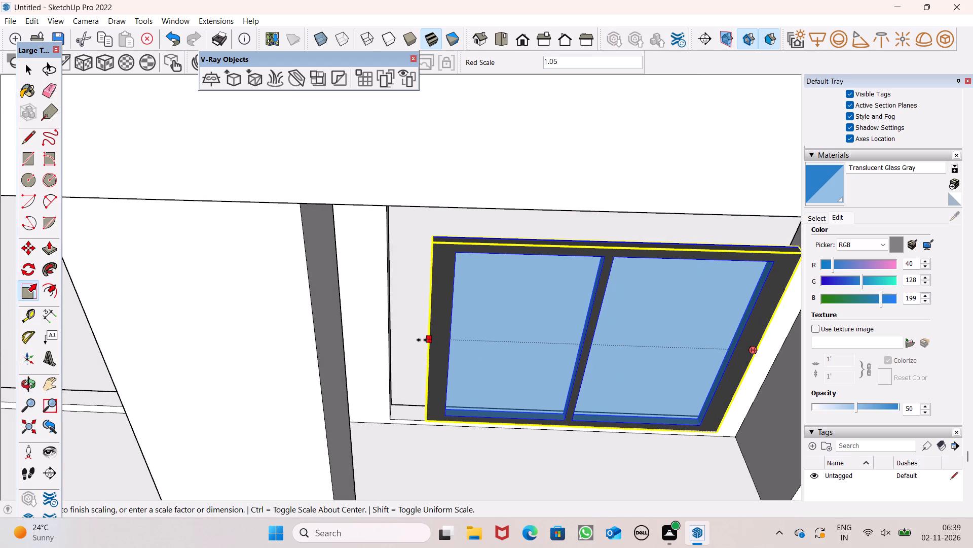
pyautogui.moveTo(422, 340); pyautogui.dragTo(385, 340)
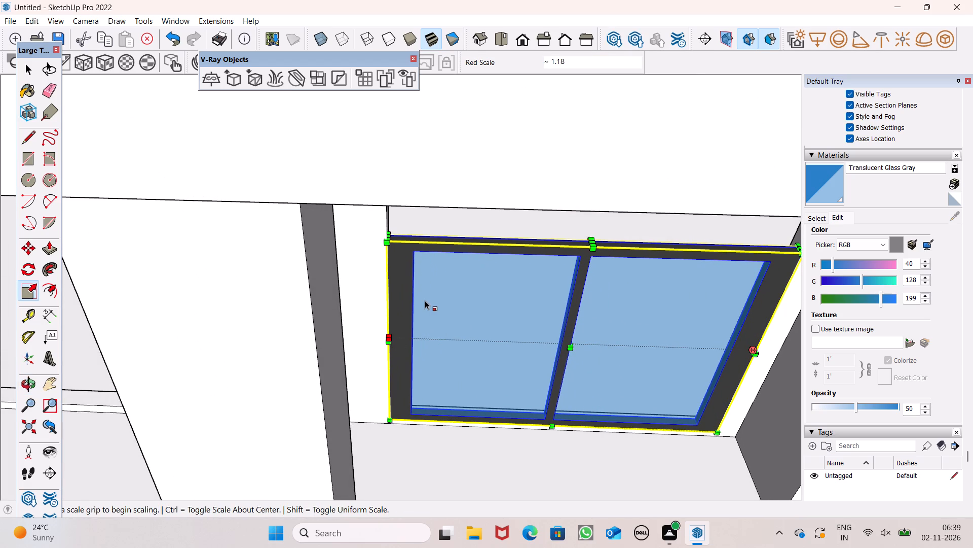
# Push/Pull the head of the narrow second-storey opening above the two-pane window down by 1' 4".
pyautogui.scroll(-2, 474, 330)
pyautogui.moveTo(604, 291); pyautogui.dragTo(621, 249, button='middle')
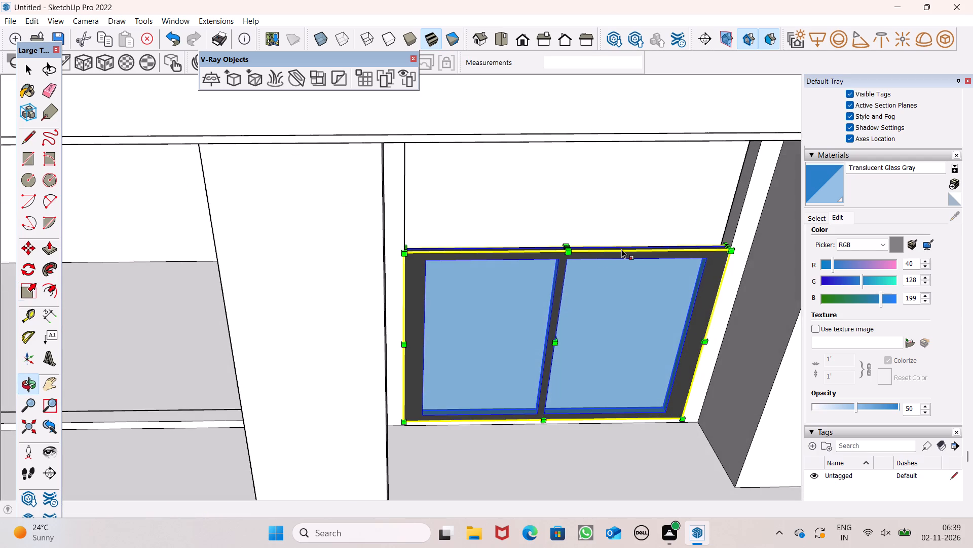
pyautogui.moveTo(599, 264); pyautogui.dragTo(573, 295, button='middle')
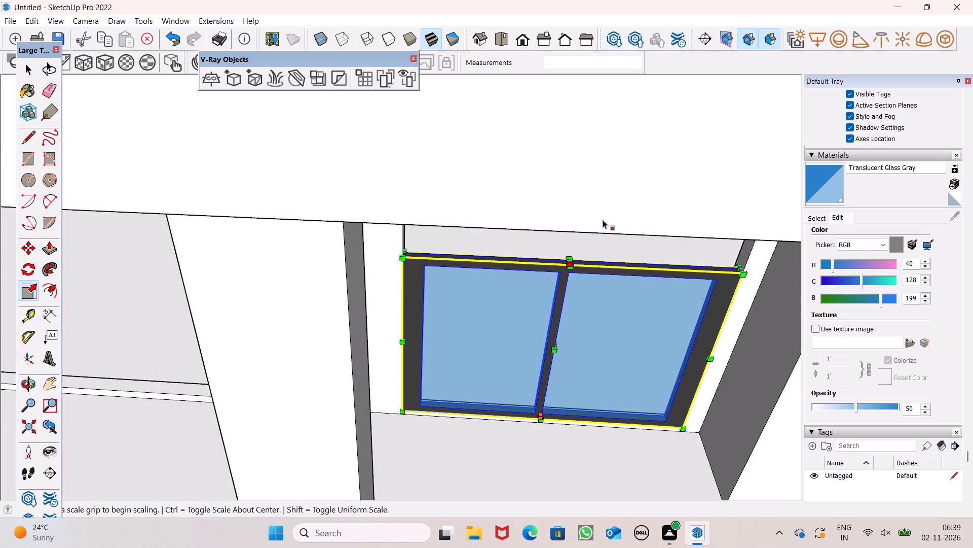
pyautogui.moveTo(606, 216); pyautogui.dragTo(492, 154, button='middle')
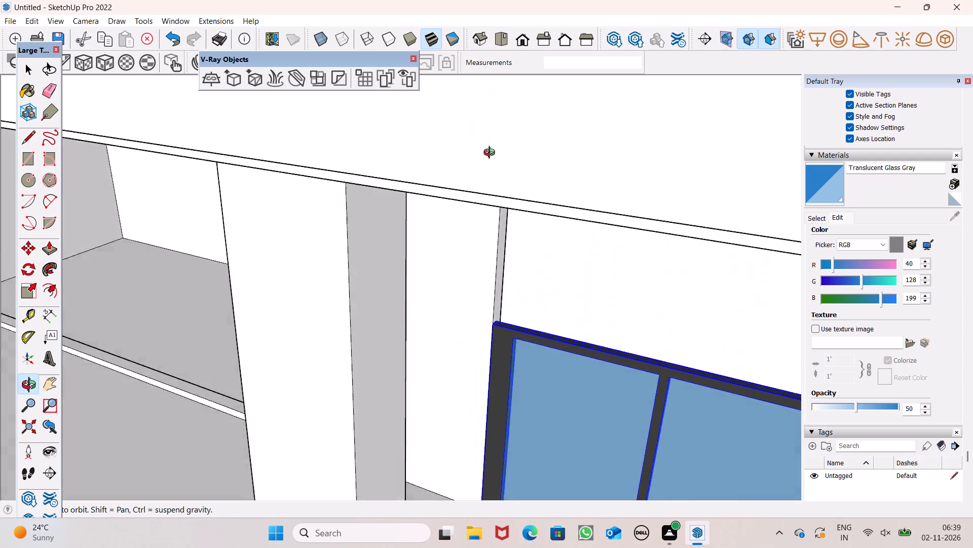
pyautogui.moveTo(492, 154); pyautogui.dragTo(667, 26, button='middle')
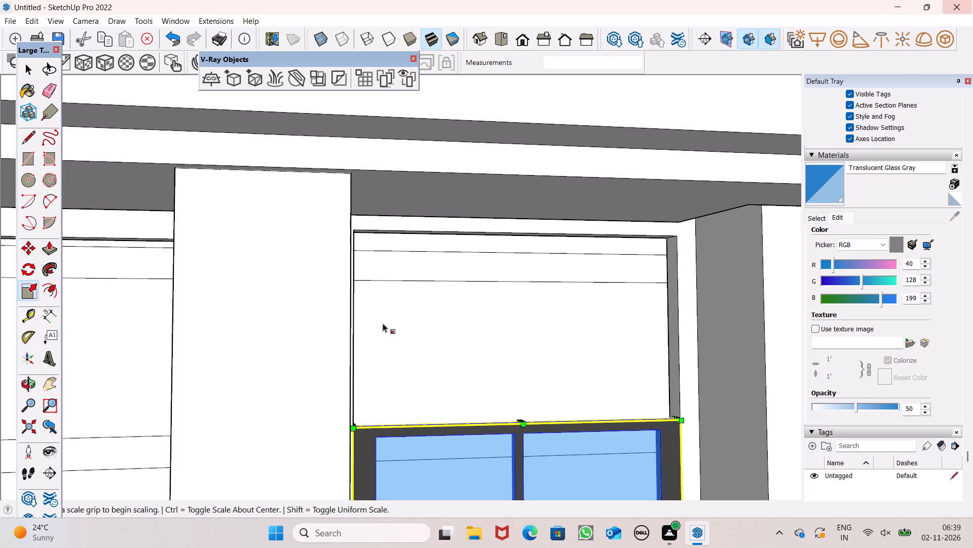
pyautogui.click(46, 250)
pyautogui.moveTo(486, 301); pyautogui.dragTo(471, 301, button='middle')
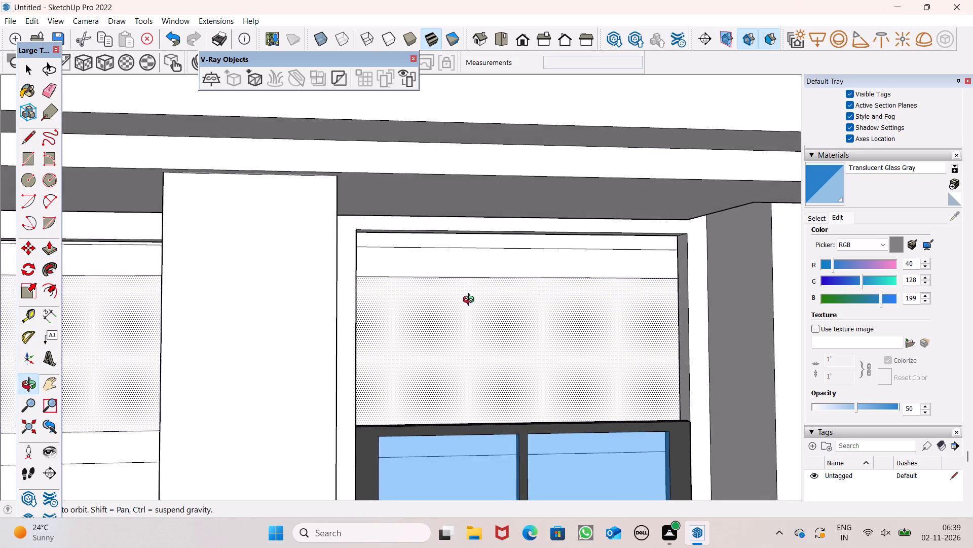
pyautogui.moveTo(471, 301); pyautogui.dragTo(471, 286, button='middle')
pyautogui.moveTo(482, 238); pyautogui.dragTo(483, 245)
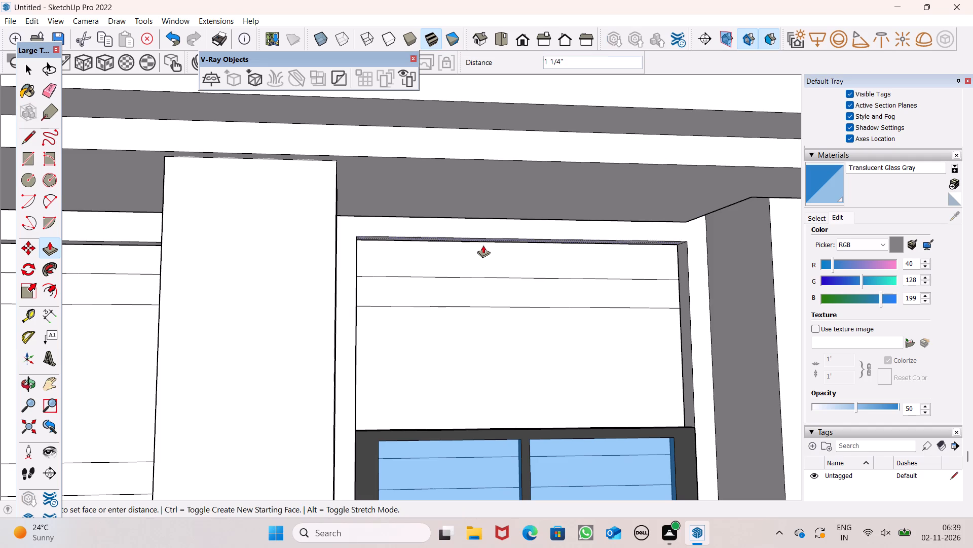
pyautogui.moveTo(483, 245); pyautogui.dragTo(483, 278)
# Push/Pull the head of the wide second-storey opening down about 11 3/8" to match the narrow opening's head.
pyautogui.scroll(-6, 558, 158)
pyautogui.moveTo(623, 200); pyautogui.dragTo(624, 224, button='middle')
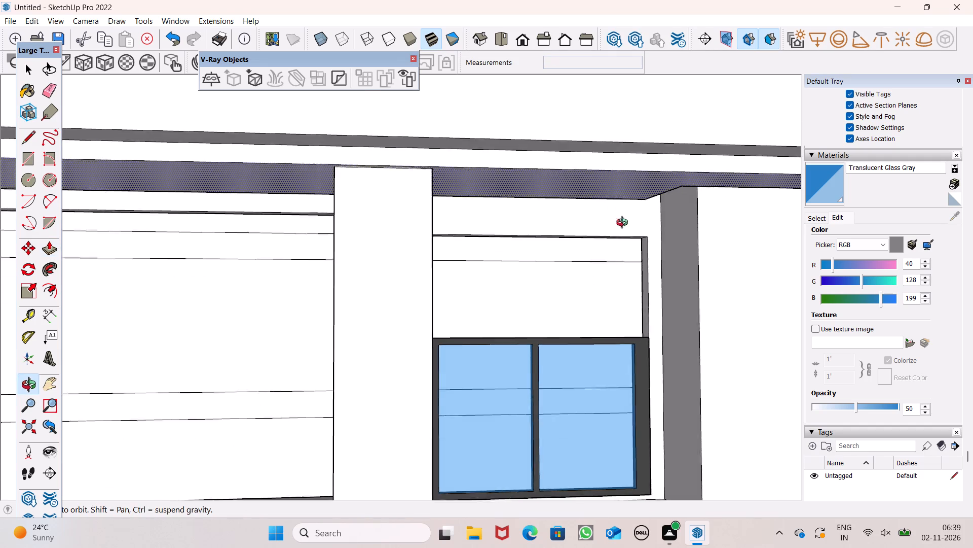
pyautogui.moveTo(624, 224); pyautogui.dragTo(605, 218, button='middle')
pyautogui.scroll(-12, 594, 171)
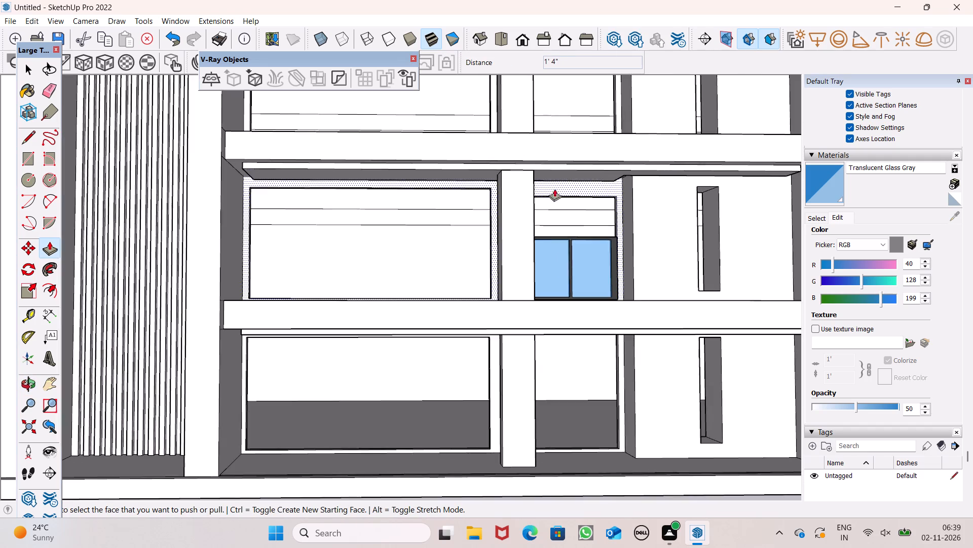
pyautogui.scroll(7, 469, 215)
pyautogui.scroll(-6, 520, 179)
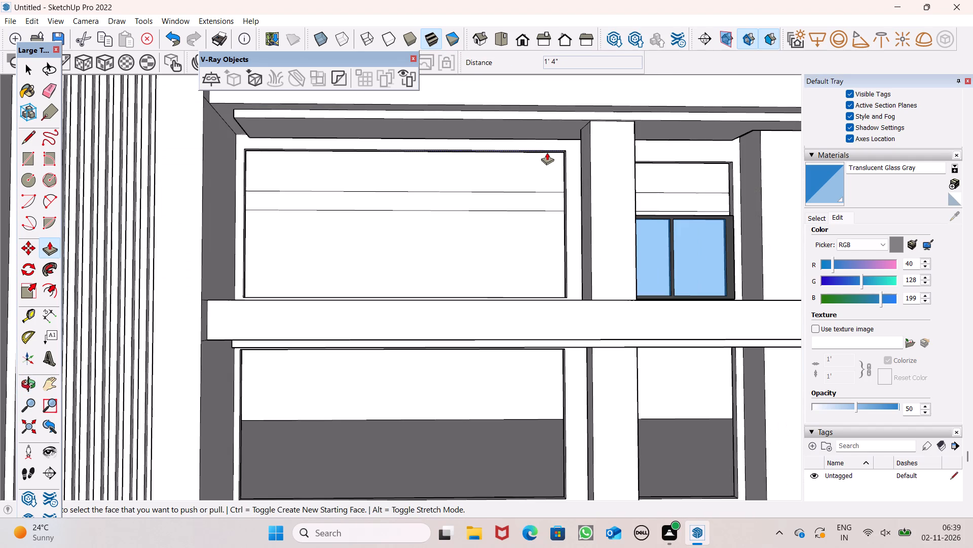
pyautogui.moveTo(547, 152); pyautogui.dragTo(648, 160)
# Push/Pull the head of the wide ground-floor opening down by 1' 3 5/16".
pyautogui.scroll(-3, 630, 167)
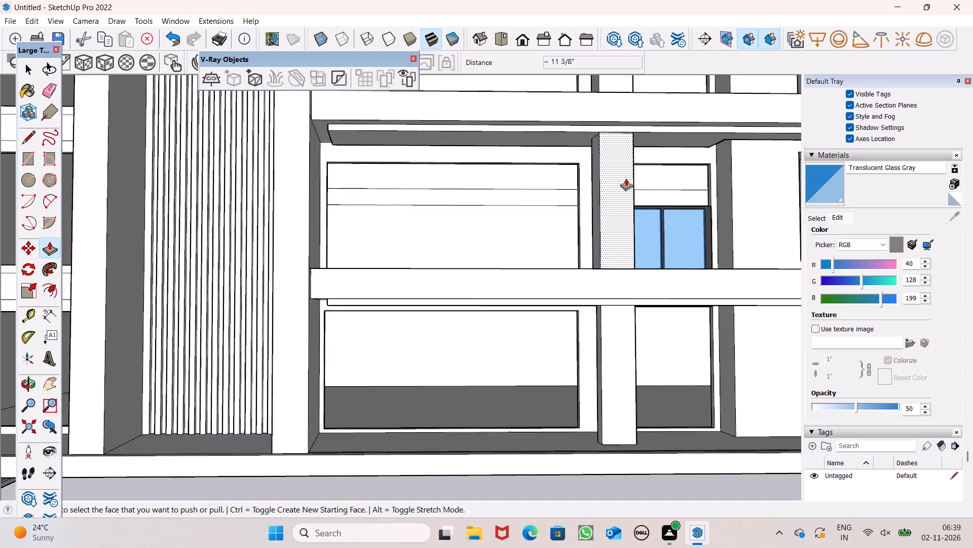
pyautogui.scroll(-1, 626, 178)
pyautogui.moveTo(581, 300); pyautogui.dragTo(574, 283, button='middle')
pyautogui.scroll(4, 567, 302)
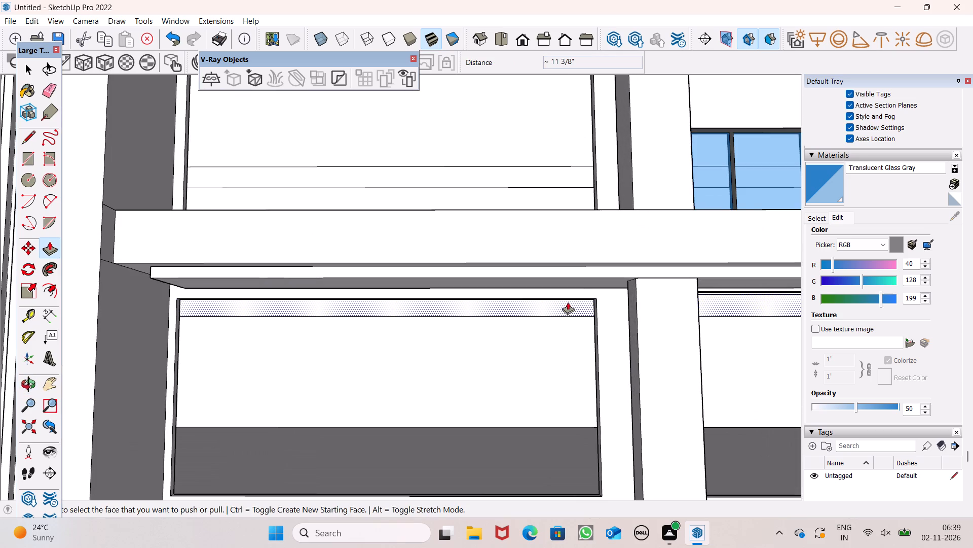
pyautogui.moveTo(604, 319); pyautogui.dragTo(598, 225, button='middle')
pyautogui.scroll(-3, 558, 253)
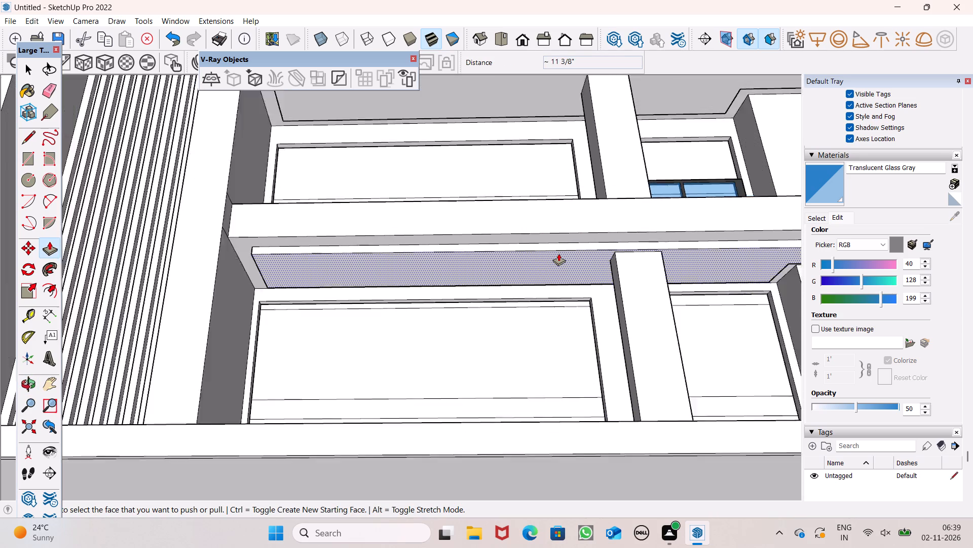
pyautogui.scroll(-3, 558, 253)
pyautogui.scroll(3, 558, 304)
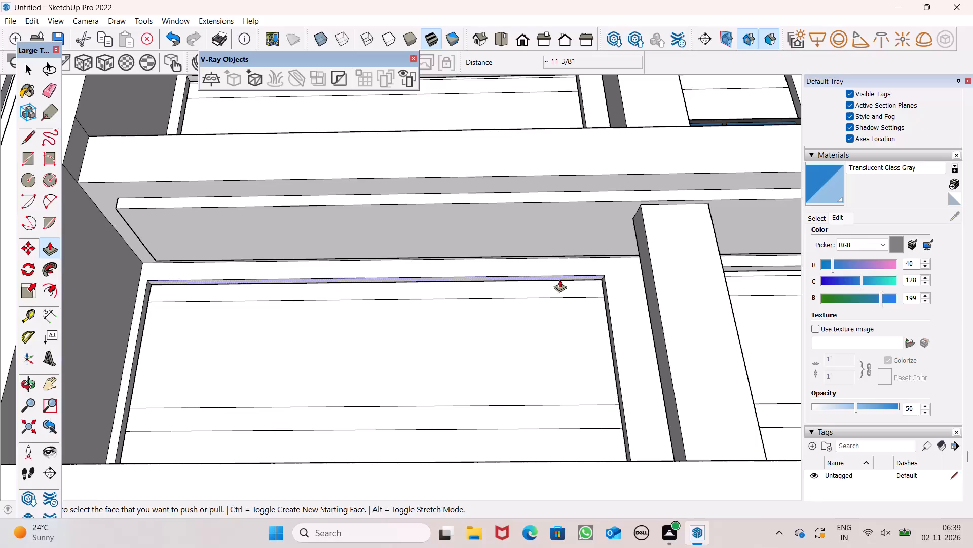
pyautogui.moveTo(560, 280); pyautogui.dragTo(562, 298)
# Push/Pull the head of the narrow ground-floor opening down about 1' 9 1/16", level with the wide opening's head.
pyautogui.scroll(-6, 543, 246)
pyautogui.moveTo(595, 309); pyautogui.dragTo(576, 380, button='middle')
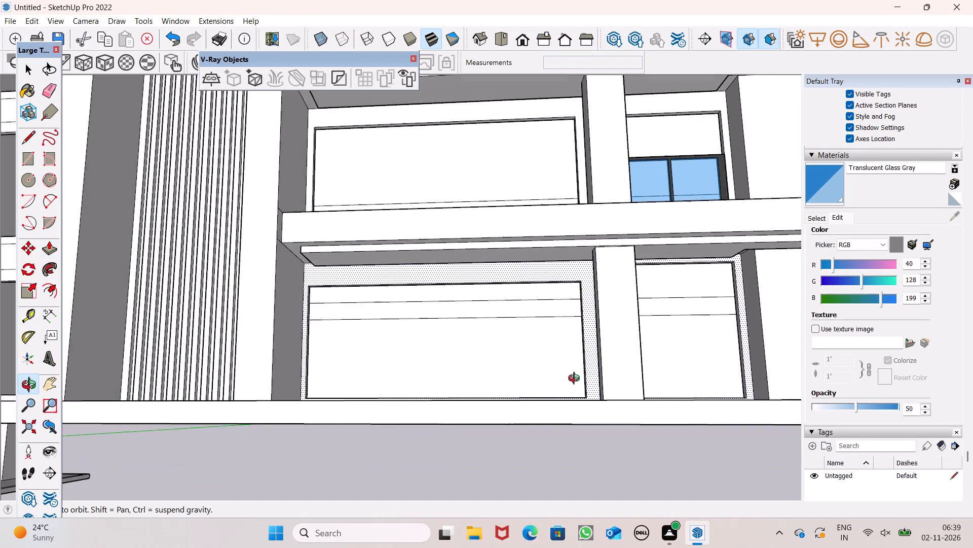
pyautogui.moveTo(576, 380); pyautogui.dragTo(549, 397, button='middle')
pyautogui.scroll(4, 597, 314)
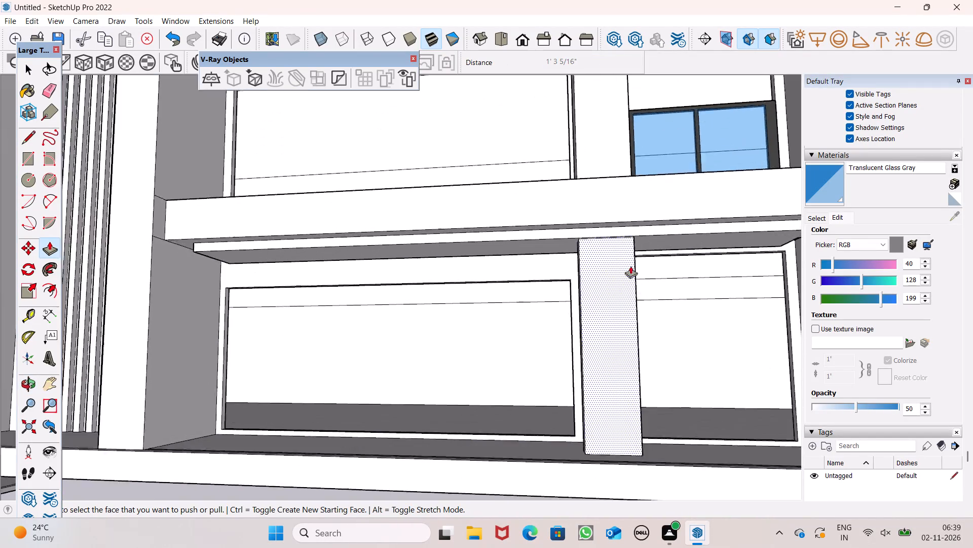
pyautogui.scroll(3, 630, 266)
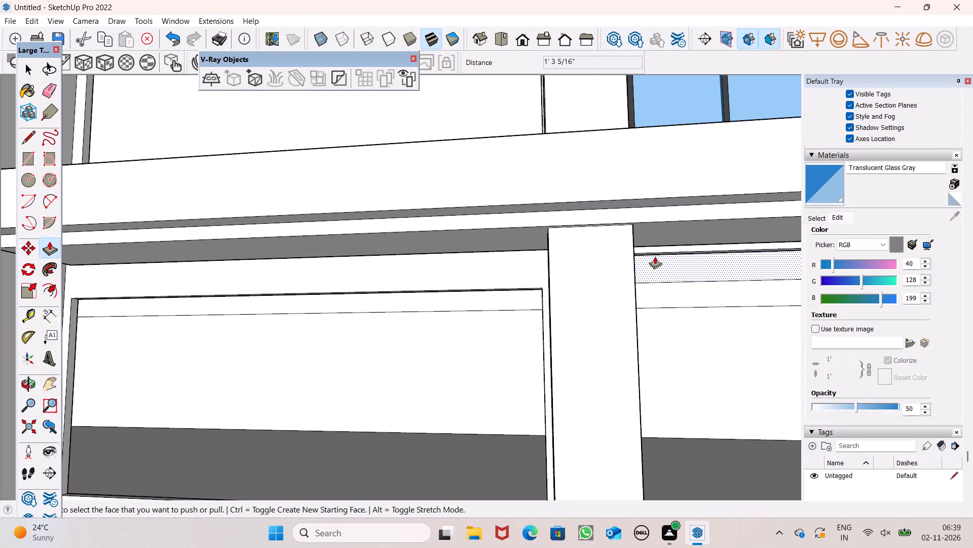
pyautogui.moveTo(655, 254); pyautogui.dragTo(536, 294)
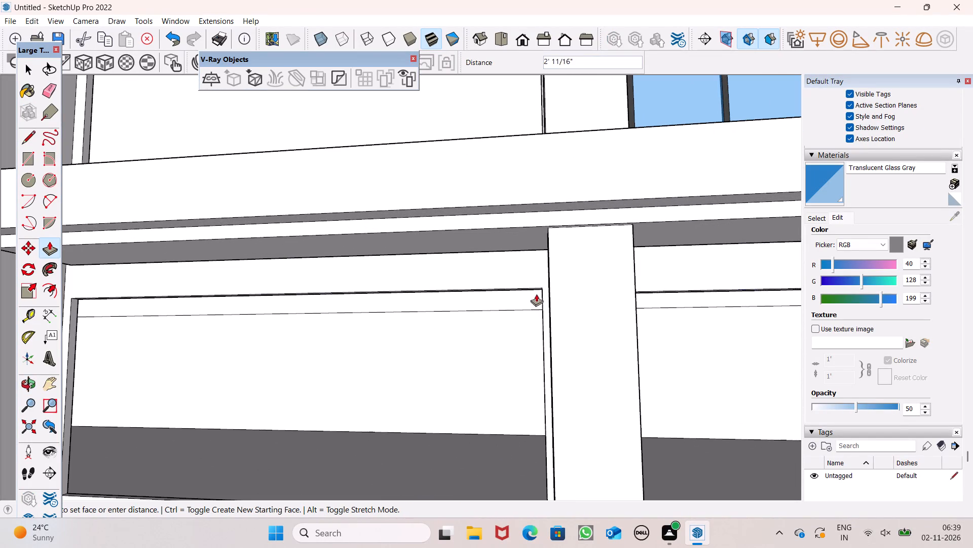
pyautogui.moveTo(536, 294); pyautogui.dragTo(540, 289)
# Push/Pull the head of the wide third-storey opening down by more than 3' 2".
pyautogui.scroll(-7, 583, 296)
pyautogui.scroll(-6, 632, 269)
pyautogui.moveTo(632, 269); pyautogui.dragTo(641, 286, button='middle')
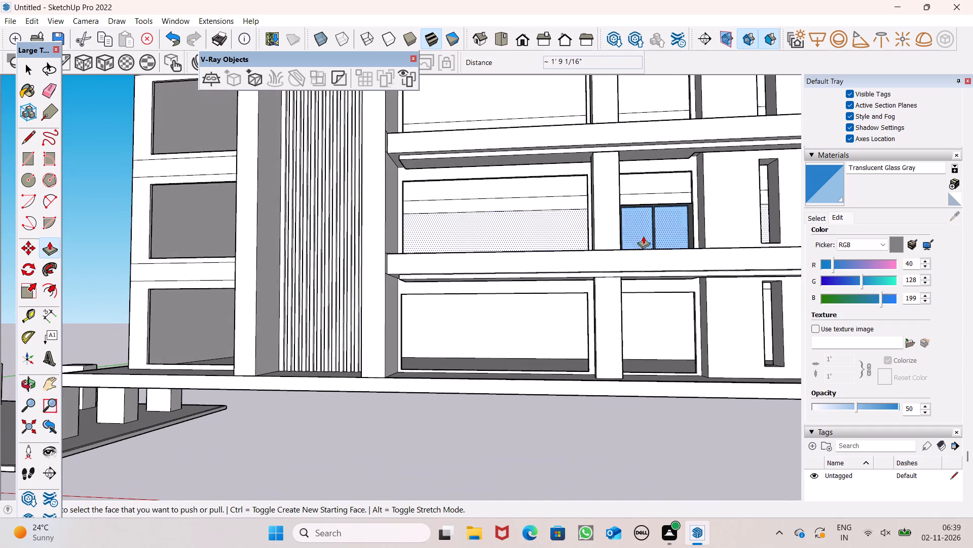
pyautogui.scroll(-6, 643, 321)
pyautogui.scroll(10, 627, 214)
pyautogui.moveTo(595, 188); pyautogui.dragTo(594, 140, button='middle')
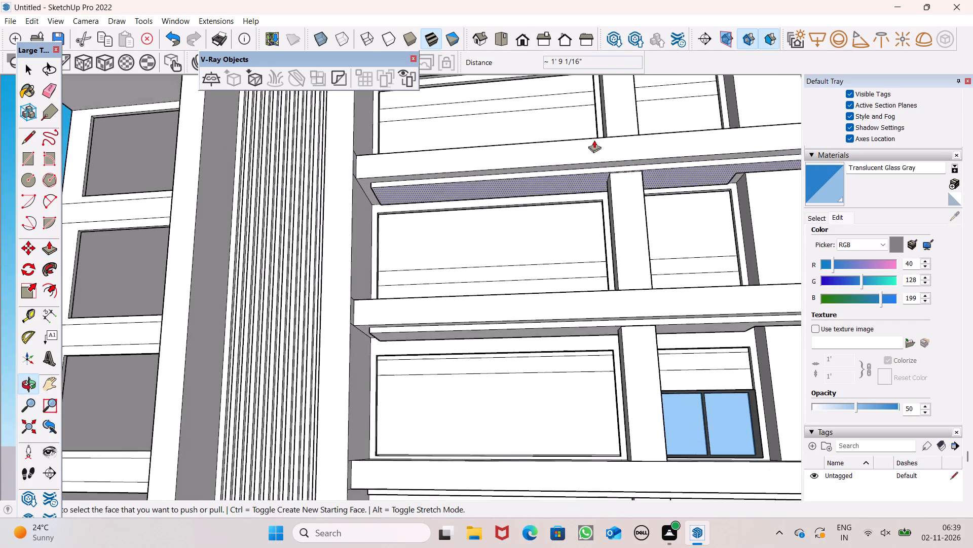
pyautogui.scroll(6, 594, 173)
pyautogui.scroll(-4, 586, 207)
pyautogui.moveTo(594, 227); pyautogui.dragTo(594, 246, button='middle')
pyautogui.scroll(2, 582, 236)
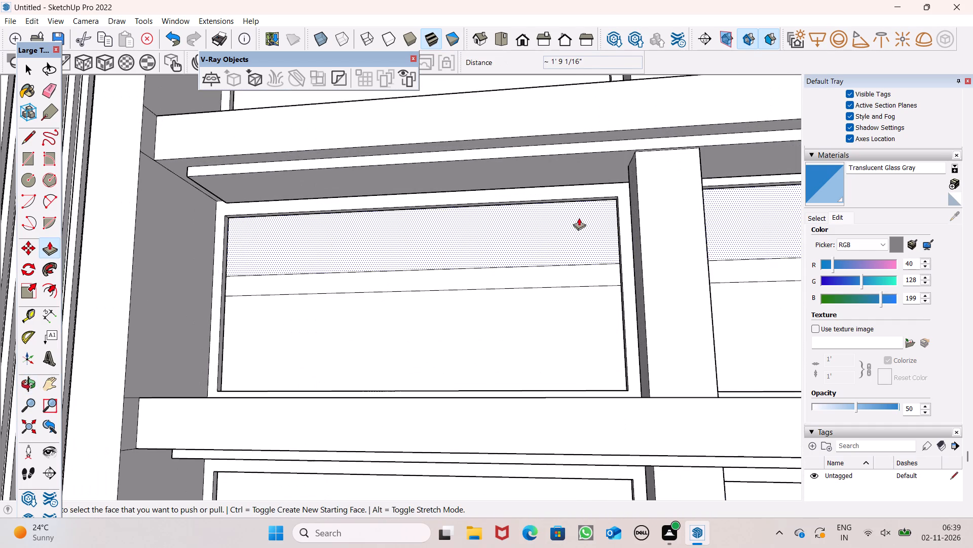
pyautogui.scroll(2, 579, 215)
pyautogui.moveTo(579, 193); pyautogui.dragTo(576, 265)
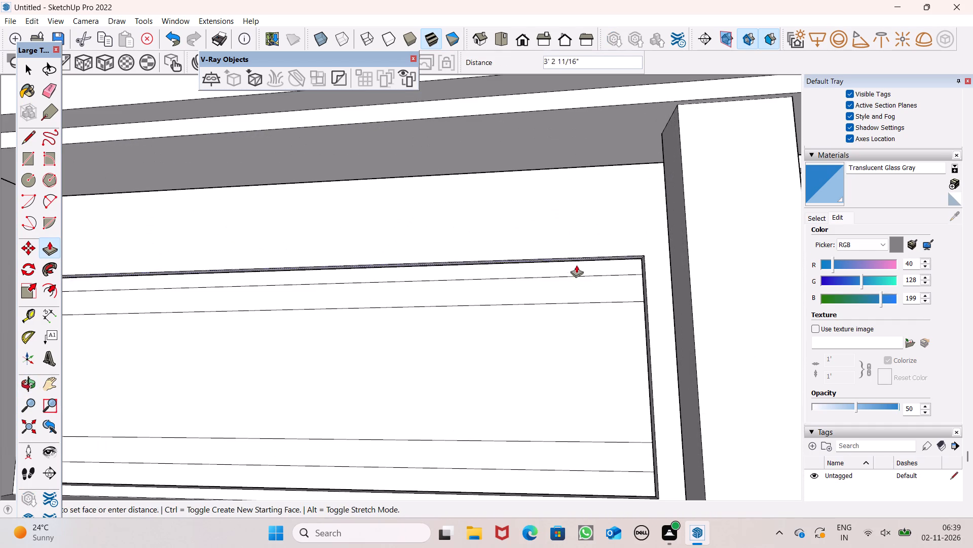
pyautogui.moveTo(576, 265); pyautogui.dragTo(576, 277)
# Push/Pull the head of the wide third-storey opening back up by 1' 5 5/16".
pyautogui.scroll(-6, 560, 192)
pyautogui.moveTo(561, 195); pyautogui.dragTo(573, 195, button='middle')
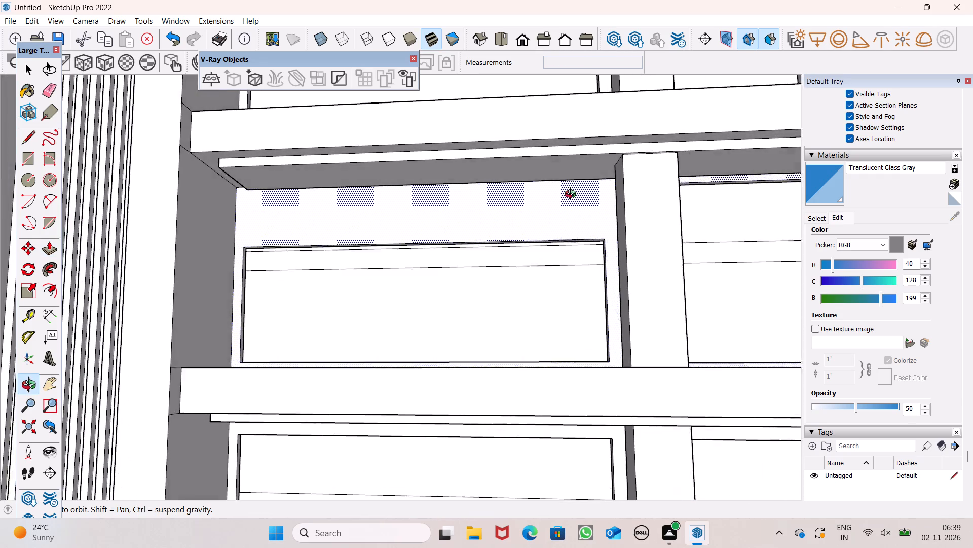
pyautogui.moveTo(573, 195); pyautogui.dragTo(569, 167, button='middle')
pyautogui.scroll(4, 570, 230)
pyautogui.moveTo(585, 250); pyautogui.dragTo(584, 228)
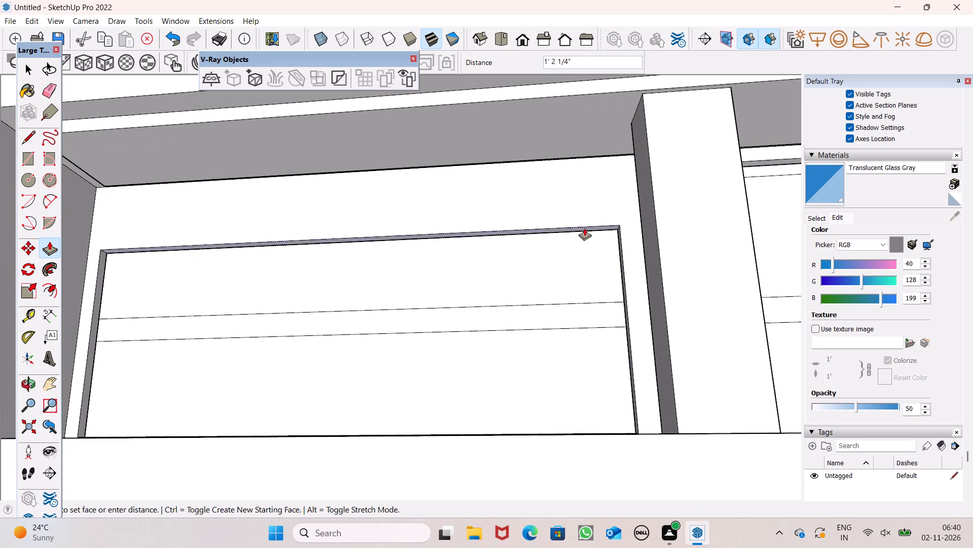
pyautogui.moveTo(584, 228); pyautogui.dragTo(584, 224)
# Push/Pull the head of the narrow third-storey opening down about 2' 10 5/16", level with the wide opening's head.
pyautogui.scroll(-7, 525, 207)
pyautogui.moveTo(582, 259); pyautogui.dragTo(547, 301, button='middle')
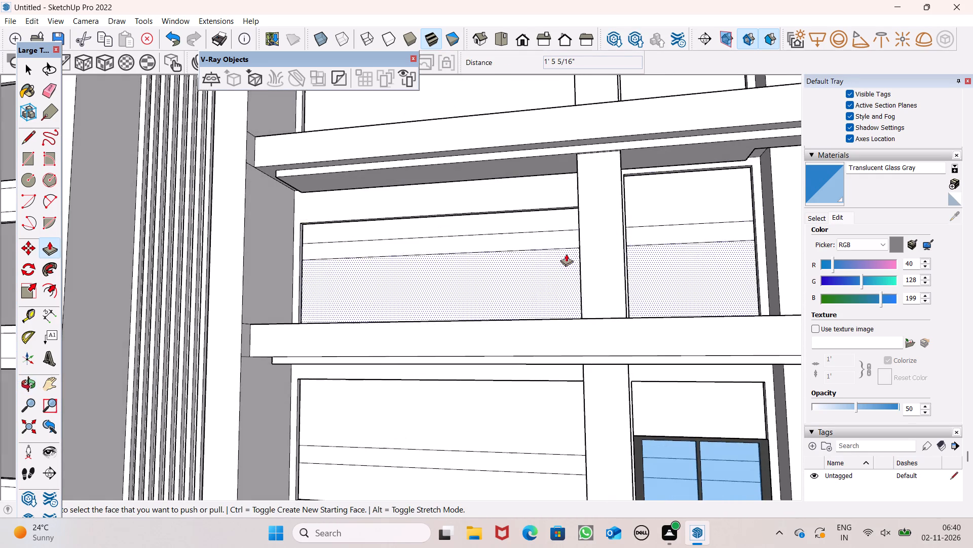
pyautogui.scroll(5, 634, 183)
pyautogui.moveTo(621, 167); pyautogui.dragTo(426, 261)
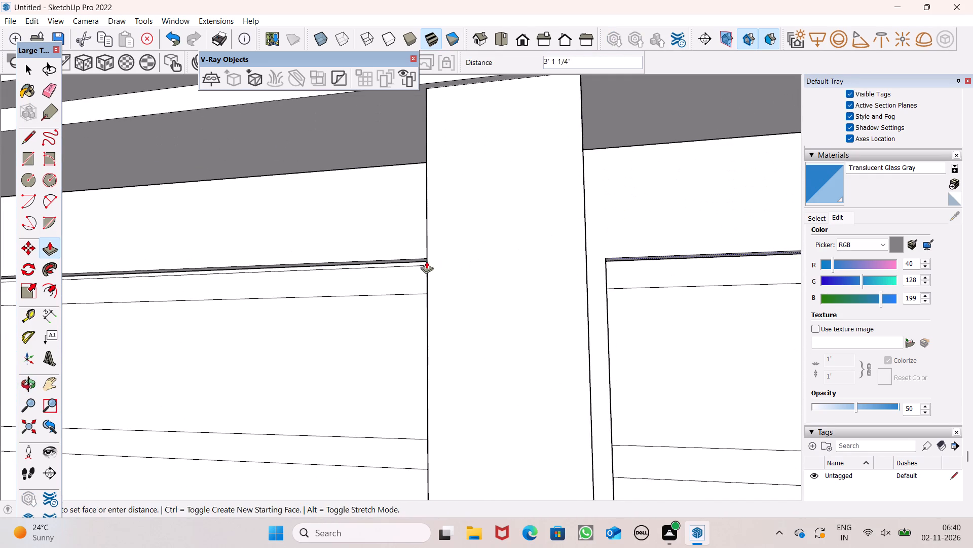
pyautogui.moveTo(426, 261); pyautogui.dragTo(421, 261)
# Push/Pull the head of the wide fourth-storey opening down by 1' 6 1/16".
pyautogui.scroll(-7, 656, 258)
pyautogui.moveTo(633, 259); pyautogui.dragTo(708, 305, button='middle')
pyautogui.scroll(-6, 596, 214)
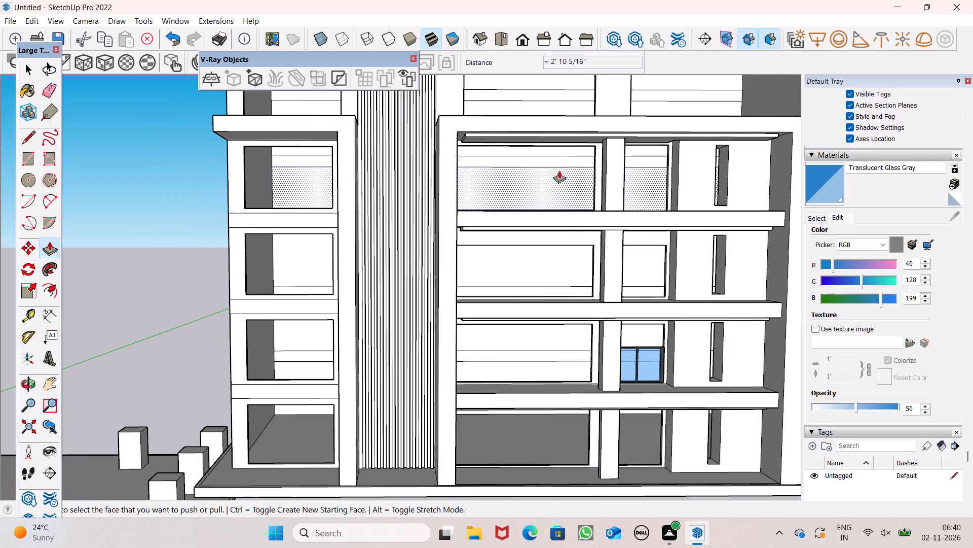
pyautogui.scroll(8, 565, 155)
pyautogui.moveTo(618, 151); pyautogui.dragTo(538, 100, button='middle')
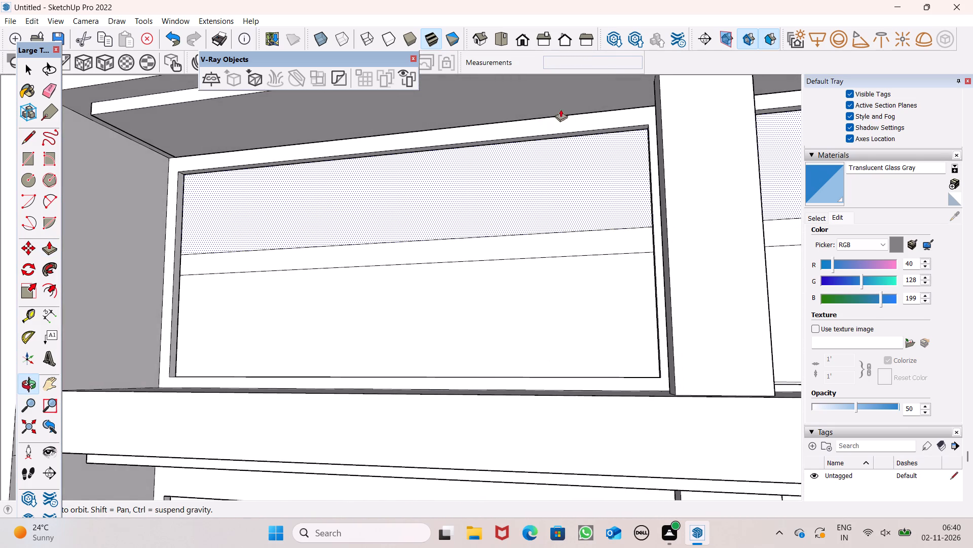
pyautogui.scroll(2, 652, 149)
pyautogui.moveTo(614, 125); pyautogui.dragTo(610, 158)
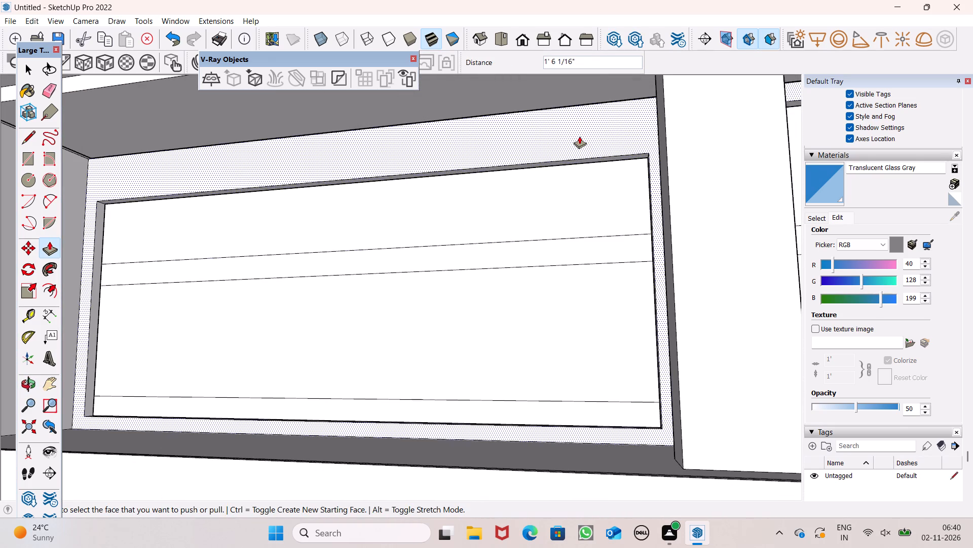
pyautogui.scroll(-4, 579, 136)
pyautogui.moveTo(611, 163); pyautogui.dragTo(642, 153, button='middle')
pyautogui.scroll(3, 631, 150)
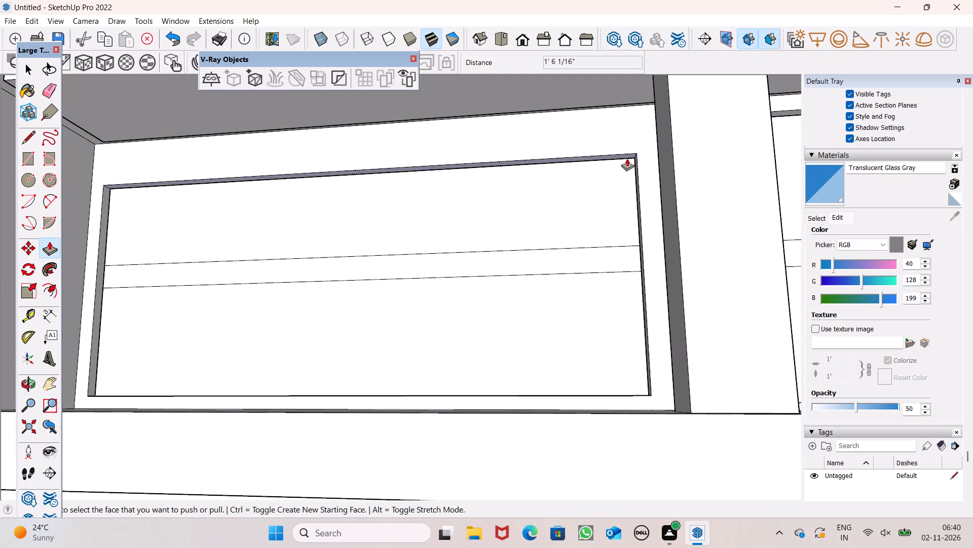
# Adjust the head of the wide fourth-storey opening with Push/Pull by a further 1 15/16".
pyautogui.click(627, 158)
# Push/Pull the head of the narrow fourth-storey opening down about 1' 10 5/16", level with the wide opening's head.
pyautogui.scroll(-5, 599, 142)
pyautogui.middleClick(602, 151)
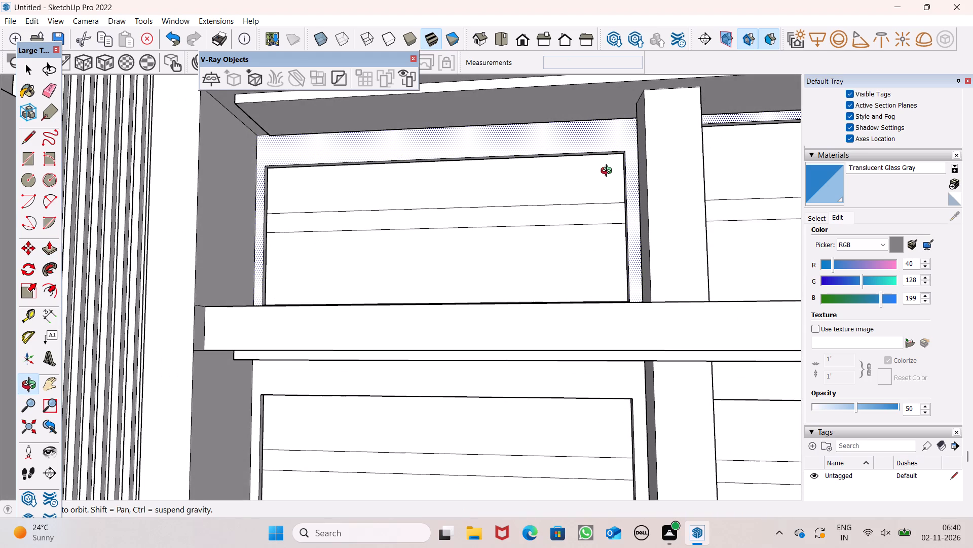
pyautogui.scroll(3, 606, 152)
pyautogui.scroll(-5, 445, 181)
pyautogui.middleClick(550, 215)
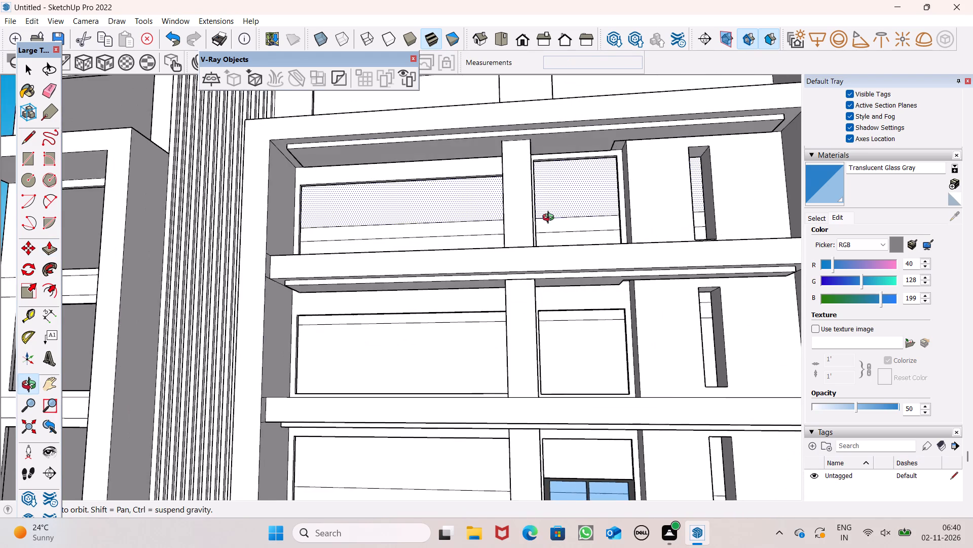
pyautogui.scroll(7, 540, 169)
pyautogui.scroll(-3, 528, 153)
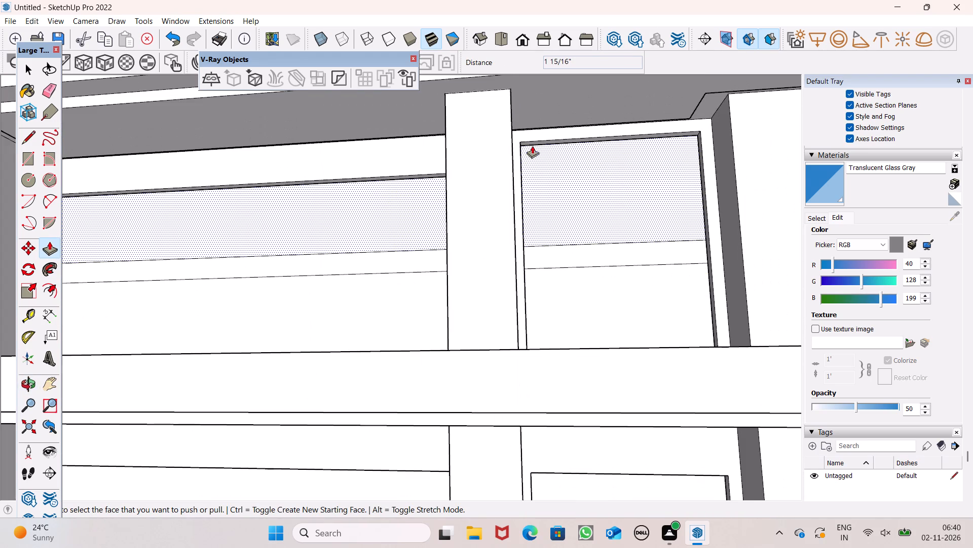
pyautogui.moveTo(535, 145); pyautogui.dragTo(425, 174)
# Push/Pull the head of the fifth-storey opening beside the ribbed wall down by over 1' 5", with a fine adjustment of 2 13/16".
pyautogui.scroll(-4, 494, 200)
pyautogui.moveTo(526, 227); pyautogui.dragTo(566, 273, button='middle')
pyautogui.scroll(-4, 466, 232)
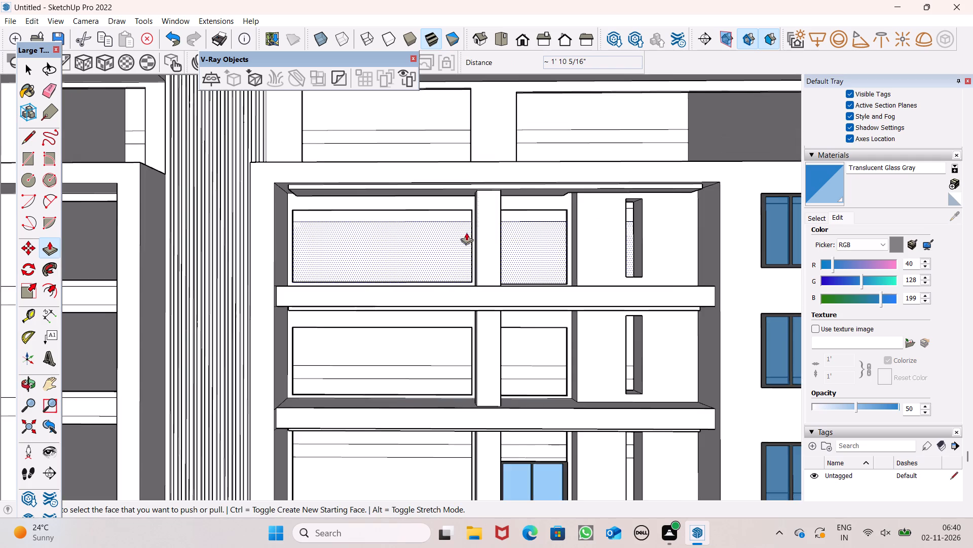
pyautogui.moveTo(513, 230); pyautogui.dragTo(438, 266, button='middle')
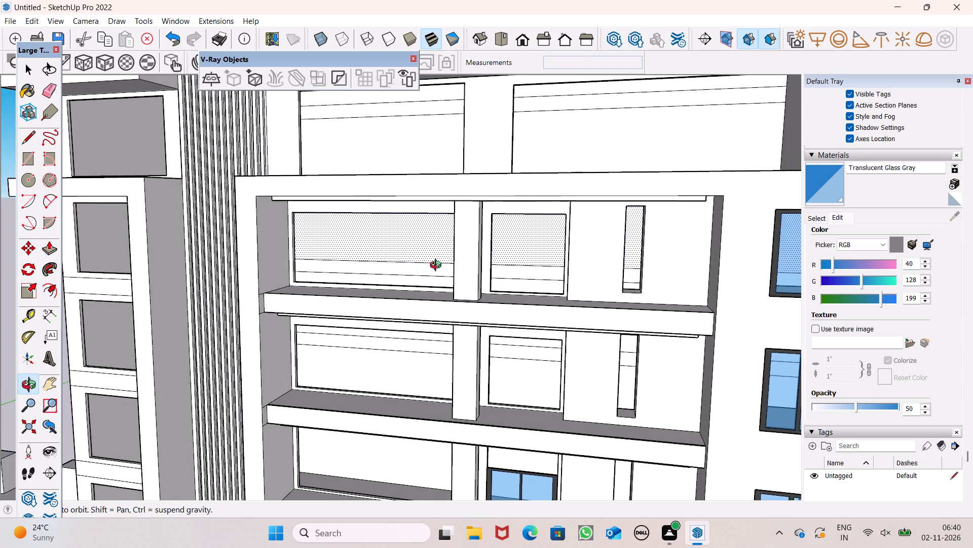
pyautogui.moveTo(438, 266); pyautogui.dragTo(494, 321, button='middle')
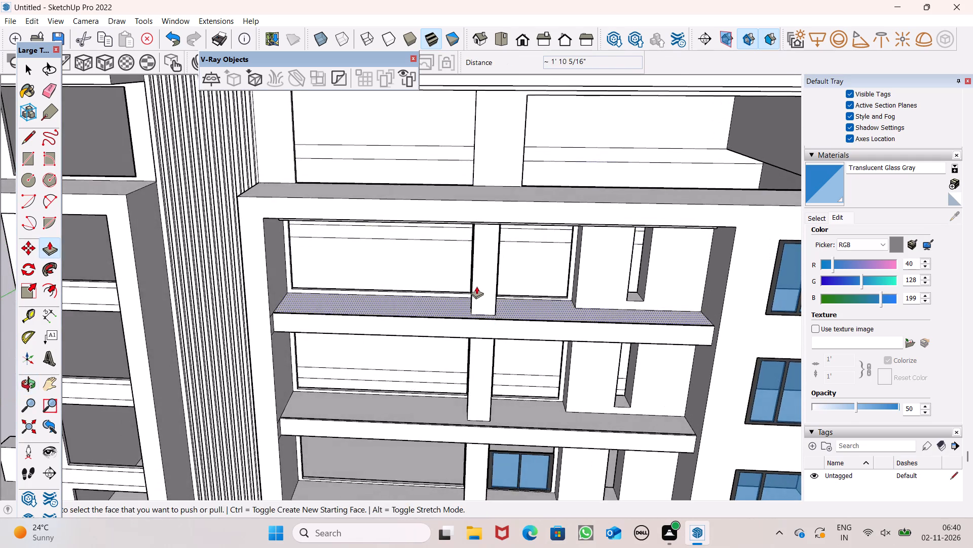
pyautogui.scroll(-6, 476, 287)
pyautogui.moveTo(493, 272); pyautogui.dragTo(496, 169, button='middle')
pyautogui.scroll(5, 464, 170)
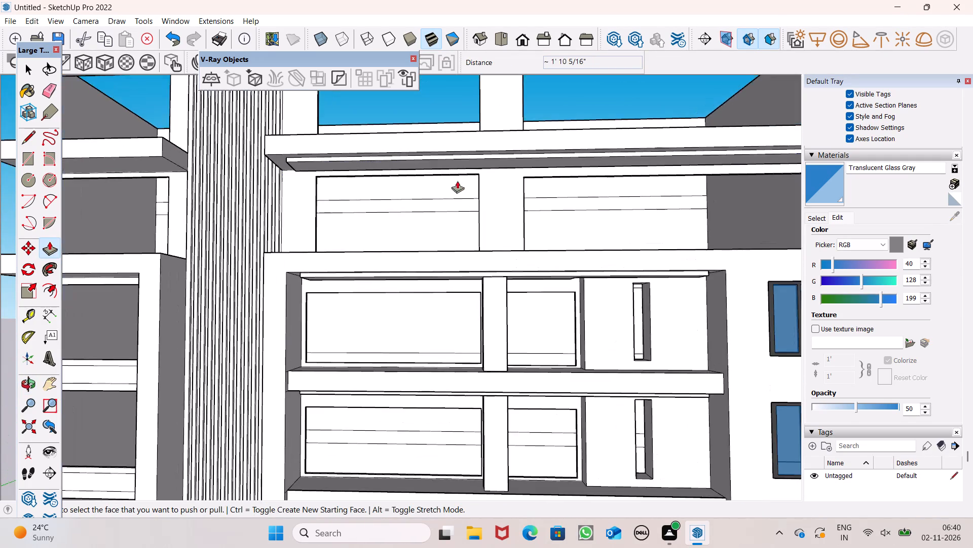
pyautogui.moveTo(470, 149); pyautogui.dragTo(468, 137, button='middle')
pyautogui.scroll(7, 468, 140)
pyautogui.moveTo(485, 197); pyautogui.dragTo(485, 161, button='middle')
pyautogui.scroll(5, 470, 183)
pyautogui.moveTo(474, 189); pyautogui.dragTo(476, 217)
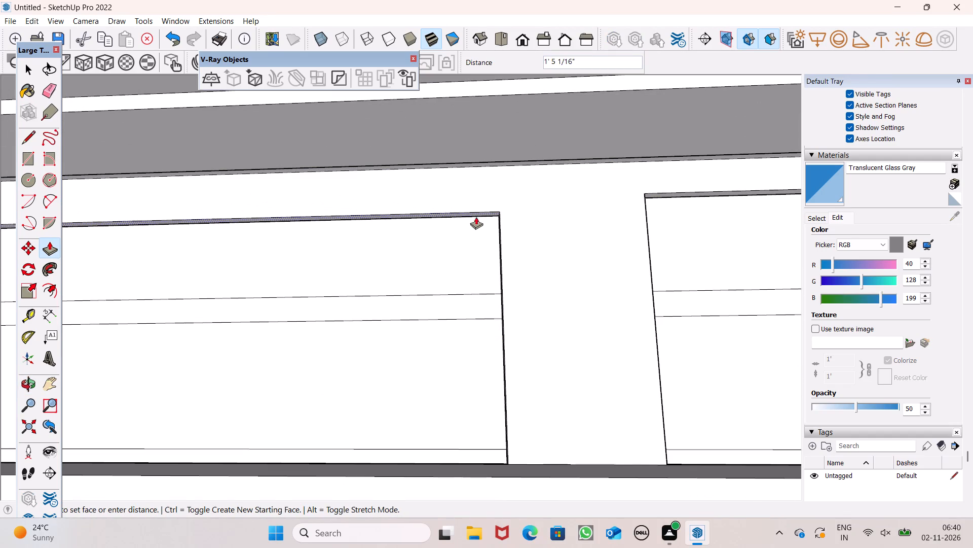
pyautogui.moveTo(476, 217); pyautogui.dragTo(474, 220)
pyautogui.scroll(-4, 468, 178)
pyautogui.moveTo(513, 186); pyautogui.dragTo(472, 170, button='middle')
pyautogui.scroll(3, 473, 181)
pyautogui.click(481, 211)
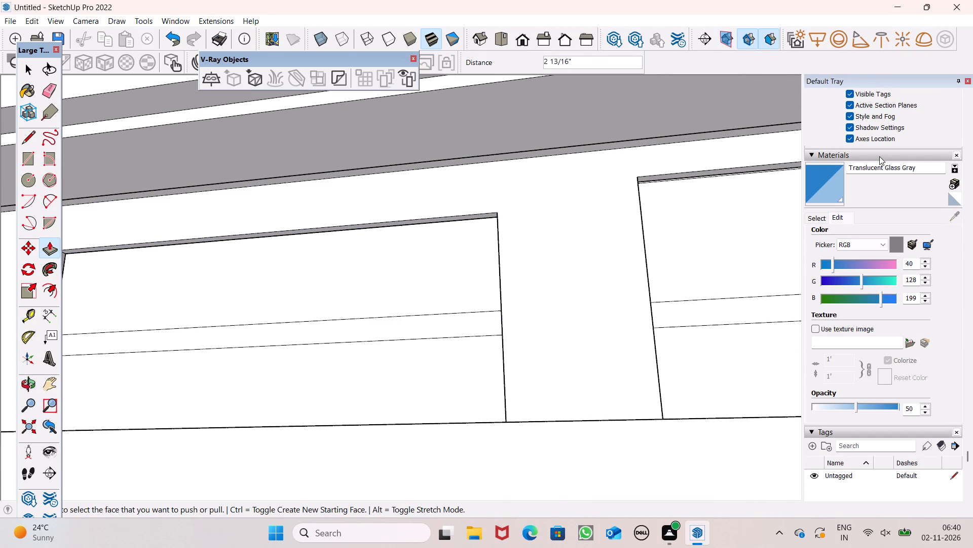
# Push/Pull the head of the wider fifth-storey opening down about 1' 3 5/8", level with the neighbouring opening's head.
pyautogui.moveTo(665, 176); pyautogui.dragTo(506, 207)
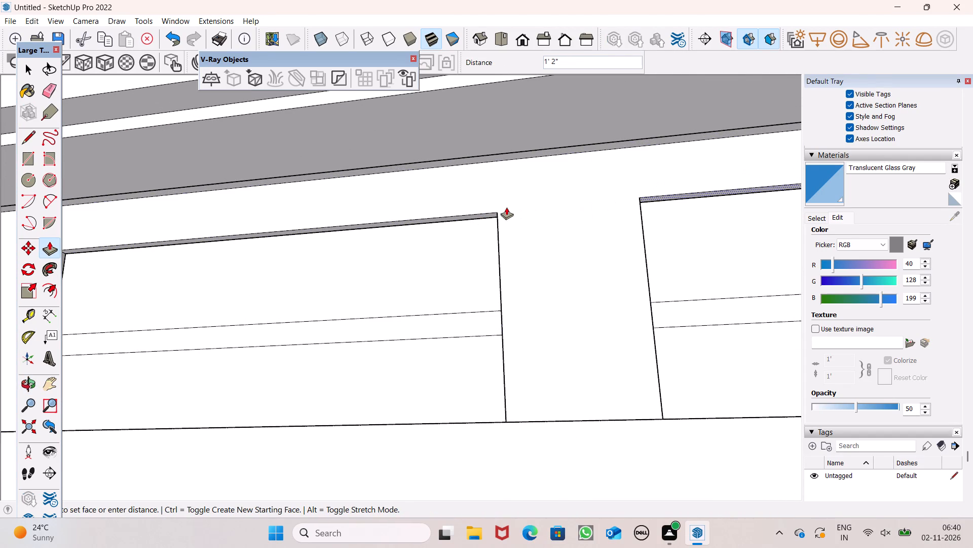
pyautogui.moveTo(506, 207); pyautogui.dragTo(492, 213)
# Examine the opening heads on all storeys of the front facade from above and below.
pyautogui.scroll(-5, 517, 175)
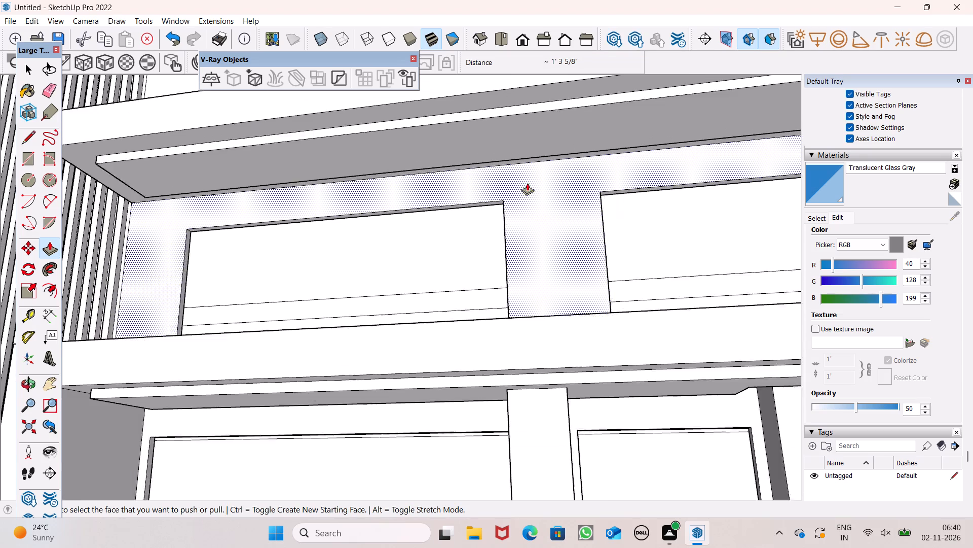
pyautogui.scroll(-5, 568, 177)
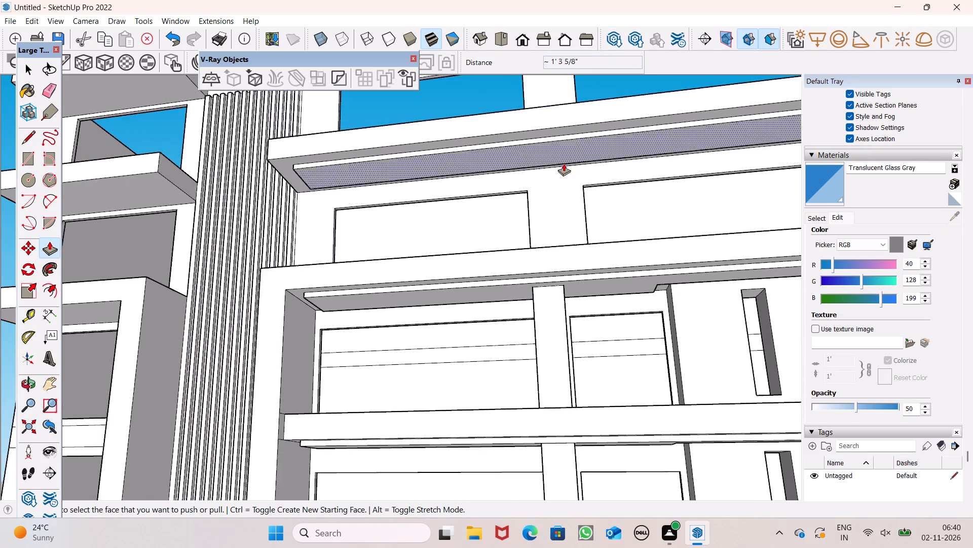
pyautogui.scroll(-5, 564, 163)
pyautogui.moveTo(606, 157); pyautogui.dragTo(621, 239, button='middle')
pyautogui.scroll(-7, 596, 196)
pyautogui.moveTo(576, 249); pyautogui.dragTo(599, 174, button='middle')
pyautogui.scroll(3, 567, 371)
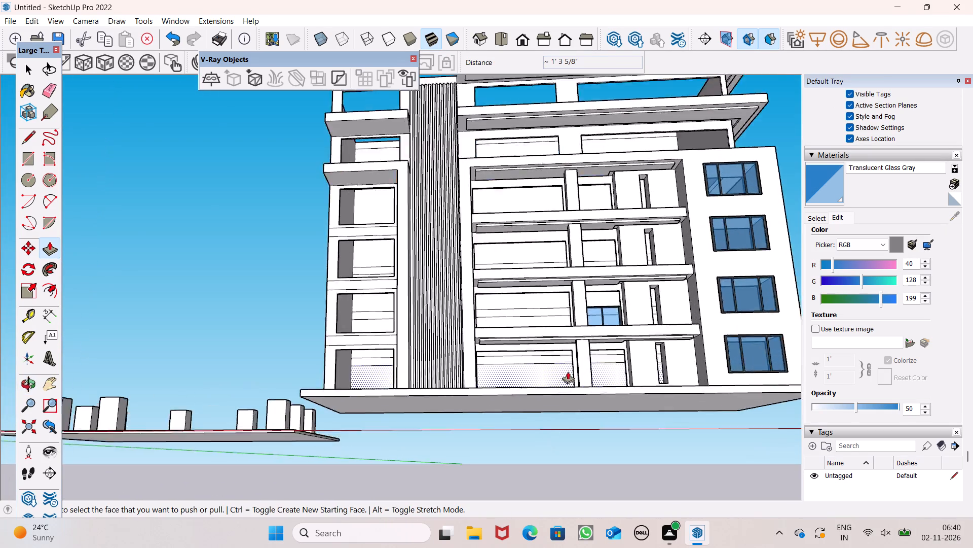
pyautogui.scroll(5, 568, 371)
pyautogui.scroll(-3, 566, 336)
pyautogui.moveTo(575, 340); pyautogui.dragTo(573, 418, button='middle')
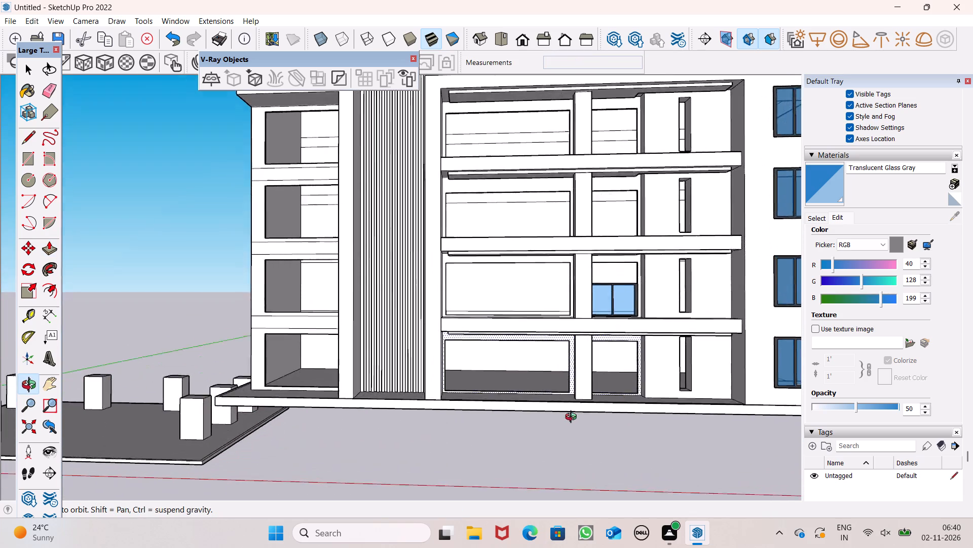
pyautogui.moveTo(573, 418); pyautogui.dragTo(574, 427, button='middle')
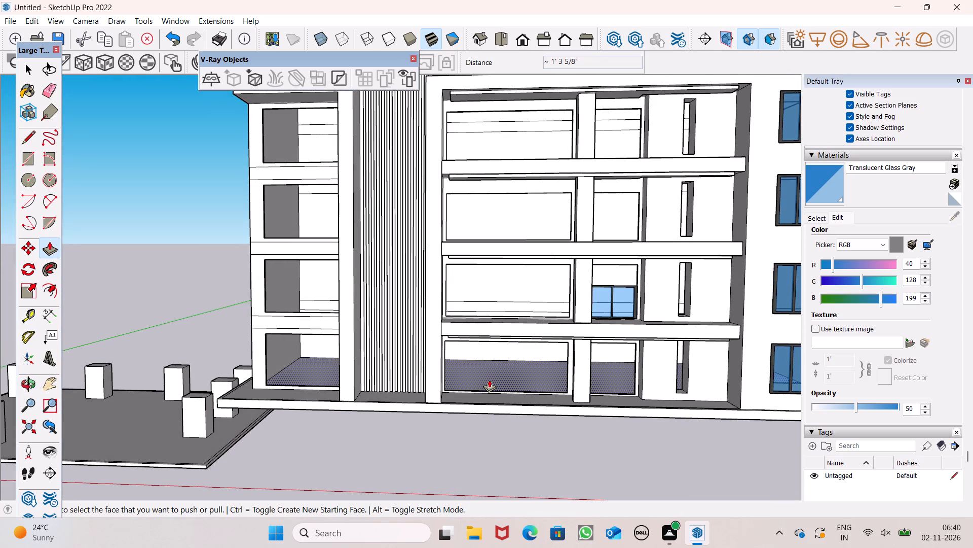
pyautogui.scroll(-5, 489, 380)
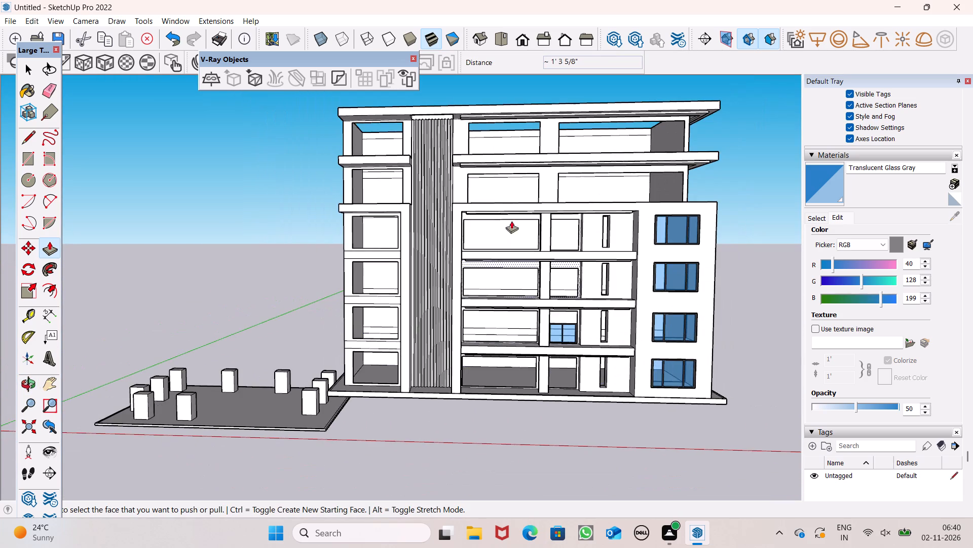
pyautogui.scroll(5, 516, 205)
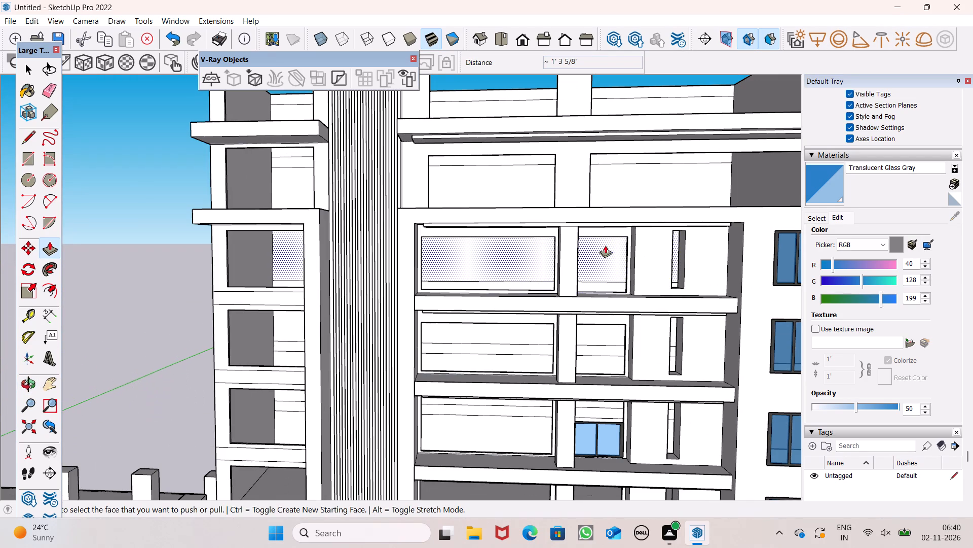
pyautogui.scroll(-3, 583, 277)
pyautogui.moveTo(579, 408); pyautogui.dragTo(578, 267, button='middle')
pyautogui.scroll(2, 527, 396)
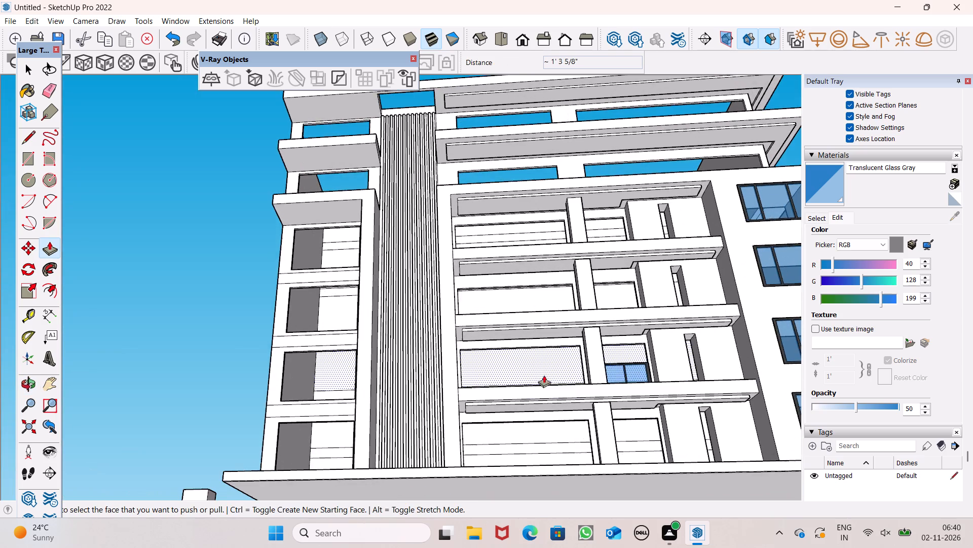
pyautogui.scroll(-3, 530, 332)
pyautogui.moveTo(592, 445); pyautogui.dragTo(577, 545, button='middle')
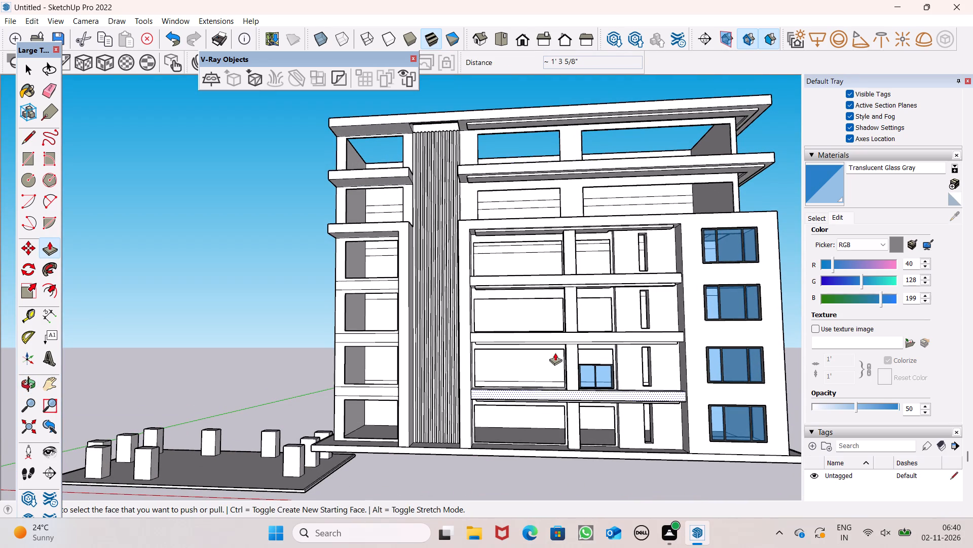
# Push/Pull the head of the sixth-storey opening beside the ribbed wall down by 1' 1/8".
pyautogui.scroll(7, 557, 114)
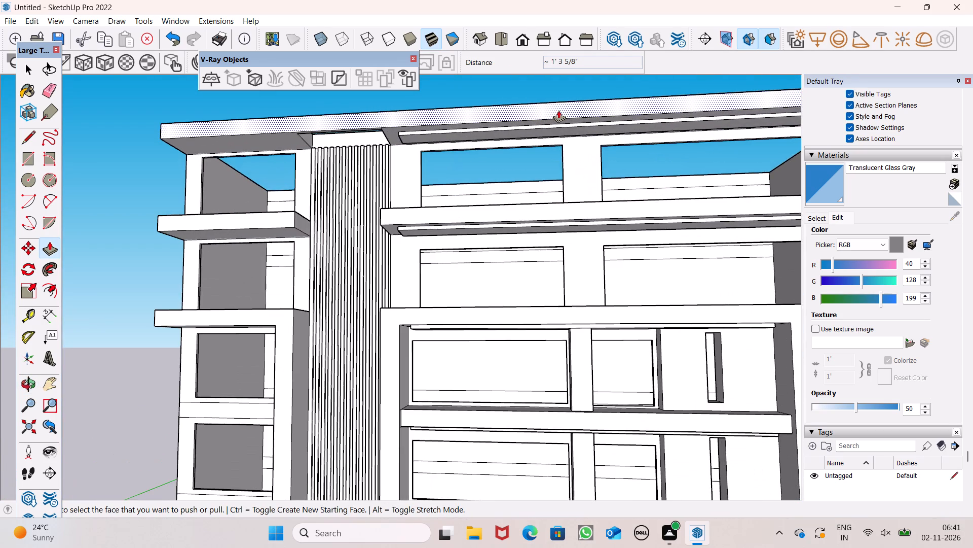
pyautogui.scroll(8, 559, 119)
pyautogui.scroll(4, 563, 165)
pyautogui.moveTo(563, 173); pyautogui.dragTo(568, 127, button='middle')
pyautogui.scroll(1, 563, 170)
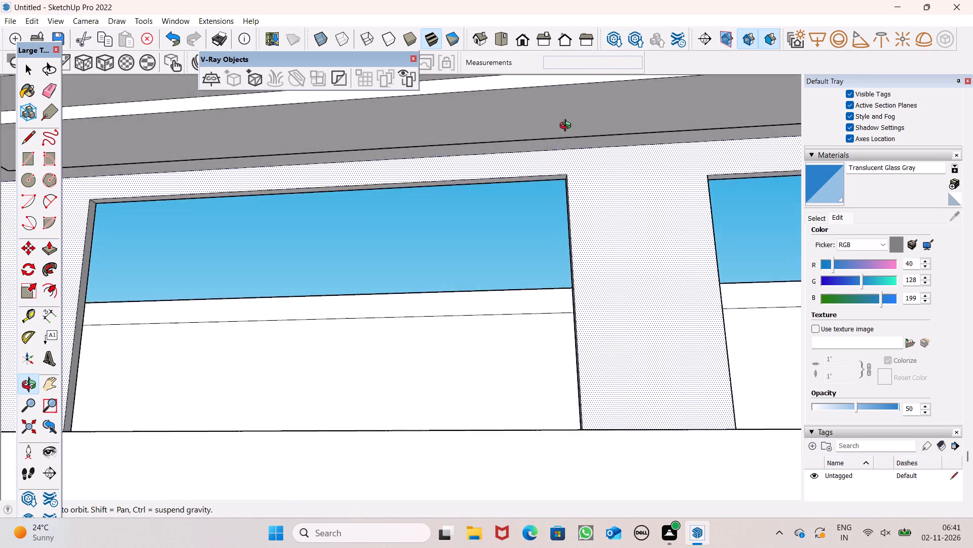
pyautogui.moveTo(568, 127); pyautogui.dragTo(568, 123, button='middle')
pyautogui.scroll(3, 553, 151)
pyautogui.moveTo(552, 185); pyautogui.dragTo(556, 209)
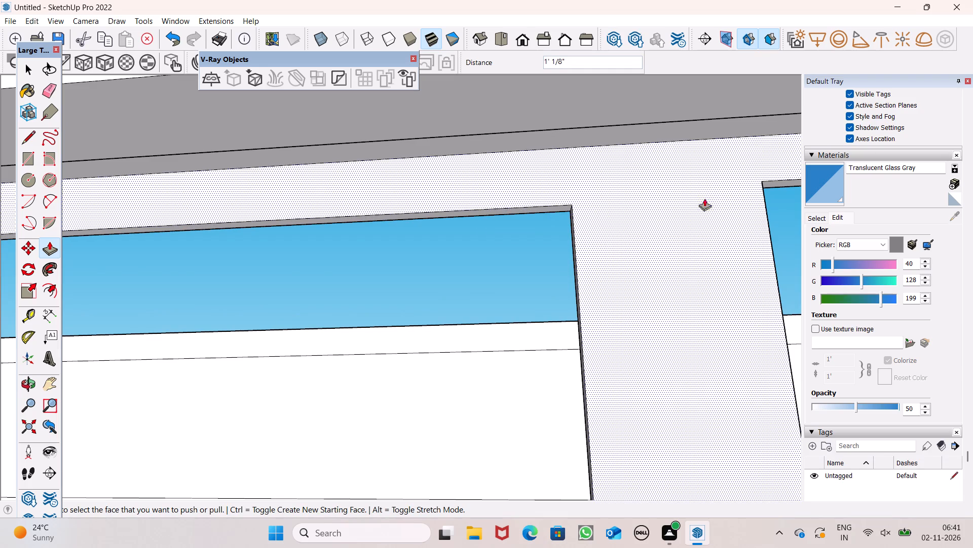
# Push/Pull the head of the wider sixth-storey opening down, level with the neighbouring opening's head.
pyautogui.moveTo(778, 184); pyautogui.dragTo(554, 206)
pyautogui.press('space')
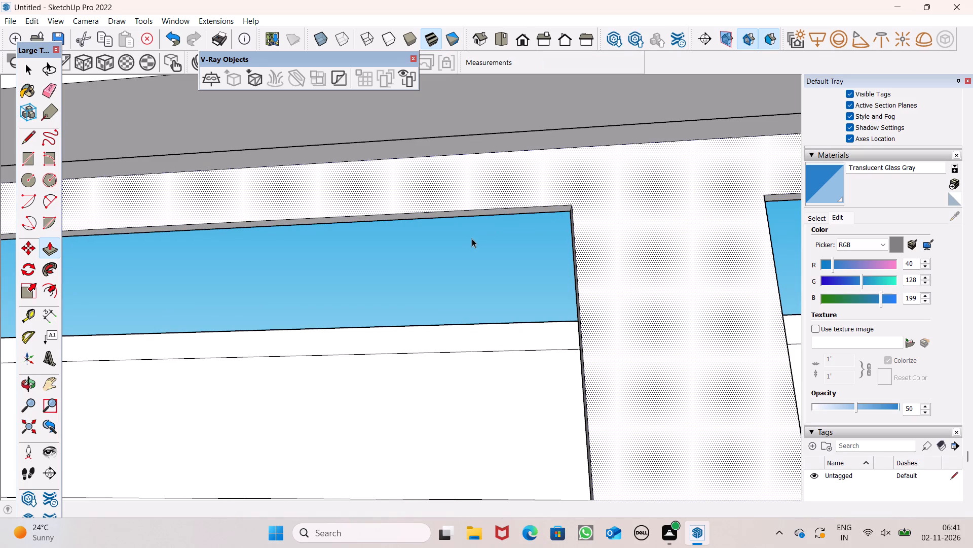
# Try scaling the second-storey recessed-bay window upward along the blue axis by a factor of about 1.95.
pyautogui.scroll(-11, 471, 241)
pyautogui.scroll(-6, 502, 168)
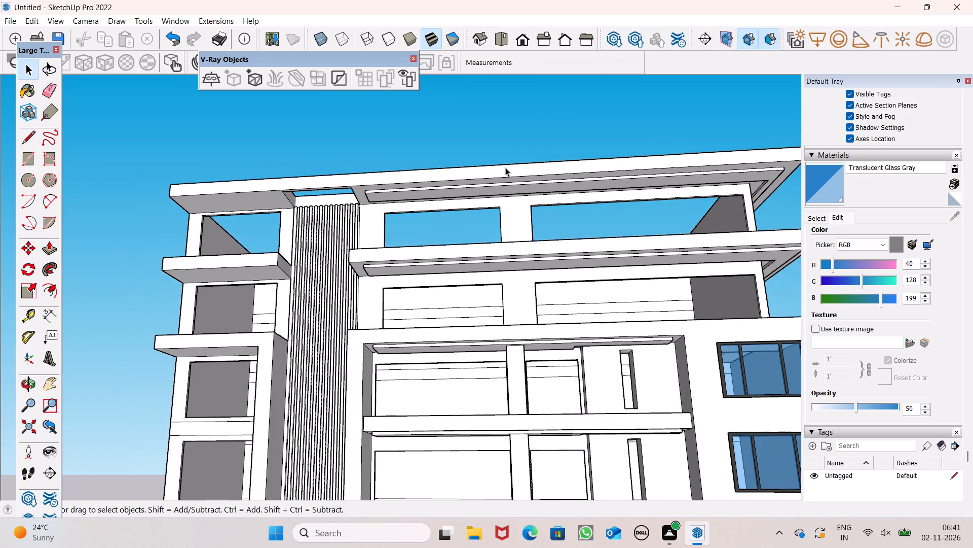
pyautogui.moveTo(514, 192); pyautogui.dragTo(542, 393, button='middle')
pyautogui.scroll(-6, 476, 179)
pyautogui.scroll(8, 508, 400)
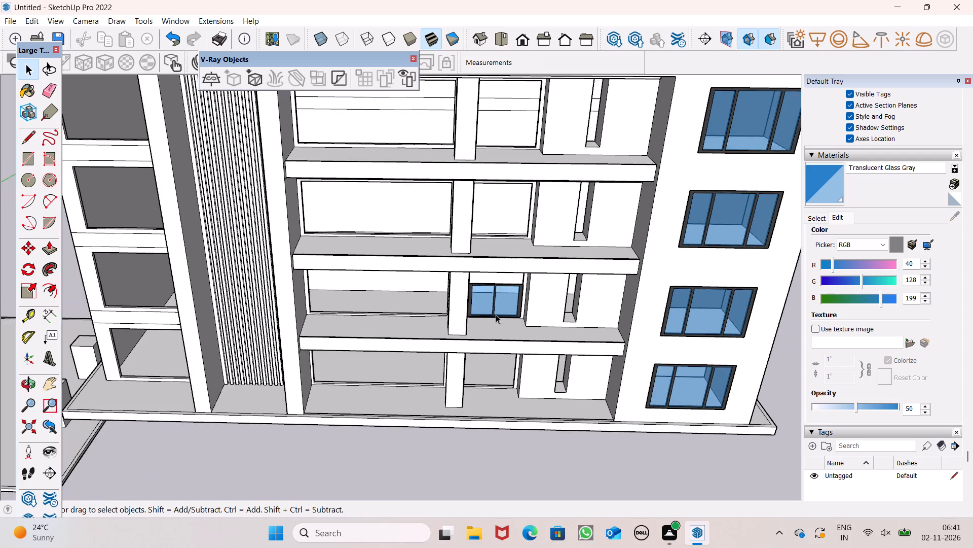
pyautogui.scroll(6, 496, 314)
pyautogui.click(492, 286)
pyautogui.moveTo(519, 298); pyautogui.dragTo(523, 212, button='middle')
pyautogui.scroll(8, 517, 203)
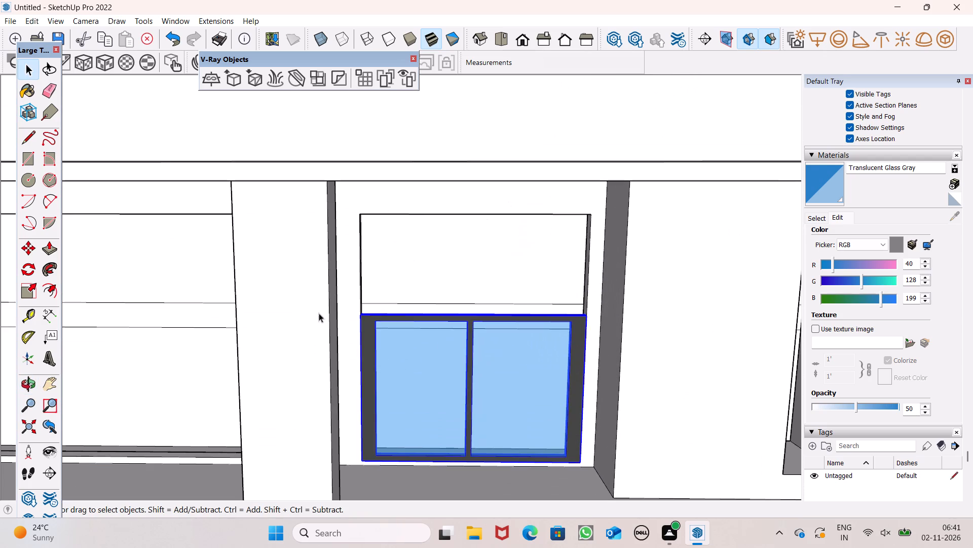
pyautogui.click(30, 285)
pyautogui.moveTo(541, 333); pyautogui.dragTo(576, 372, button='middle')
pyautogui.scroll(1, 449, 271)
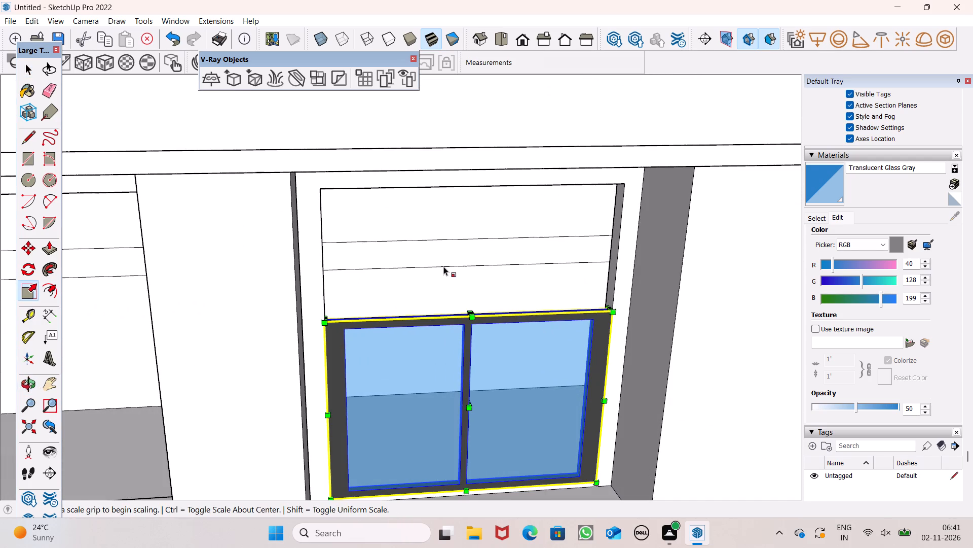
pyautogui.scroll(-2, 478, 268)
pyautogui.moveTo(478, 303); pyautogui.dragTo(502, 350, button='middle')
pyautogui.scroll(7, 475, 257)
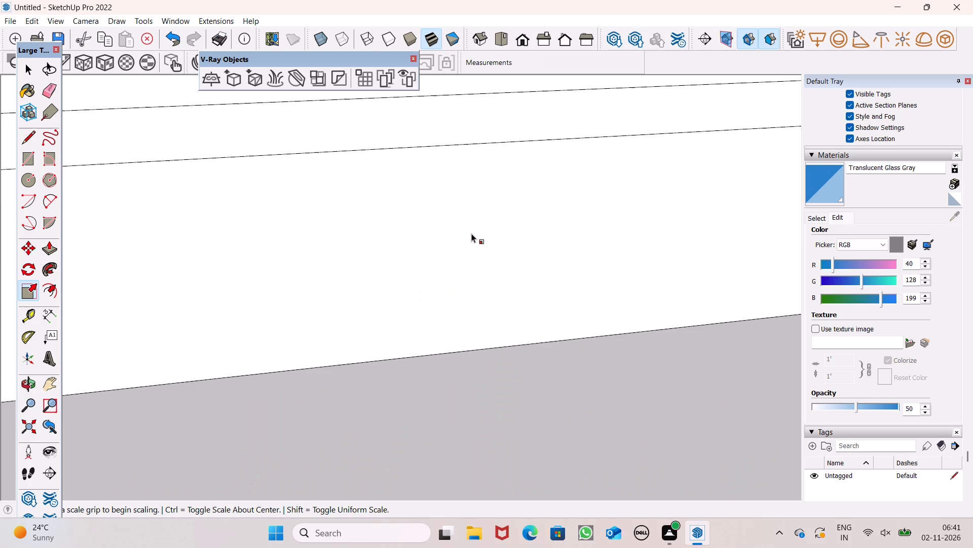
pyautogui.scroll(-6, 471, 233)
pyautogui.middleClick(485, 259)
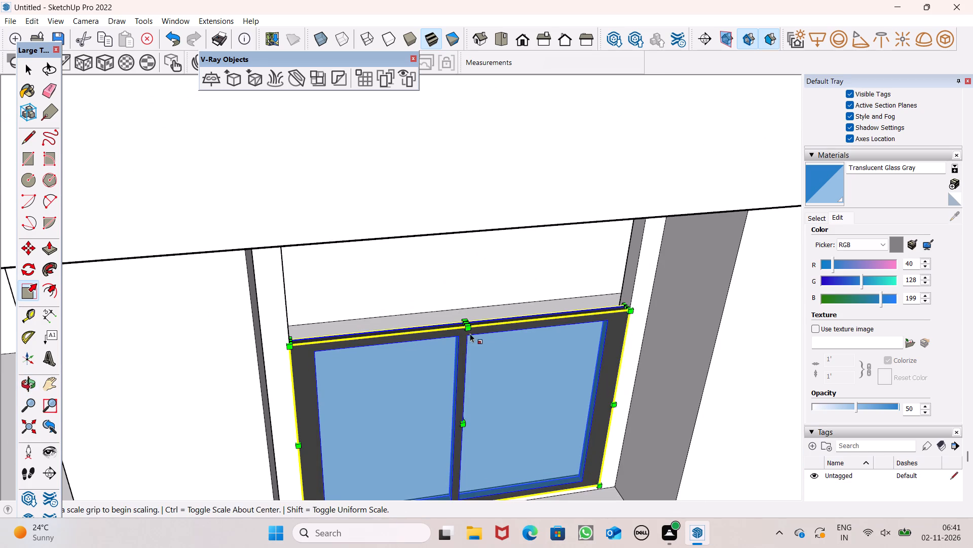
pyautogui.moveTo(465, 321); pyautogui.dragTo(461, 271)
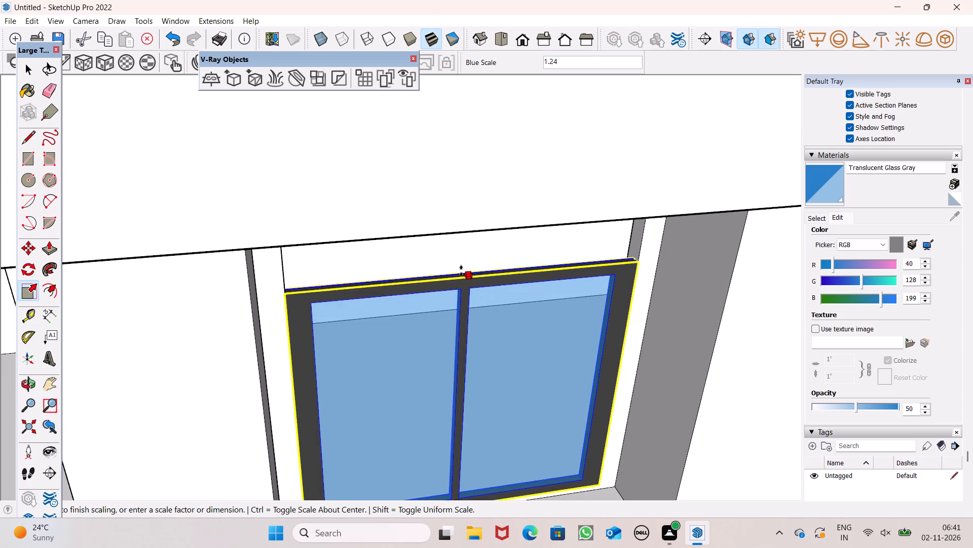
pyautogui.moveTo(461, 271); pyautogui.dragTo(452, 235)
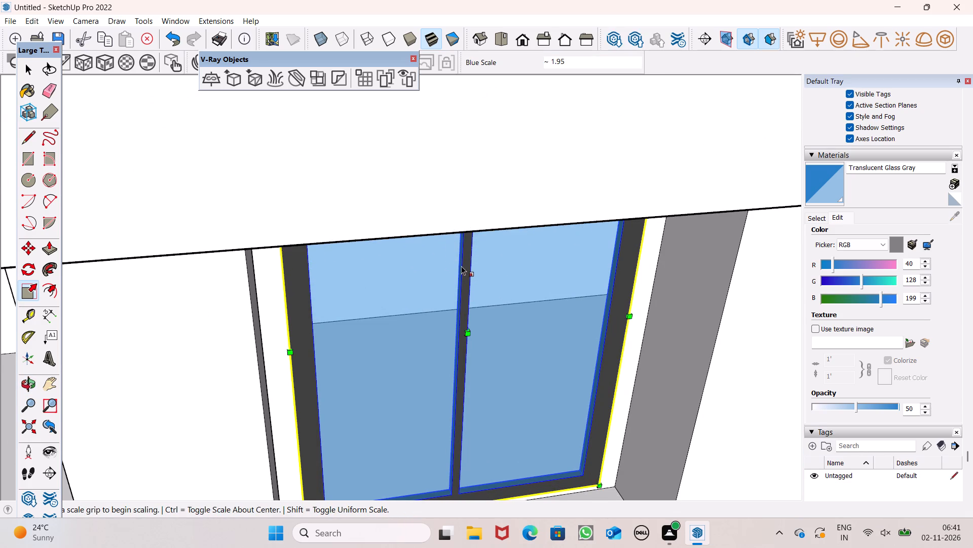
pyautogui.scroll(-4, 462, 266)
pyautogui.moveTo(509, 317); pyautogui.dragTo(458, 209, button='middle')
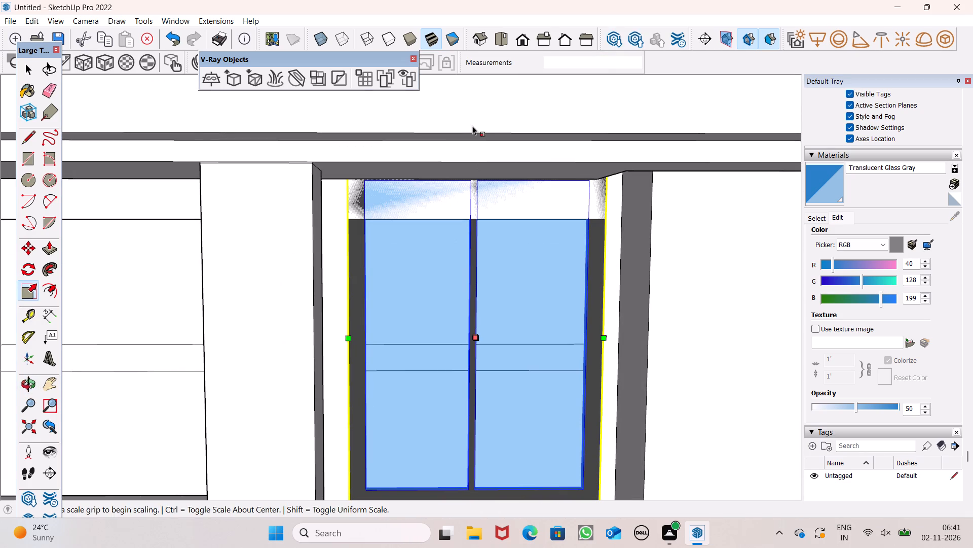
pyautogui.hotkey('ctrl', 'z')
# Scale the second-storey recessed-bay window upward along the blue axis by about 1.65 so its frame meets the opening's head.
pyautogui.moveTo(525, 243); pyautogui.dragTo(419, 311, button='middle')
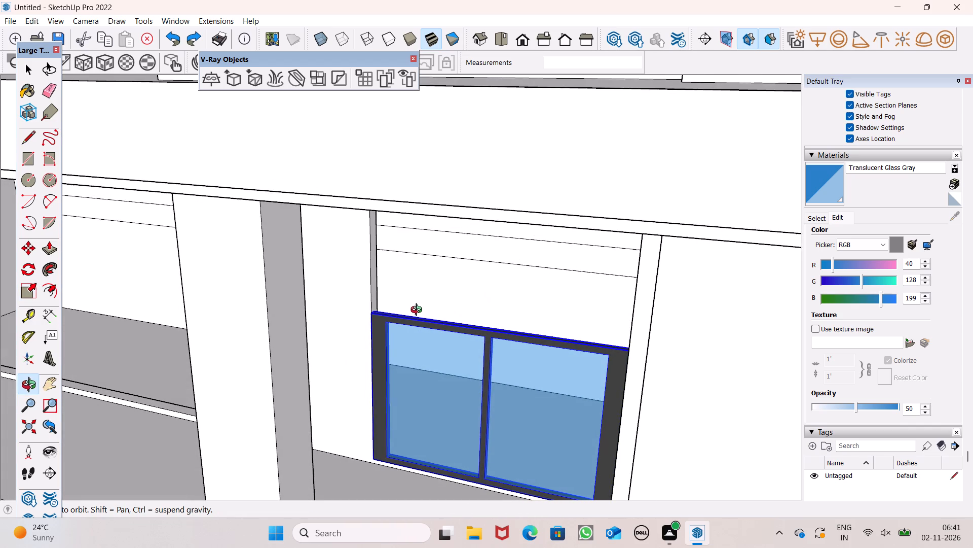
pyautogui.moveTo(419, 311); pyautogui.dragTo(418, 311, button='middle')
pyautogui.scroll(3, 438, 325)
pyautogui.scroll(-2, 453, 317)
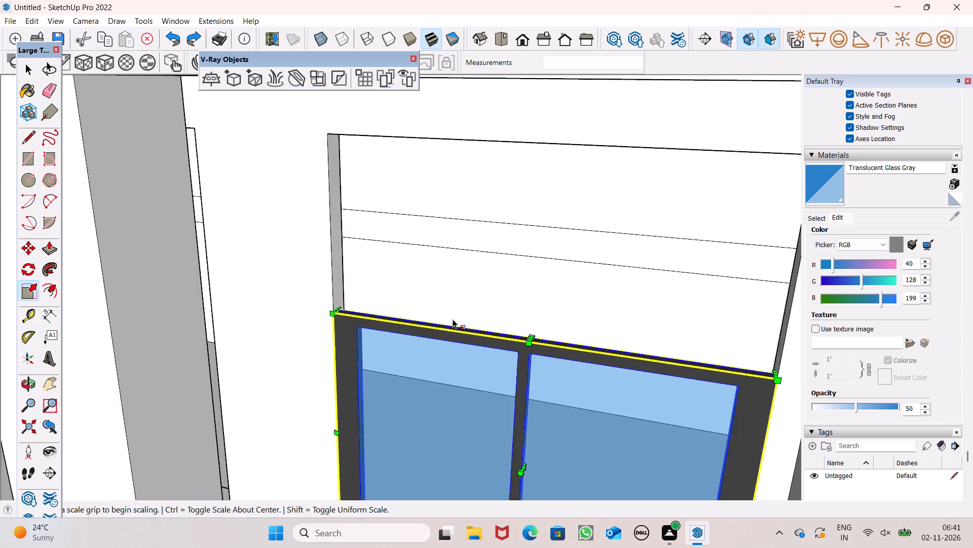
pyautogui.scroll(-1, 453, 319)
pyautogui.scroll(3, 498, 262)
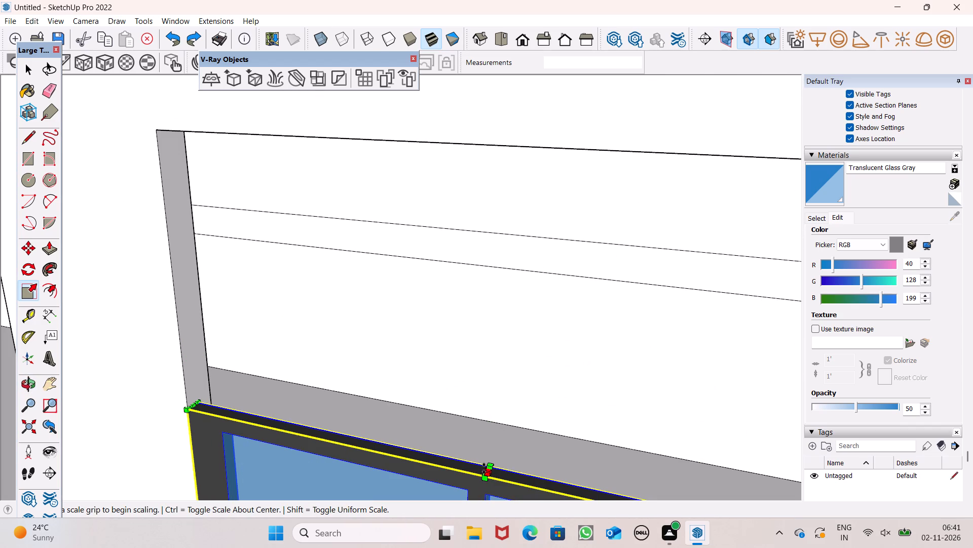
pyautogui.moveTo(484, 468); pyautogui.dragTo(494, 146)
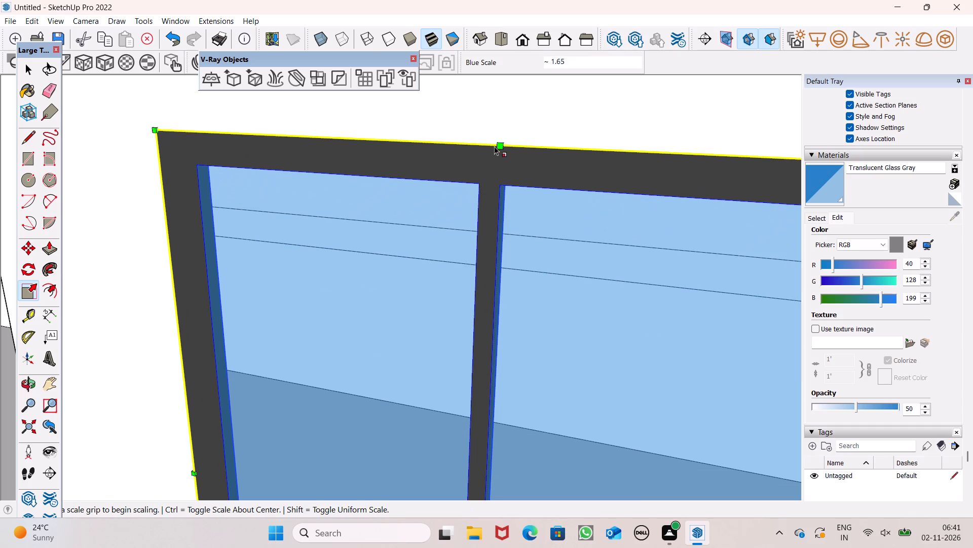
pyautogui.scroll(-7, 493, 146)
pyautogui.press('space')
pyautogui.scroll(-13, 493, 185)
pyautogui.moveTo(496, 306); pyautogui.dragTo(538, 281, button='middle')
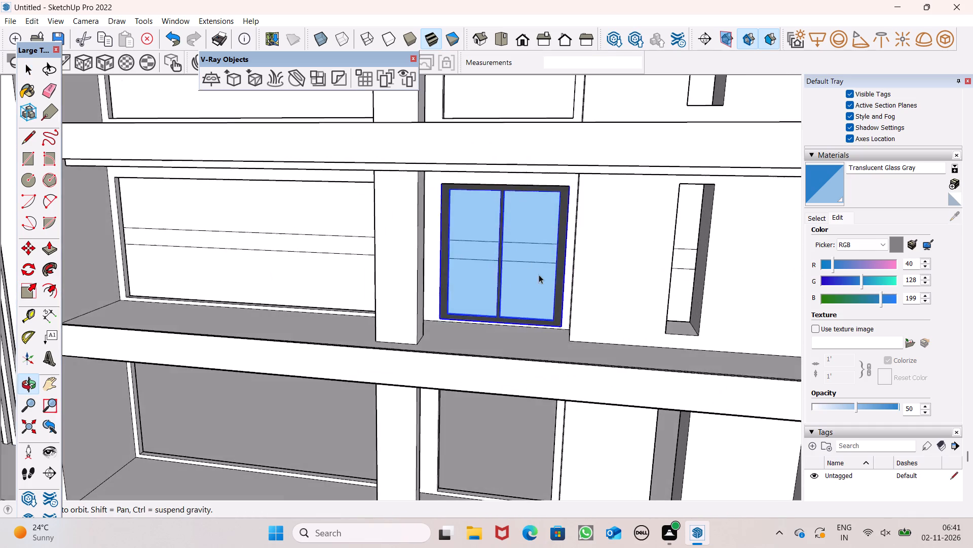
pyautogui.scroll(-16, 497, 242)
pyautogui.moveTo(484, 293); pyautogui.dragTo(528, 316, button='middle')
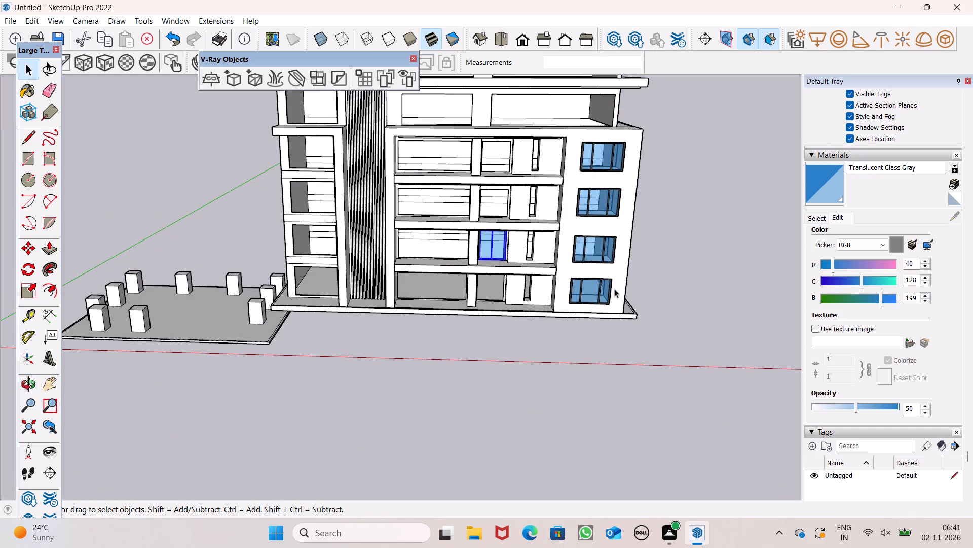
pyautogui.click(673, 273)
# Copy the second-storey recessed-bay window straight down into the ground-floor opening directly below it.
pyautogui.scroll(4, 499, 267)
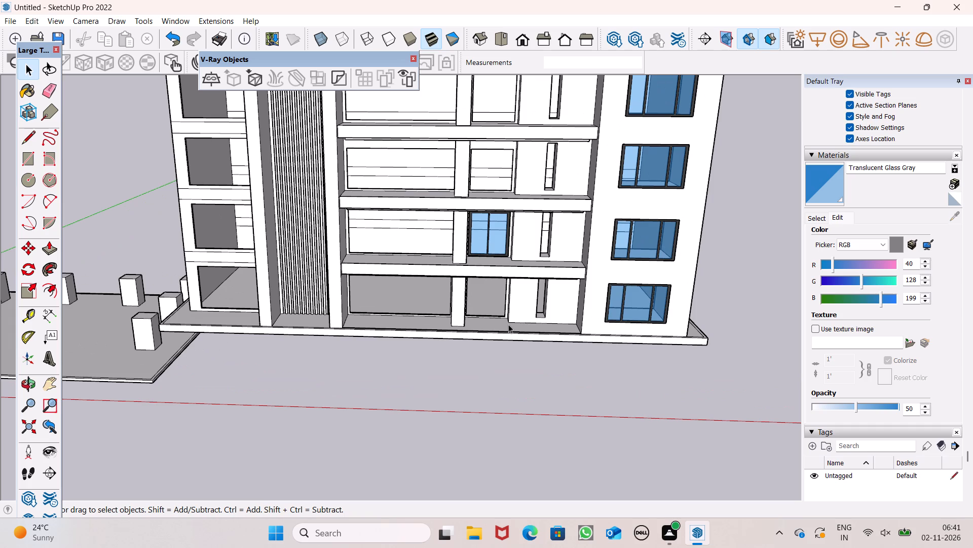
pyautogui.moveTo(501, 333); pyautogui.dragTo(475, 290, button='middle')
pyautogui.scroll(6, 469, 253)
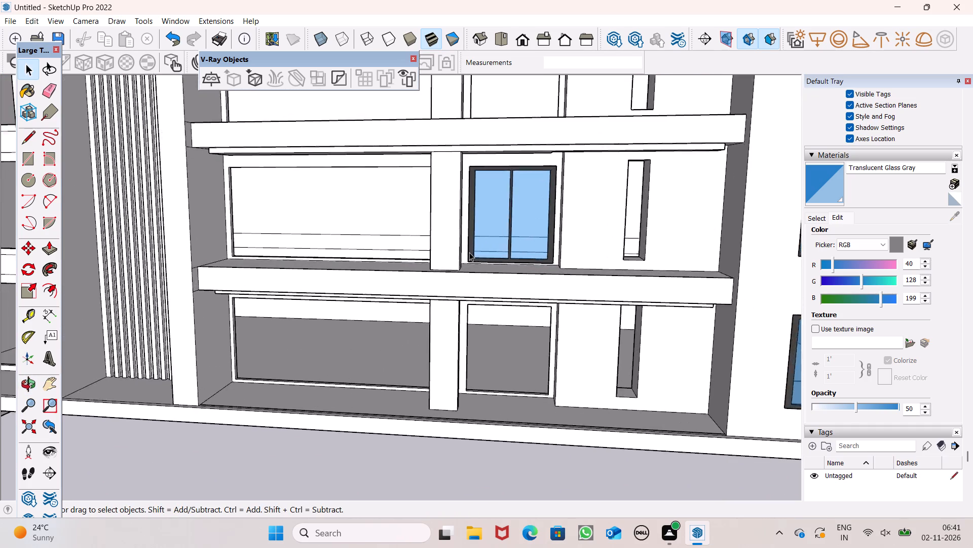
pyautogui.scroll(2, 469, 252)
pyautogui.click(519, 242)
pyautogui.press('m')
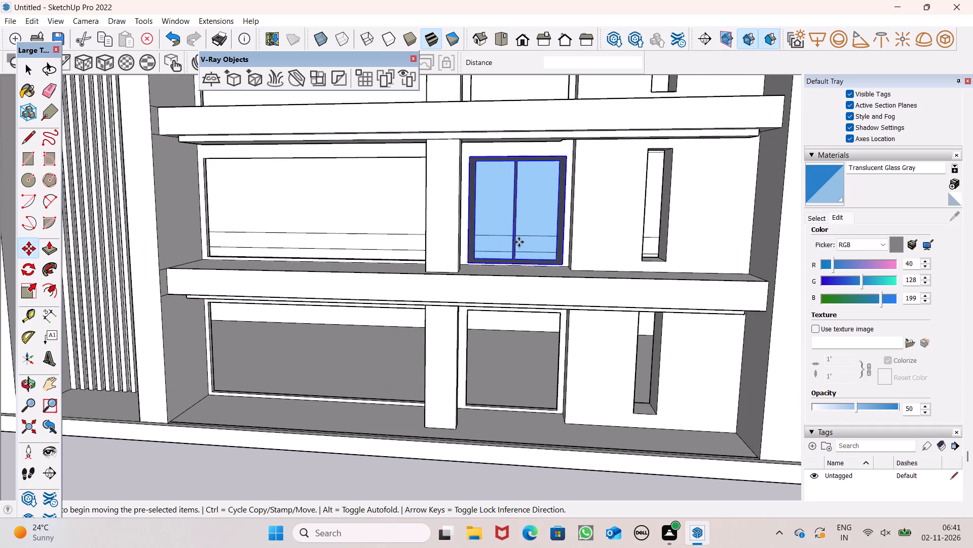
pyautogui.press('Return')
pyautogui.scroll(4, 533, 272)
pyautogui.scroll(-3, 598, 263)
pyautogui.moveTo(578, 360); pyautogui.dragTo(606, 391, button='middle')
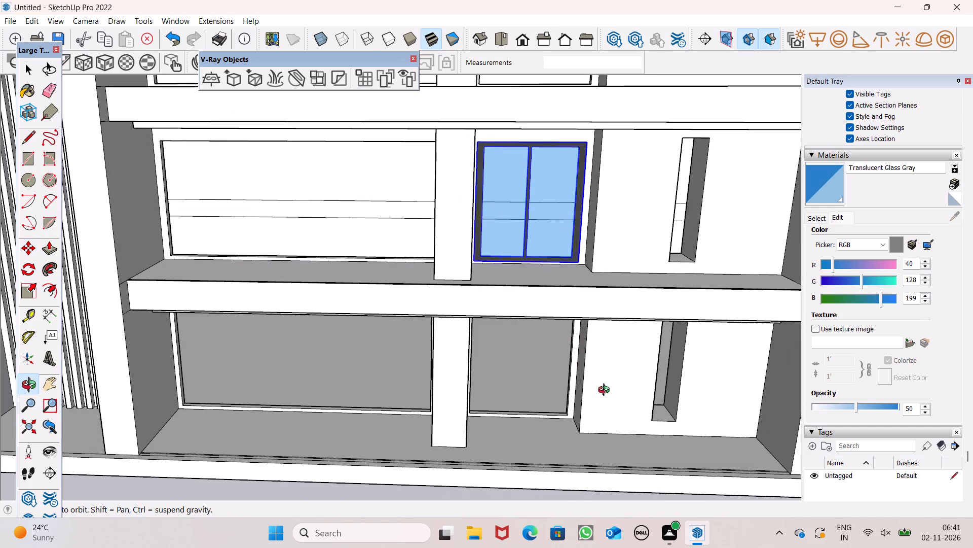
pyautogui.moveTo(606, 391); pyautogui.dragTo(607, 388, button='middle')
pyautogui.scroll(3, 584, 296)
pyautogui.moveTo(576, 256); pyautogui.dragTo(556, 338)
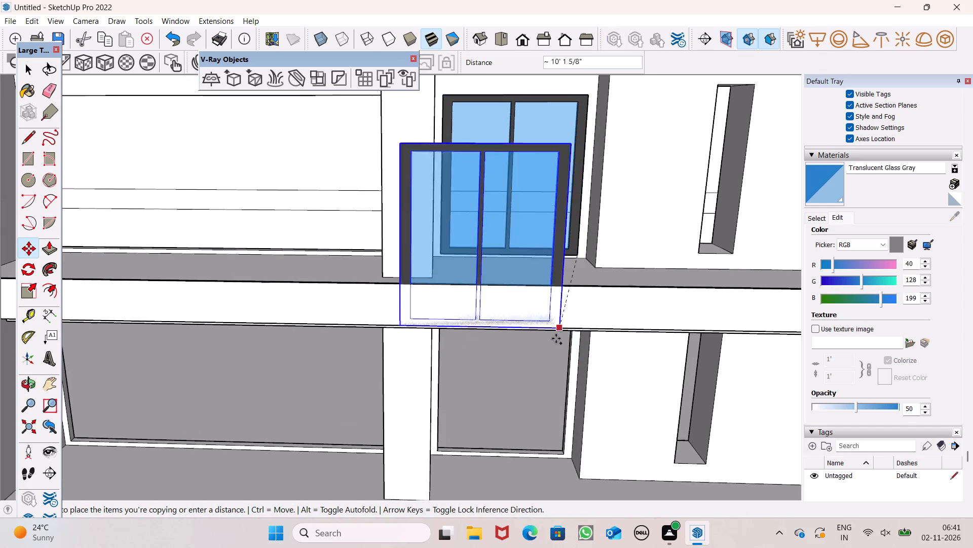
pyautogui.moveTo(556, 338); pyautogui.dragTo(562, 453)
pyautogui.scroll(-2, 548, 443)
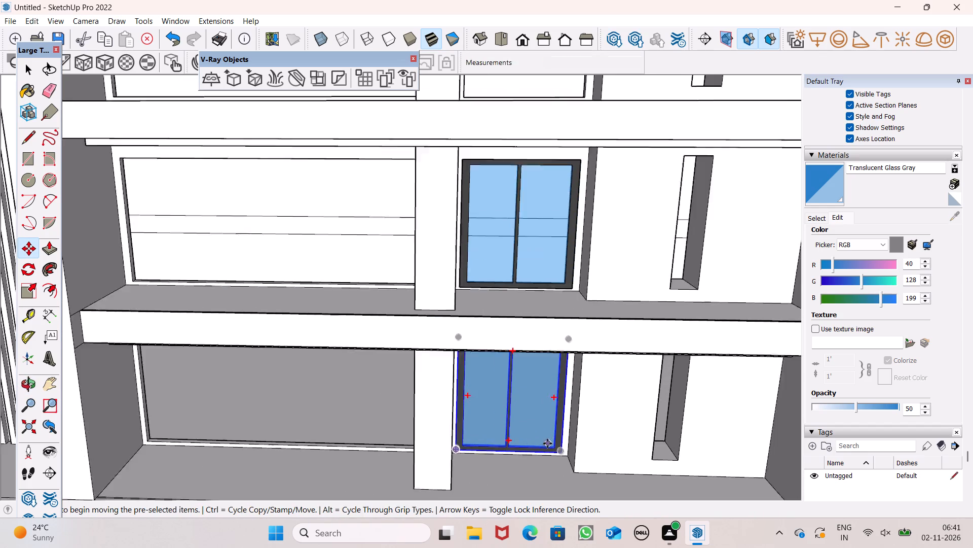
pyautogui.scroll(-2, 547, 443)
pyautogui.moveTo(553, 429); pyautogui.dragTo(490, 323, button='middle')
pyautogui.press('space')
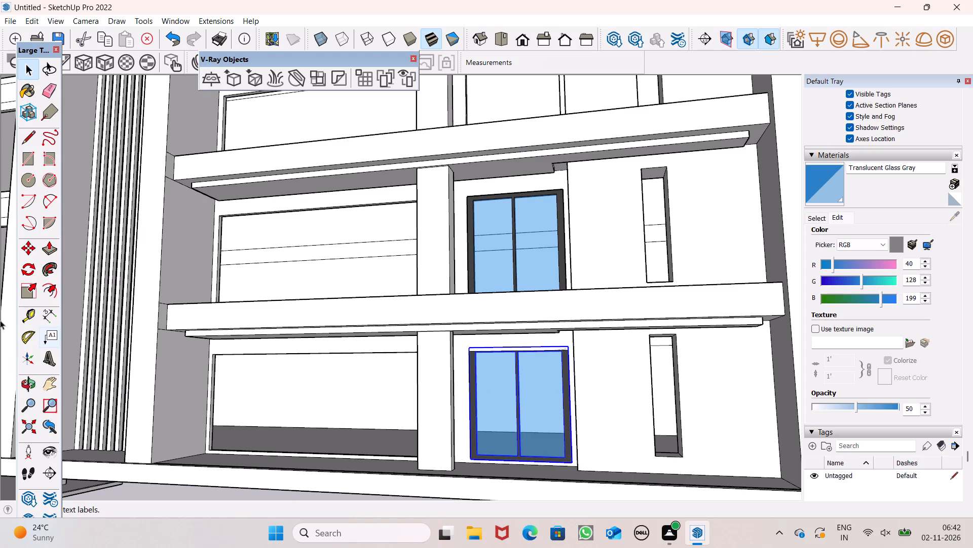
# Scale the ground-floor window copy down slightly from its upper corner beside the column, bringing its top below the opening's head.
pyautogui.click(29, 294)
pyautogui.scroll(5, 555, 362)
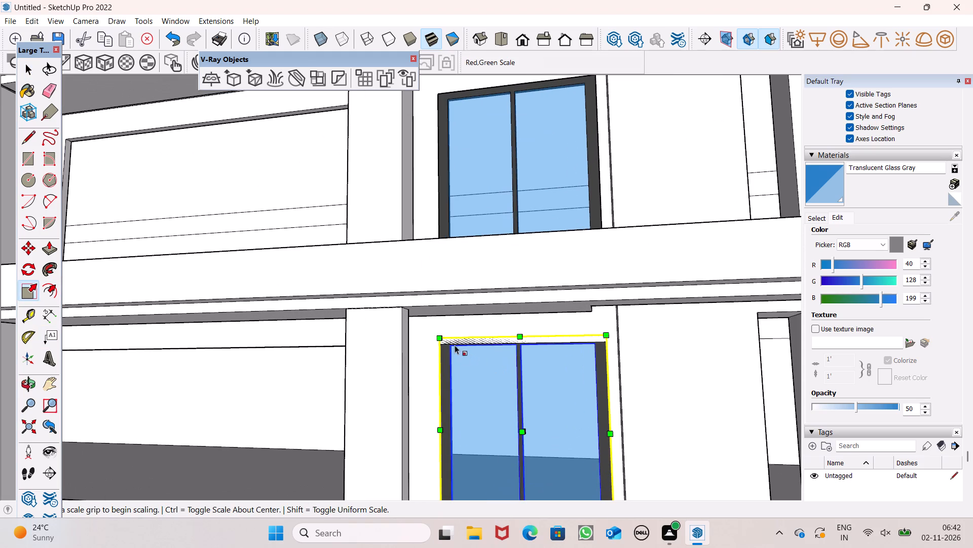
pyautogui.moveTo(433, 332); pyautogui.dragTo(441, 355)
# Scale the ground-floor window along the red axis so its side edge meets the opening's jamb beside the column.
pyautogui.moveTo(531, 358); pyautogui.dragTo(532, 358, button='middle')
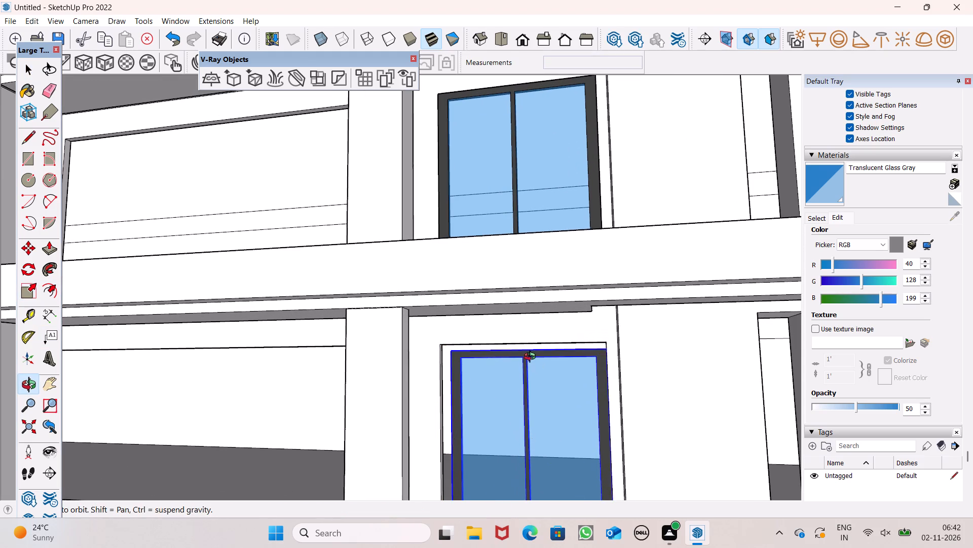
pyautogui.moveTo(532, 358); pyautogui.dragTo(571, 361, button='middle')
pyautogui.scroll(2, 496, 425)
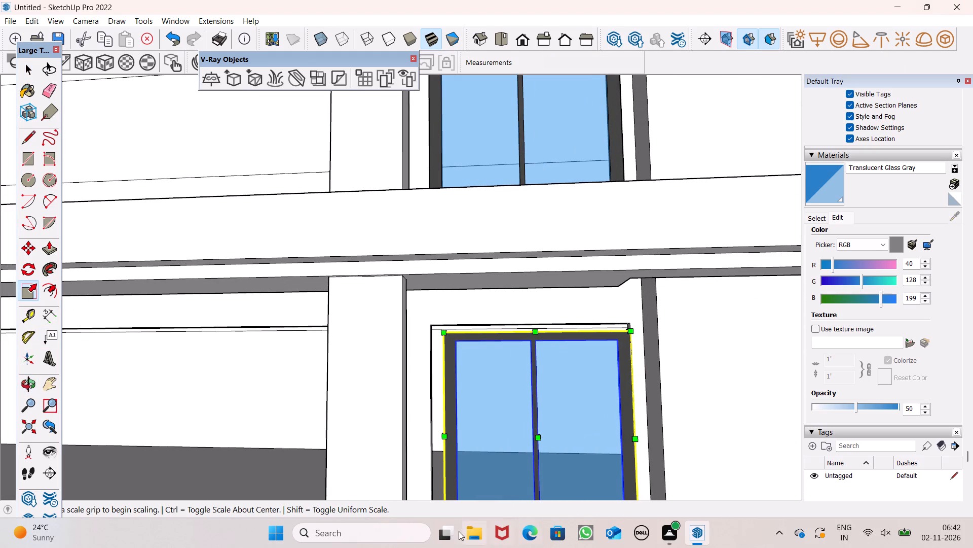
pyautogui.scroll(-4, 472, 443)
pyautogui.moveTo(467, 481); pyautogui.dragTo(485, 525, button='middle')
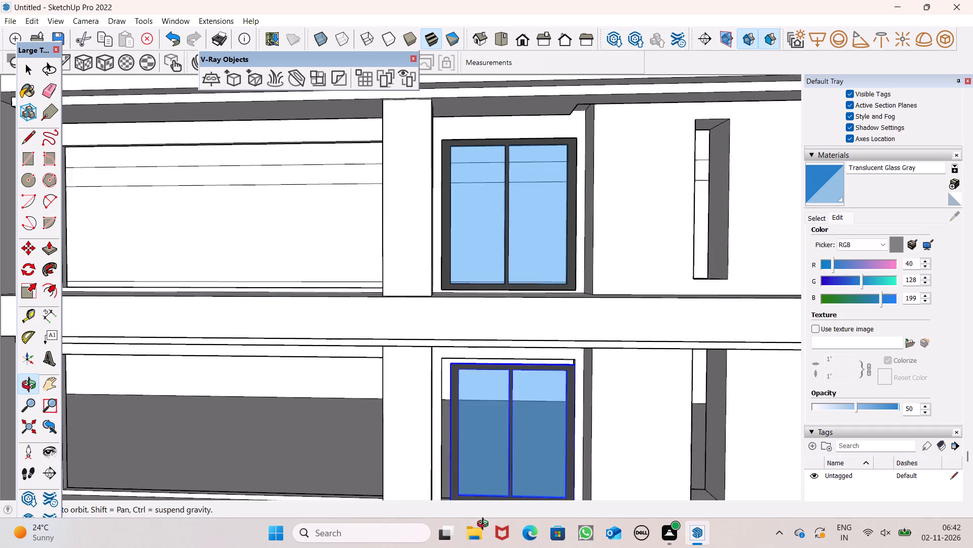
pyautogui.moveTo(485, 525); pyautogui.dragTo(485, 528, button='middle')
pyautogui.scroll(8, 456, 465)
pyautogui.scroll(5, 405, 396)
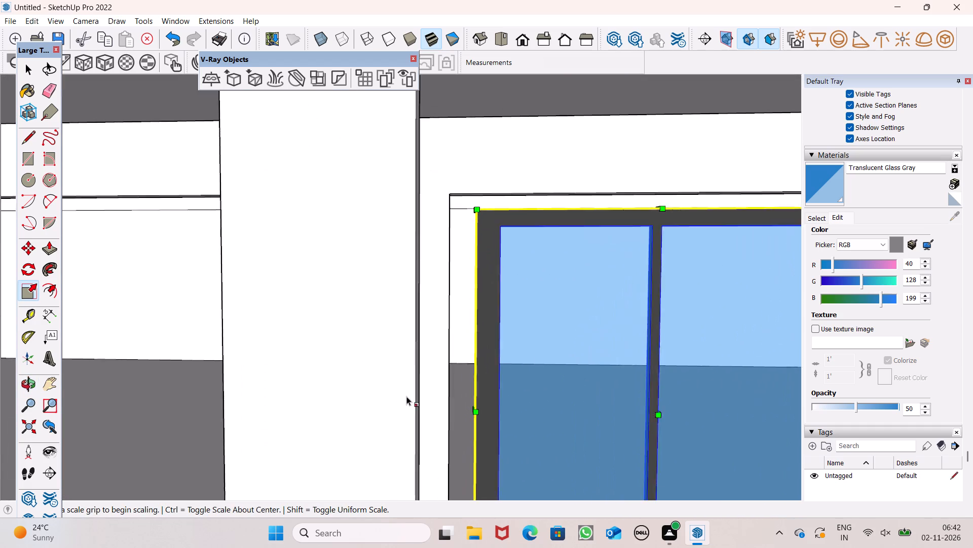
pyautogui.scroll(3, 406, 396)
pyautogui.scroll(6, 494, 408)
pyautogui.moveTo(500, 437); pyautogui.dragTo(508, 462, button='middle')
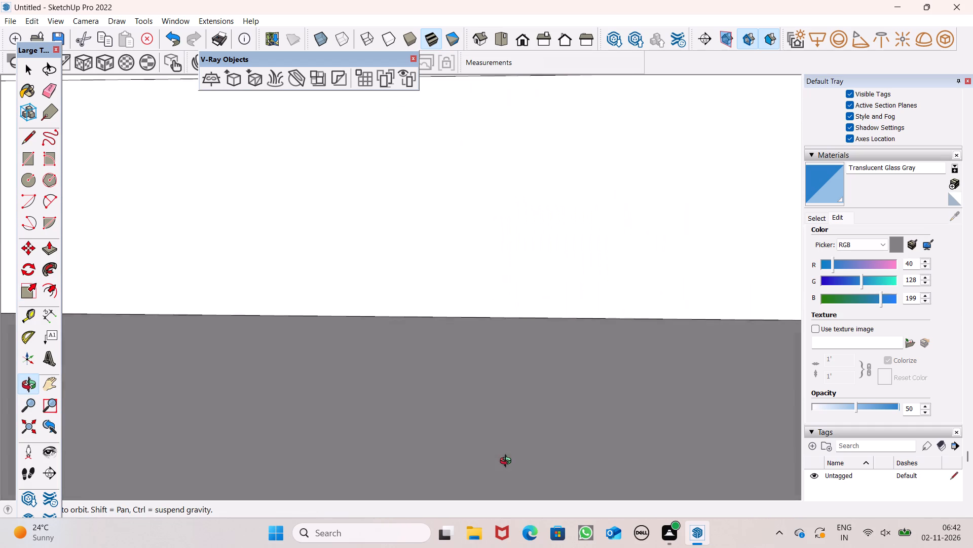
pyautogui.moveTo(508, 462); pyautogui.dragTo(509, 463, button='middle')
pyautogui.scroll(-17, 510, 376)
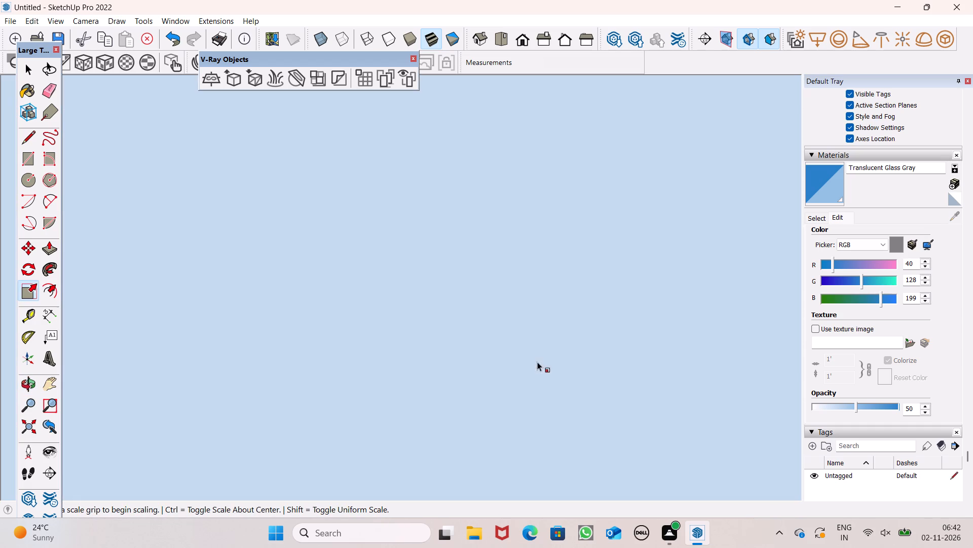
pyautogui.click(519, 41)
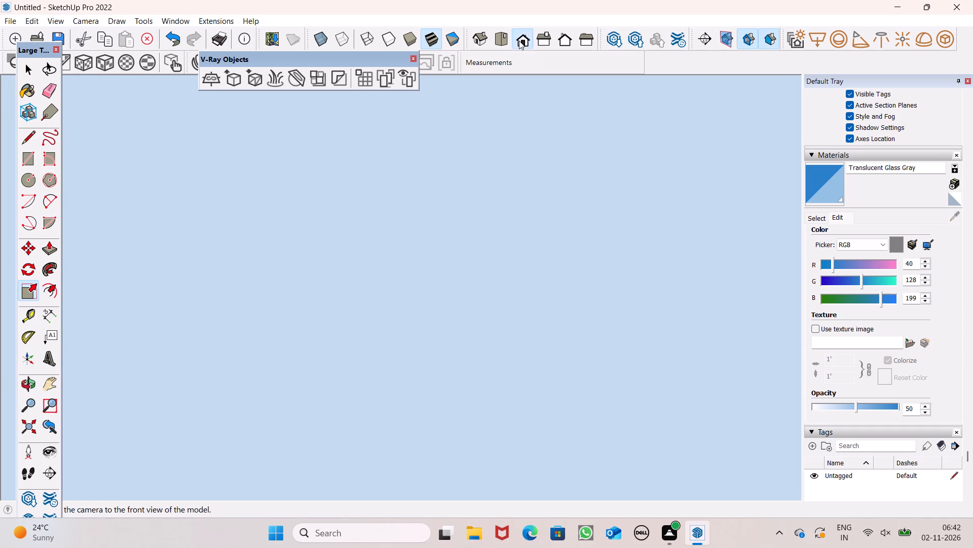
pyautogui.scroll(-7, 501, 189)
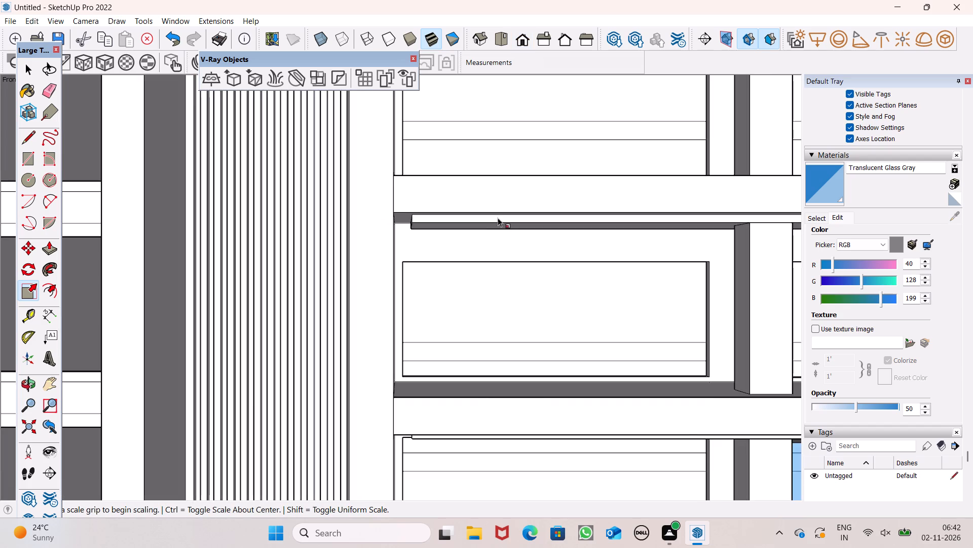
pyautogui.scroll(-11, 498, 218)
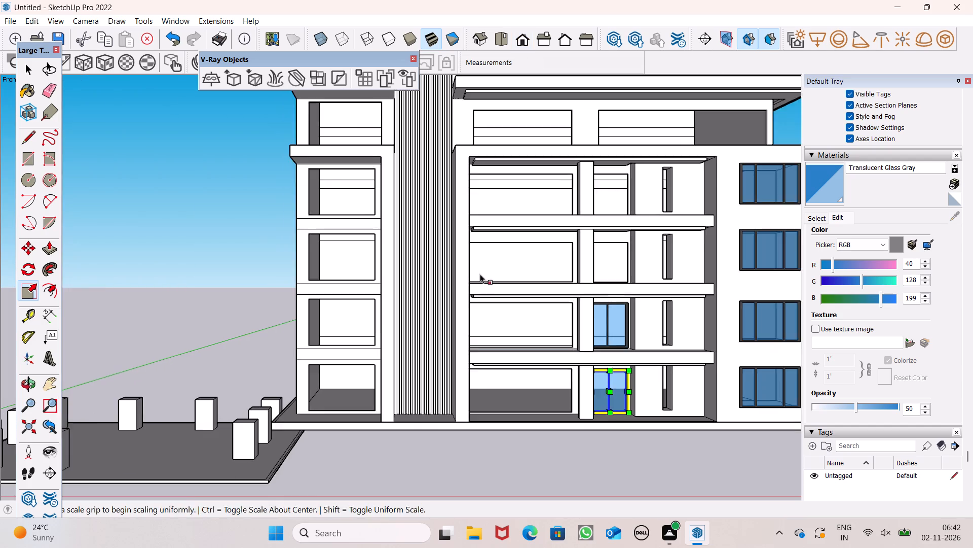
pyautogui.scroll(-3, 477, 274)
pyautogui.moveTo(544, 307); pyautogui.dragTo(531, 354, button='middle')
pyautogui.scroll(9, 596, 361)
pyautogui.scroll(8, 512, 360)
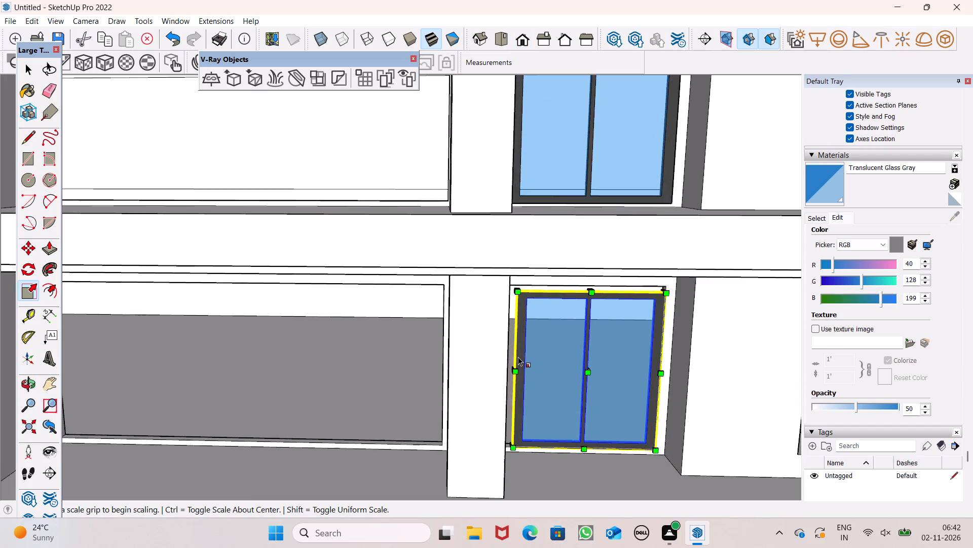
pyautogui.scroll(7, 514, 359)
pyautogui.moveTo(509, 364); pyautogui.dragTo(507, 401, button='middle')
pyautogui.scroll(3, 504, 404)
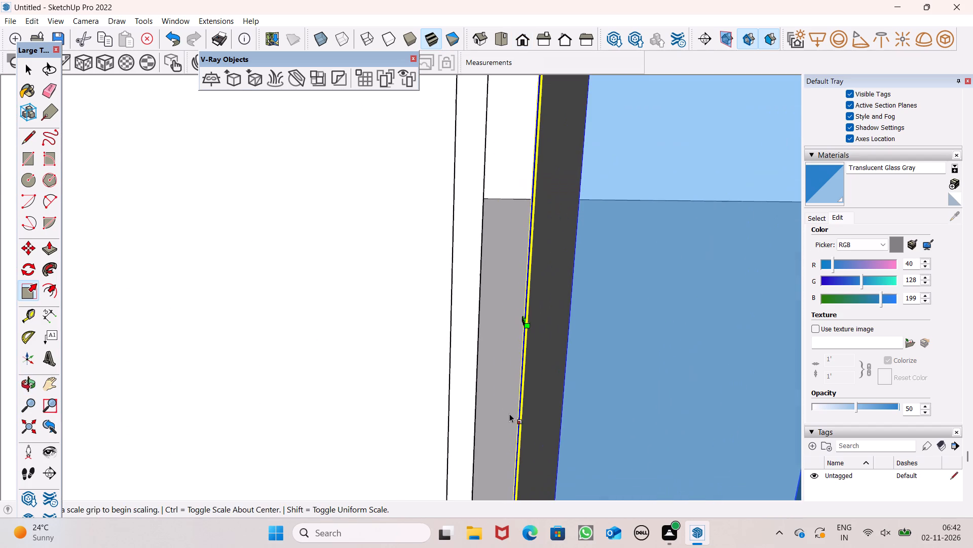
pyautogui.scroll(2, 509, 414)
pyautogui.scroll(1, 532, 294)
pyautogui.moveTo(530, 298); pyautogui.dragTo(529, 298)
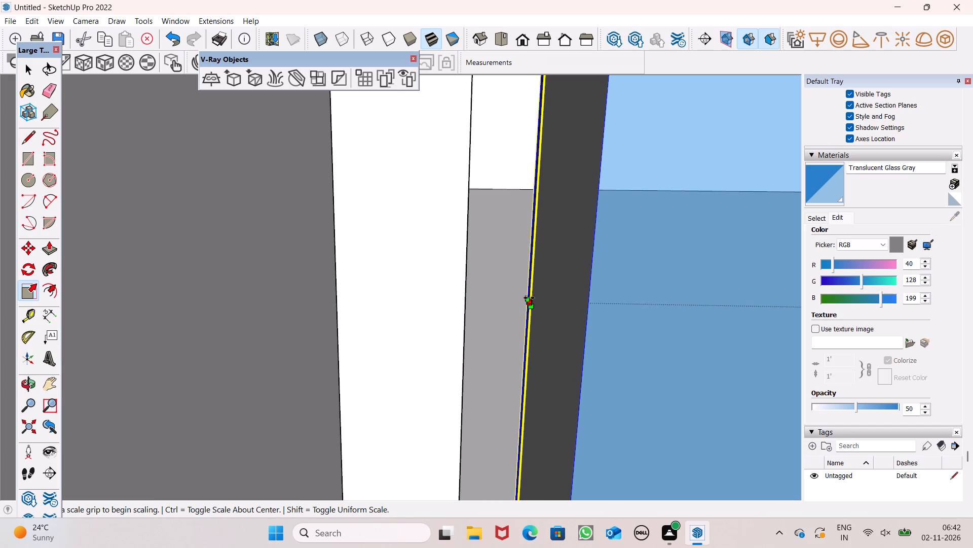
pyautogui.moveTo(529, 298); pyautogui.dragTo(458, 300)
# Scale the ground-floor window upward along the blue axis so its frame meets the opening's head.
pyautogui.scroll(-15, 433, 352)
pyautogui.scroll(2, 593, 194)
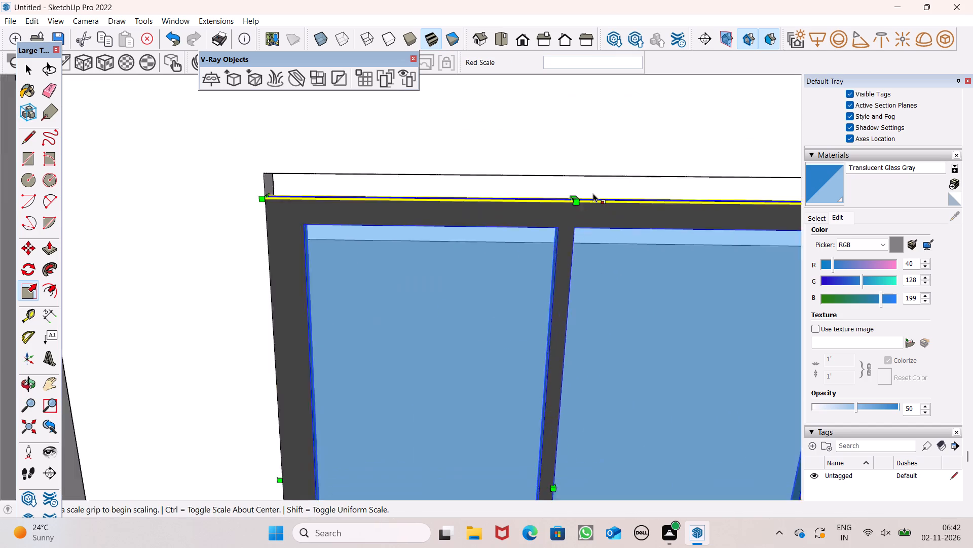
pyautogui.scroll(5, 593, 193)
pyautogui.scroll(-6, 586, 191)
pyautogui.moveTo(565, 214); pyautogui.dragTo(562, 226, button='middle')
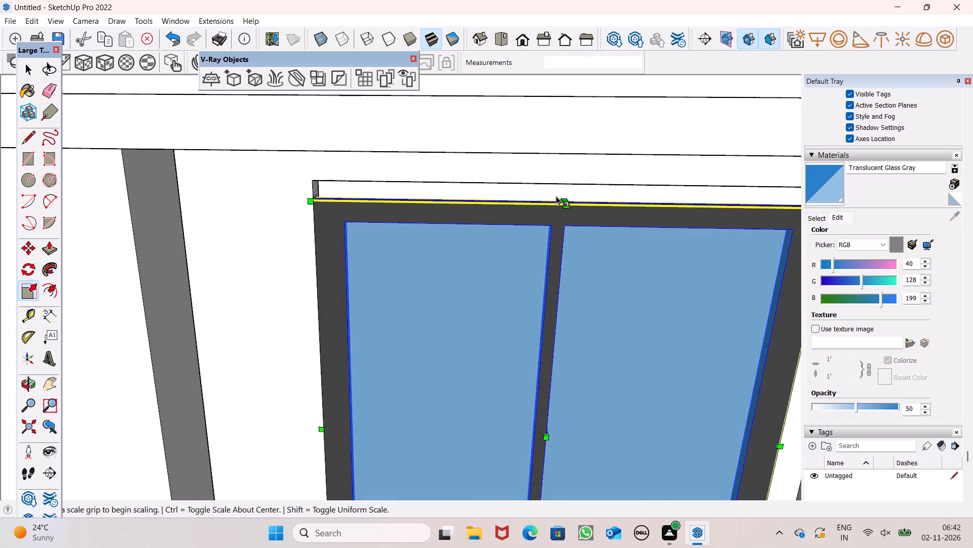
pyautogui.scroll(3, 556, 195)
pyautogui.scroll(-2, 556, 192)
pyautogui.moveTo(573, 207); pyautogui.dragTo(573, 173)
pyautogui.press('space')
pyautogui.scroll(-8, 525, 191)
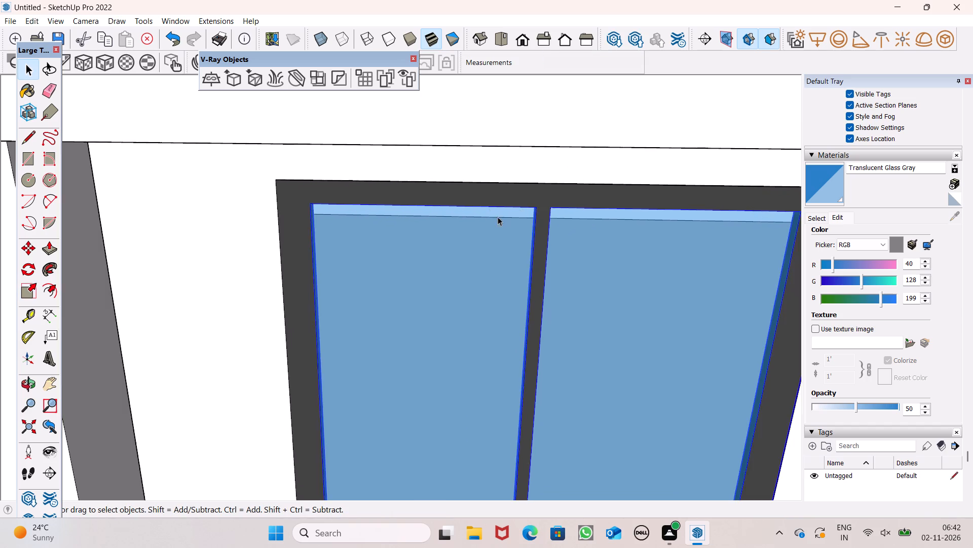
pyautogui.scroll(-13, 484, 201)
pyautogui.moveTo(475, 257); pyautogui.dragTo(477, 214, button='middle')
pyautogui.scroll(1, 477, 217)
pyautogui.scroll(-10, 469, 201)
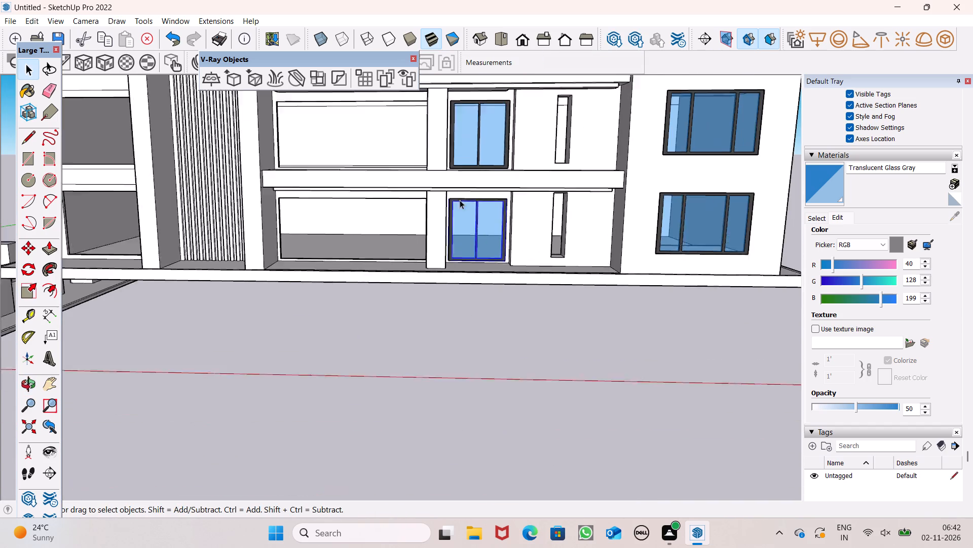
pyautogui.scroll(-2, 460, 200)
pyautogui.click(443, 391)
# Examine the recessed-bay windows and openings on the front facade from below and from the front.
pyautogui.moveTo(440, 338); pyautogui.dragTo(420, 285, button='middle')
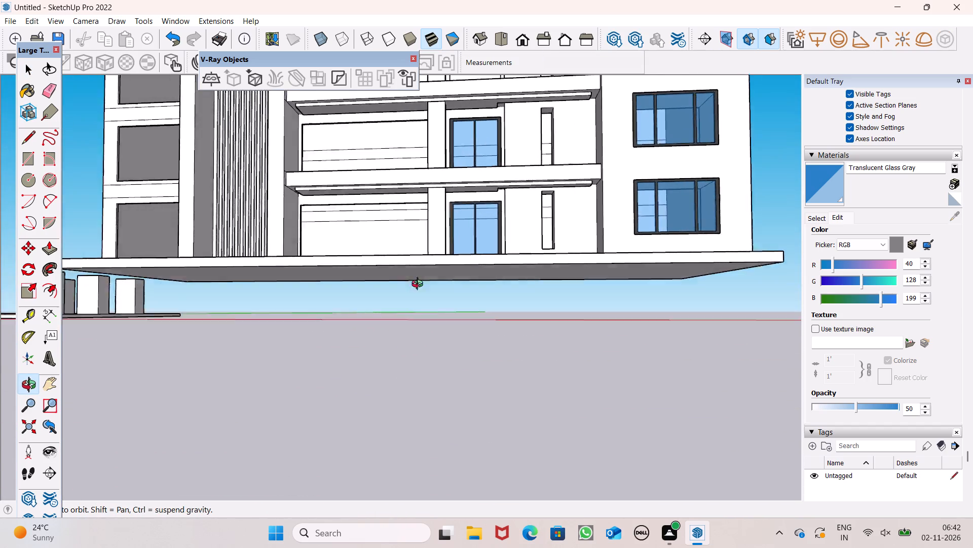
pyautogui.moveTo(420, 285); pyautogui.dragTo(389, 188, button='middle')
pyautogui.middleClick(386, 187)
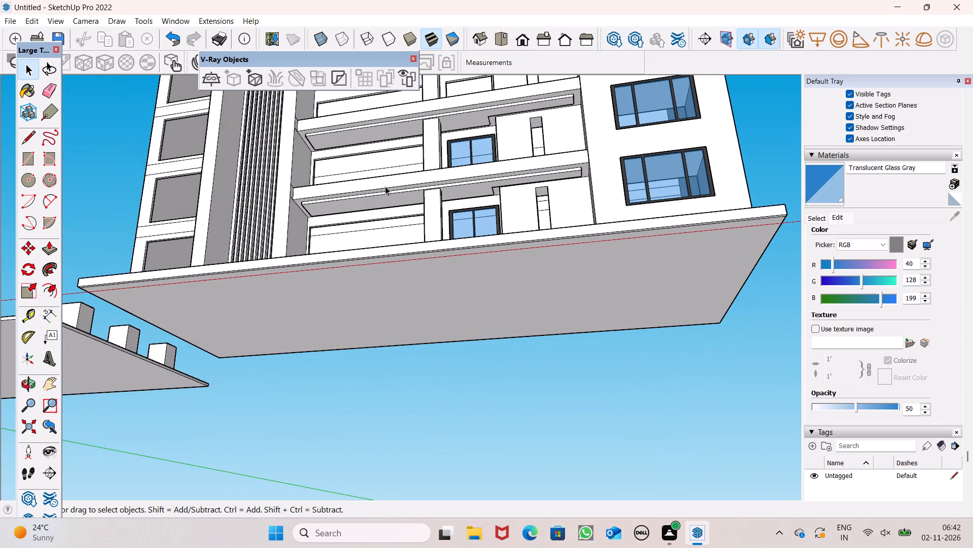
pyautogui.scroll(2, 496, 169)
pyautogui.scroll(-1, 502, 175)
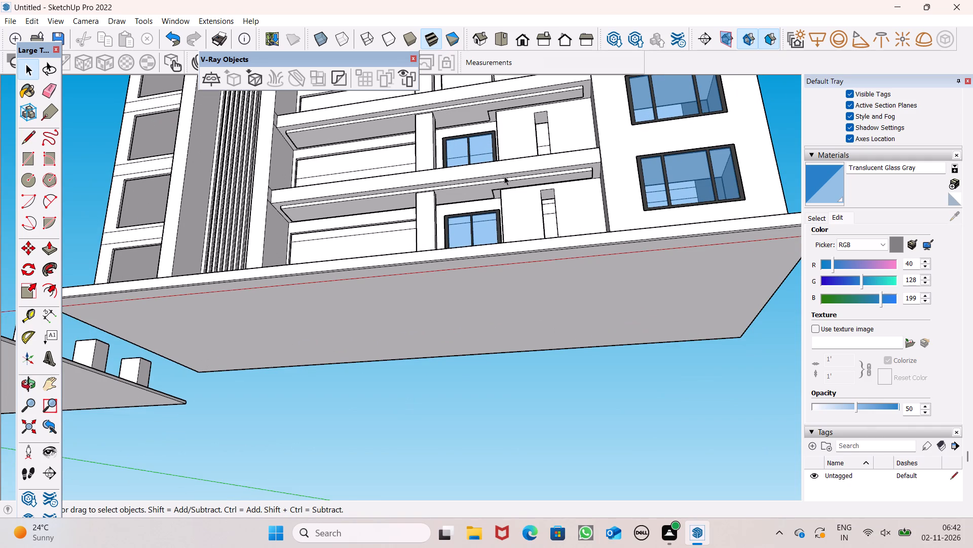
pyautogui.moveTo(532, 195); pyautogui.dragTo(447, 160, button='middle')
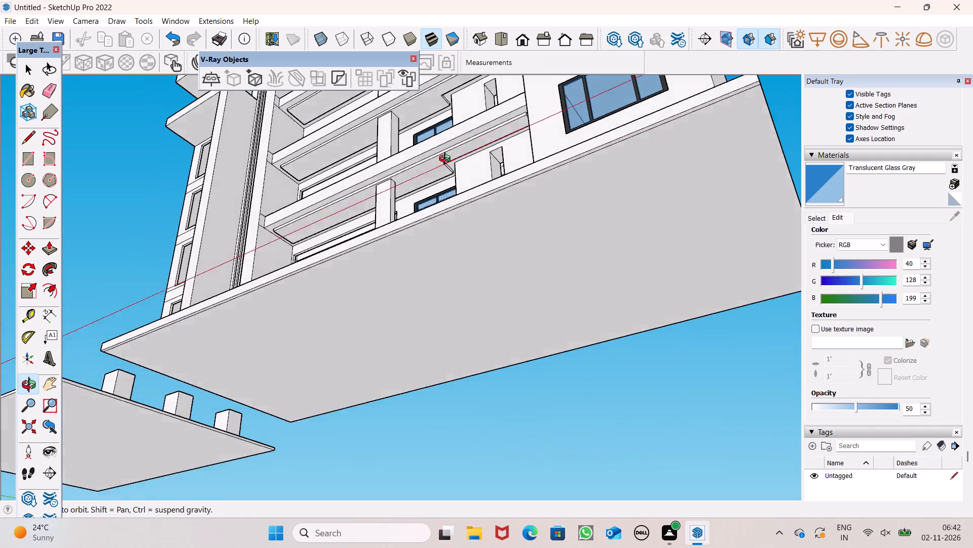
pyautogui.moveTo(447, 160); pyautogui.dragTo(598, 299, button='middle')
pyautogui.scroll(-5, 366, 347)
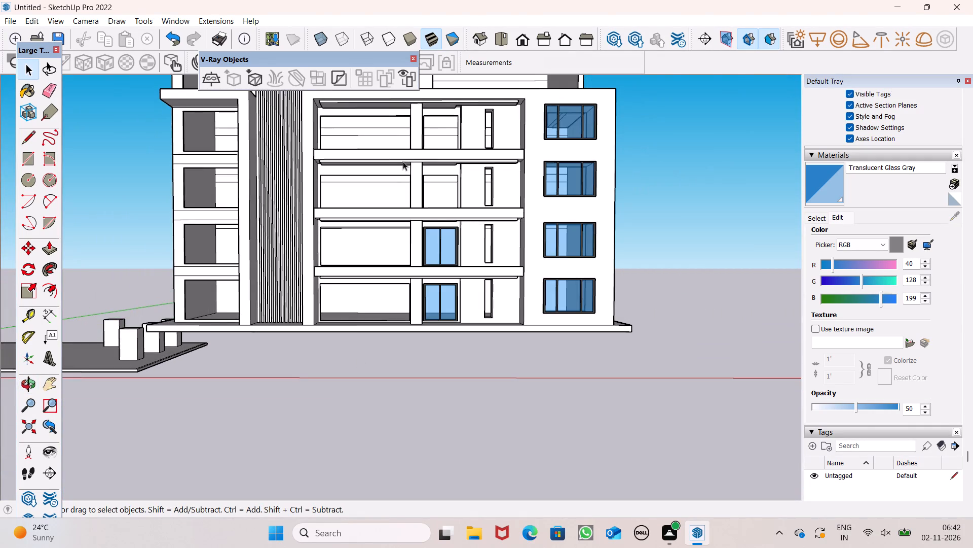
# Copy the recessed-bay window one storey above the ground floor straight up about 17' 9" into the next storey's narrow opening.
pyautogui.scroll(3, 427, 143)
pyautogui.scroll(1, 464, 180)
pyautogui.moveTo(464, 180); pyautogui.dragTo(445, 246, button='middle')
pyautogui.click(431, 341)
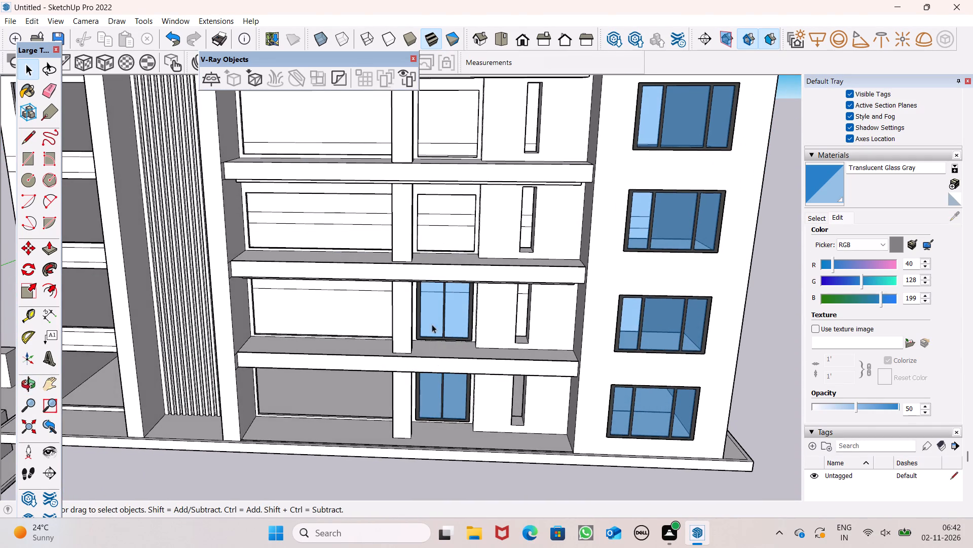
pyautogui.scroll(6, 393, 201)
pyautogui.click(464, 424)
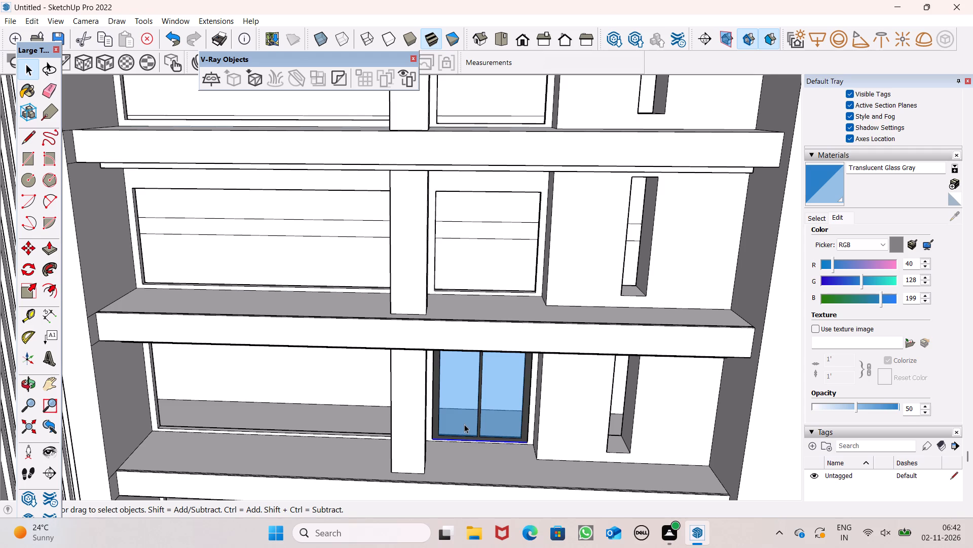
pyautogui.press('m')
pyautogui.press('Return')
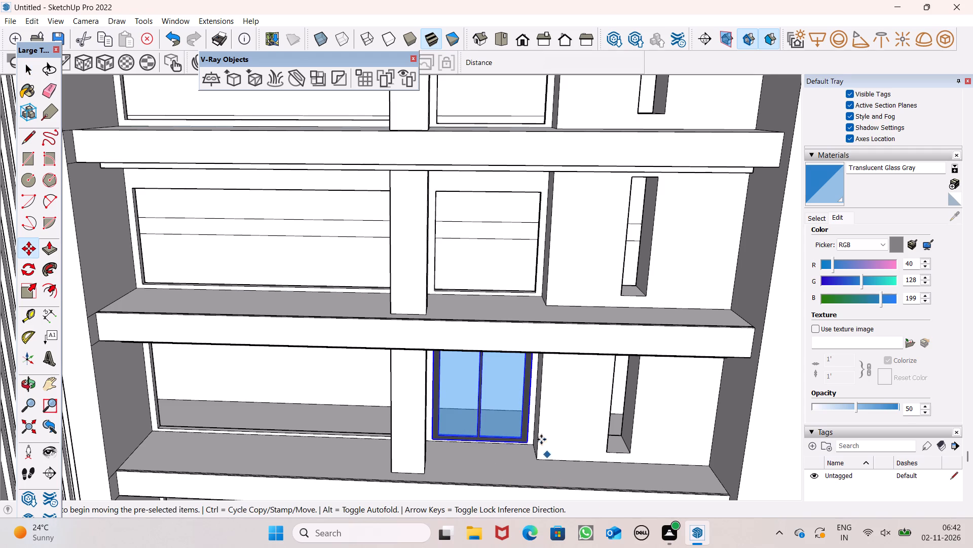
pyautogui.moveTo(526, 441); pyautogui.dragTo(534, 295)
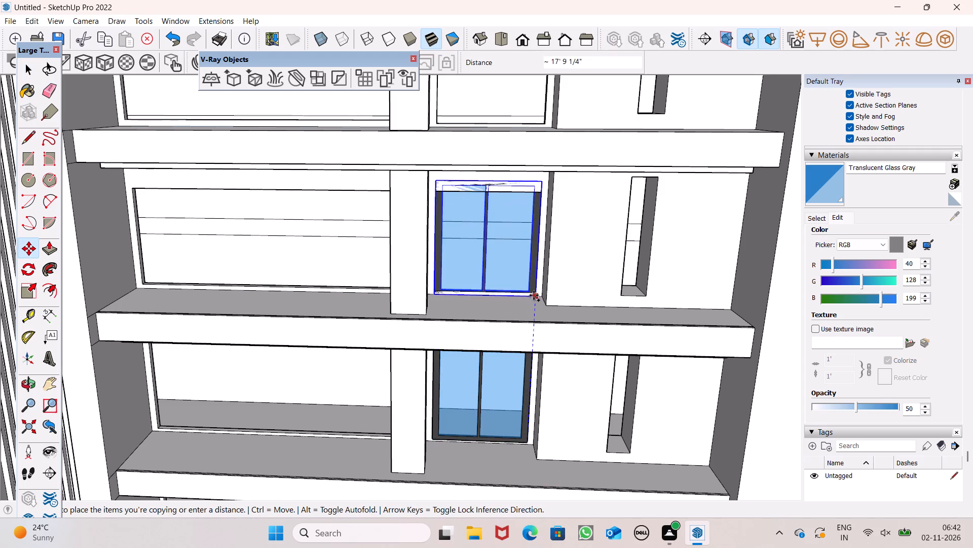
pyautogui.moveTo(534, 295); pyautogui.dragTo(534, 296)
# Move the new window copy straight down so the head of its narrow opening is uncovered.
pyautogui.scroll(8, 532, 299)
pyautogui.scroll(-6, 531, 286)
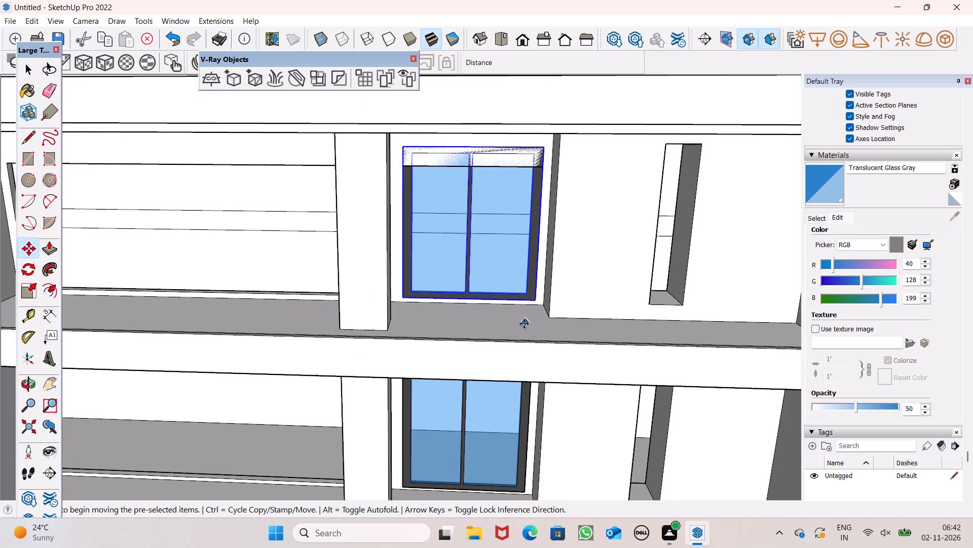
pyautogui.scroll(-4, 519, 312)
pyautogui.moveTo(532, 306); pyautogui.dragTo(533, 334)
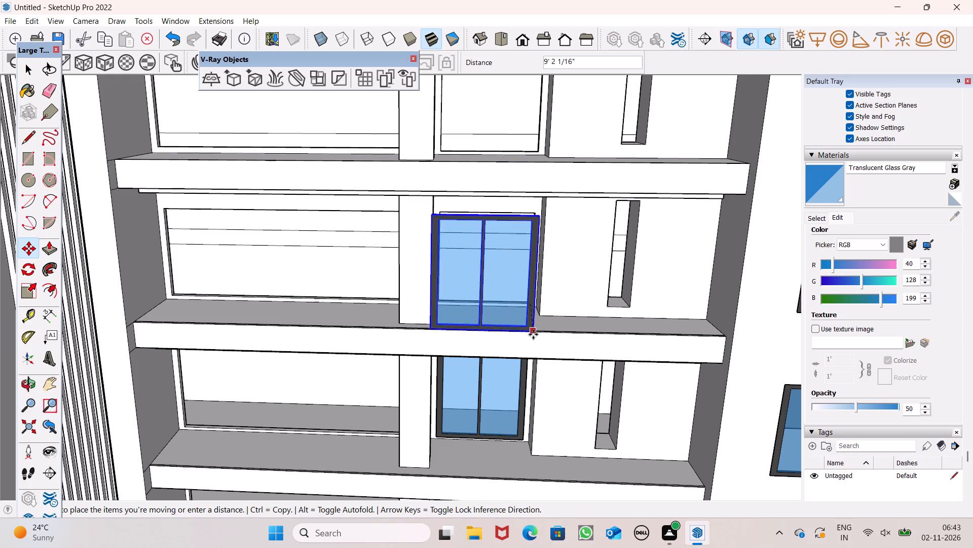
pyautogui.moveTo(533, 334); pyautogui.dragTo(533, 344)
pyautogui.press('space')
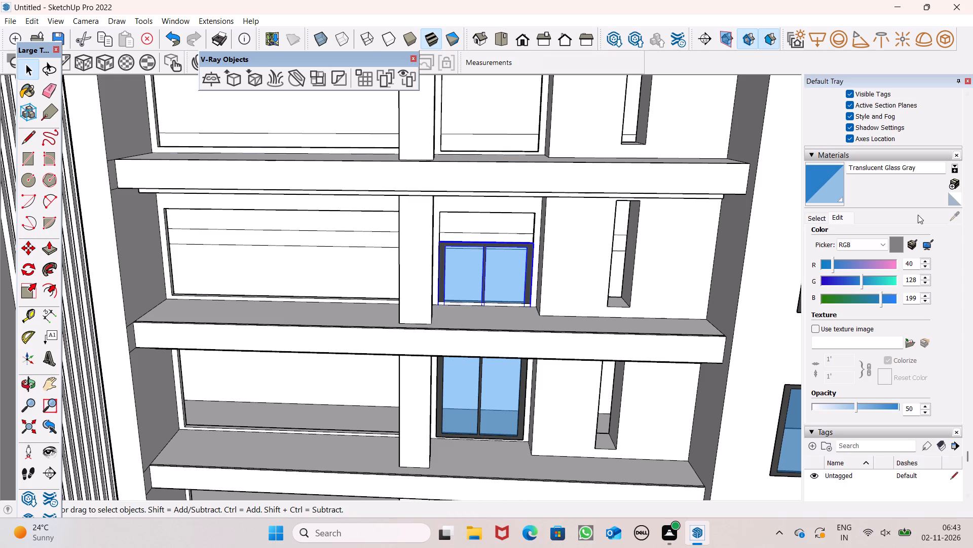
pyautogui.scroll(-4, 221, 304)
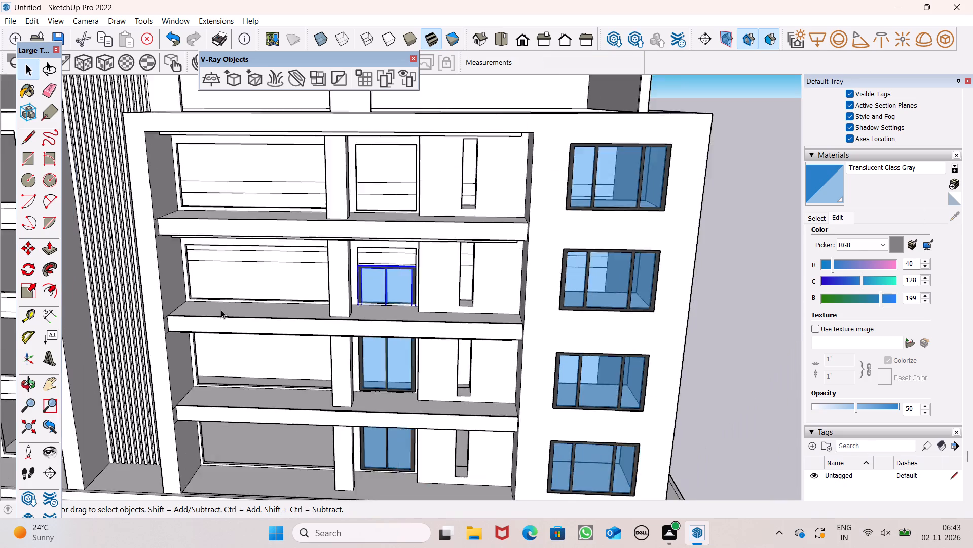
pyautogui.scroll(-3, 221, 310)
pyautogui.click(716, 291)
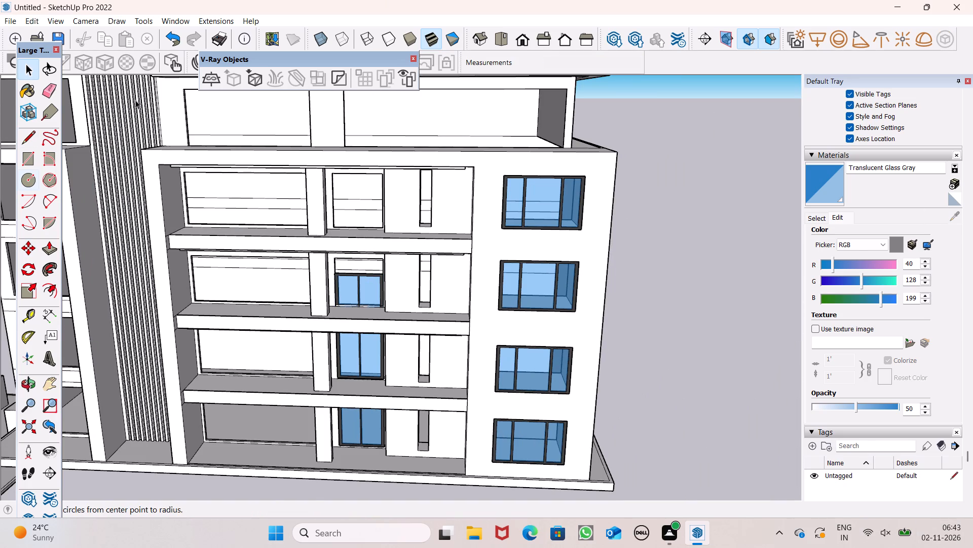
# Push/Pull the head of the narrow opening above the lowered window copy upward by 11 3/4".
pyautogui.click(53, 246)
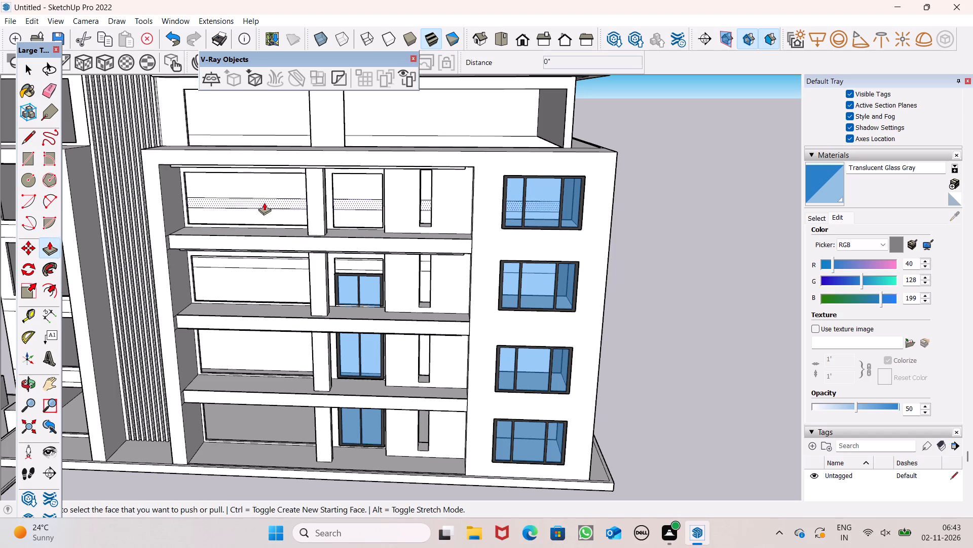
pyautogui.scroll(-2, 370, 188)
pyautogui.moveTo(372, 228); pyautogui.dragTo(417, 56, button='middle')
pyautogui.scroll(5, 294, 278)
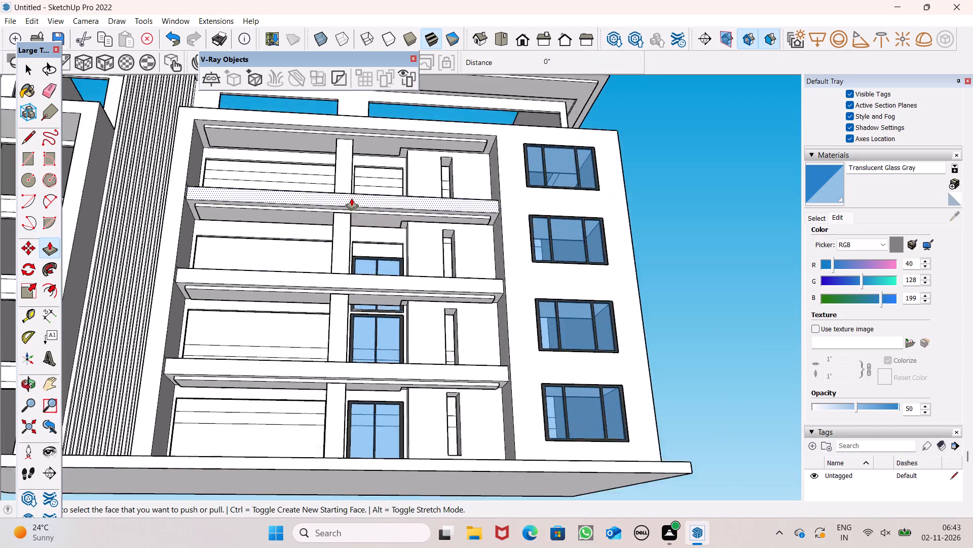
pyautogui.scroll(3, 351, 198)
pyautogui.scroll(7, 360, 274)
pyautogui.moveTo(369, 258); pyautogui.dragTo(369, 243)
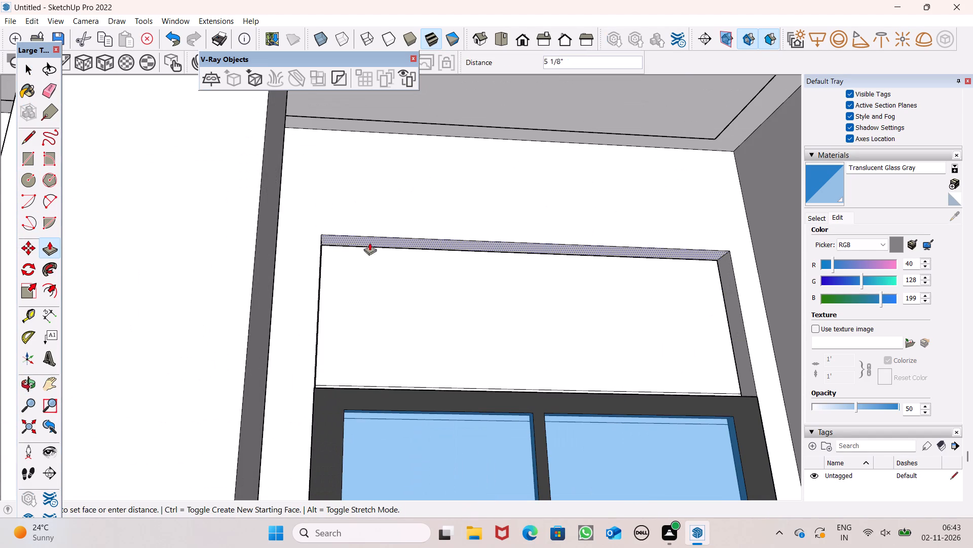
pyautogui.moveTo(369, 243); pyautogui.dragTo(371, 224)
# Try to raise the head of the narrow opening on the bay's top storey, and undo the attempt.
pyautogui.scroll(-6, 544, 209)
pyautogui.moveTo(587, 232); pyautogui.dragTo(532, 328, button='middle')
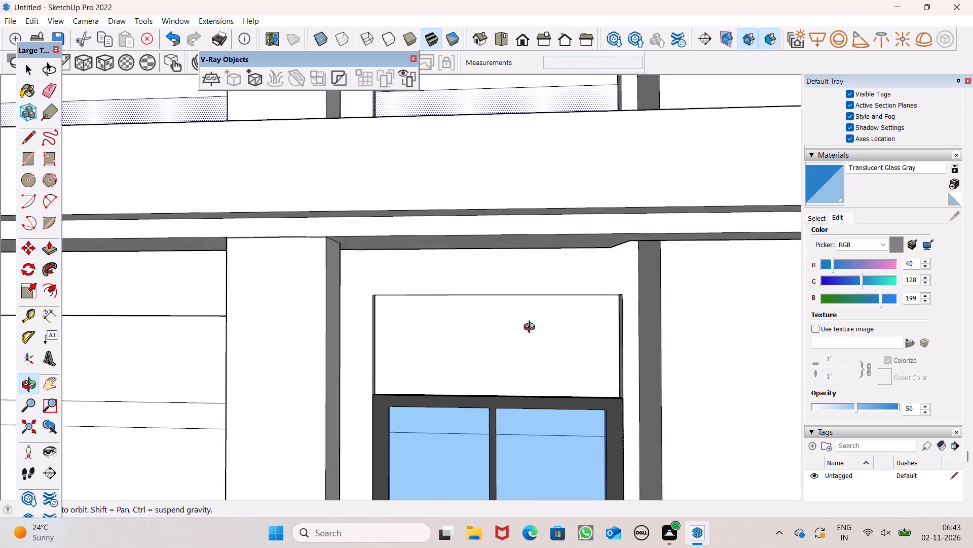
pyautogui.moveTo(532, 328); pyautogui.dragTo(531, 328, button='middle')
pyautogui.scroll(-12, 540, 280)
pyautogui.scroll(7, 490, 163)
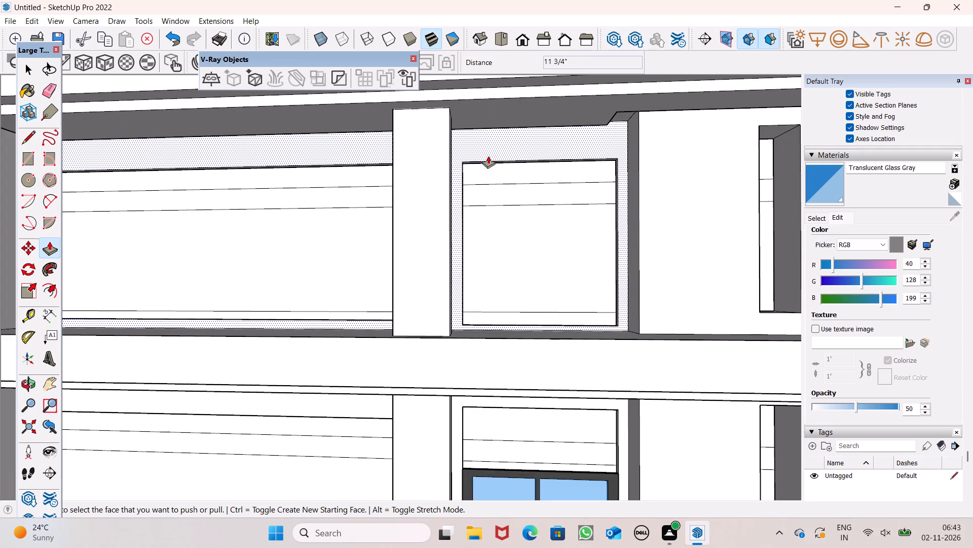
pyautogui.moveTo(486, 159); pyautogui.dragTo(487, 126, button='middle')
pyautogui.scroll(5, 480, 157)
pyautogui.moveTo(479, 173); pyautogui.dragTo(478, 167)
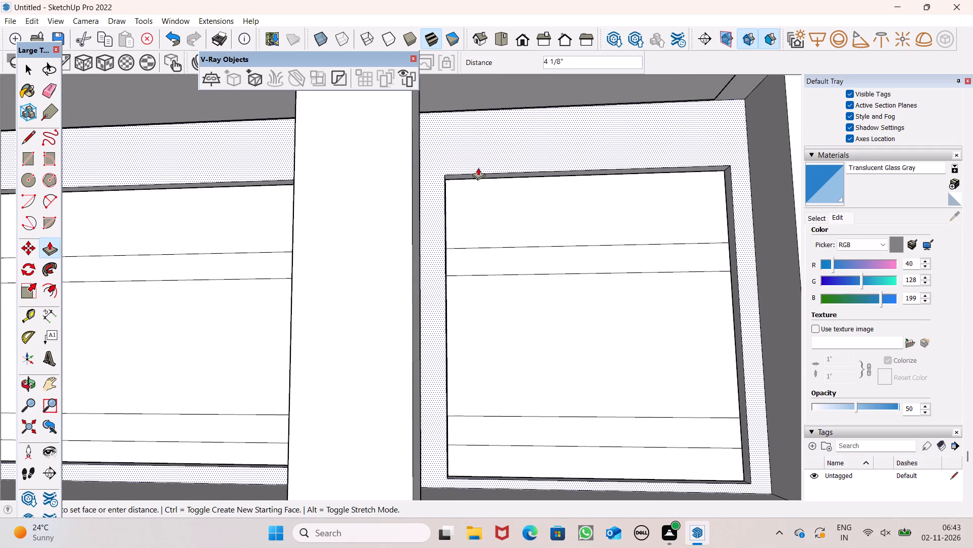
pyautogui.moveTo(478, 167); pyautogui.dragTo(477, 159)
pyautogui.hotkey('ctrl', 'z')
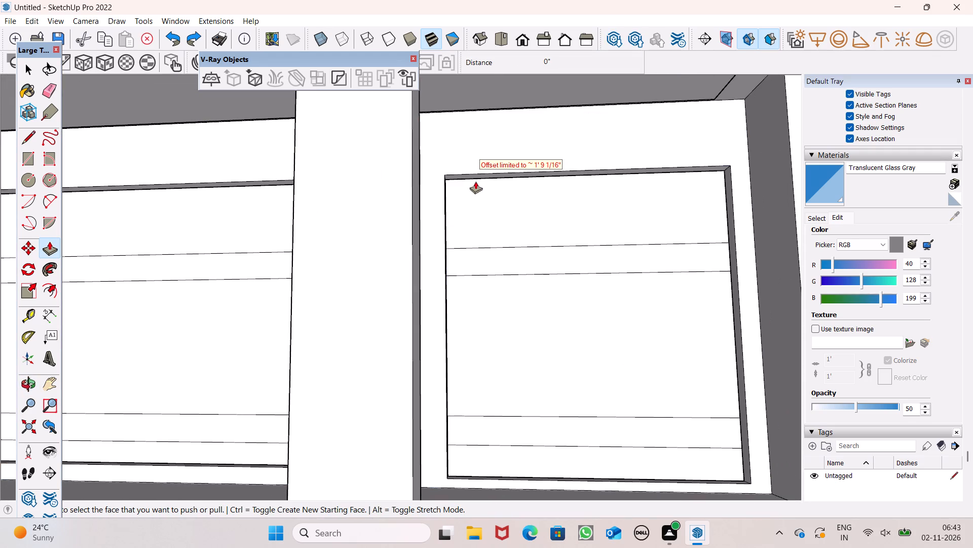
# Push/Pull the heads of the bay's top-storey narrow and wide openings upward by 9 9/16" to the same level.
pyautogui.moveTo(476, 177); pyautogui.dragTo(476, 158)
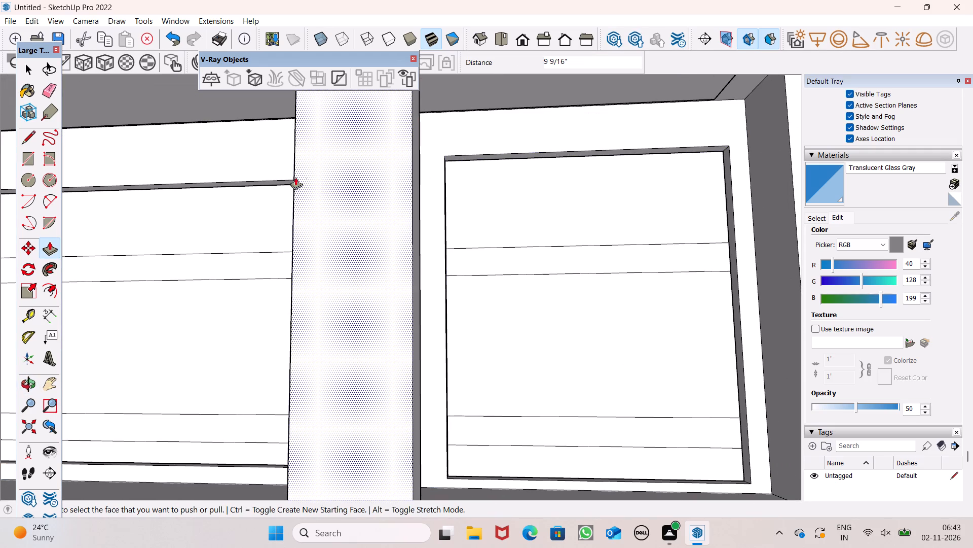
pyautogui.moveTo(273, 184); pyautogui.dragTo(446, 154)
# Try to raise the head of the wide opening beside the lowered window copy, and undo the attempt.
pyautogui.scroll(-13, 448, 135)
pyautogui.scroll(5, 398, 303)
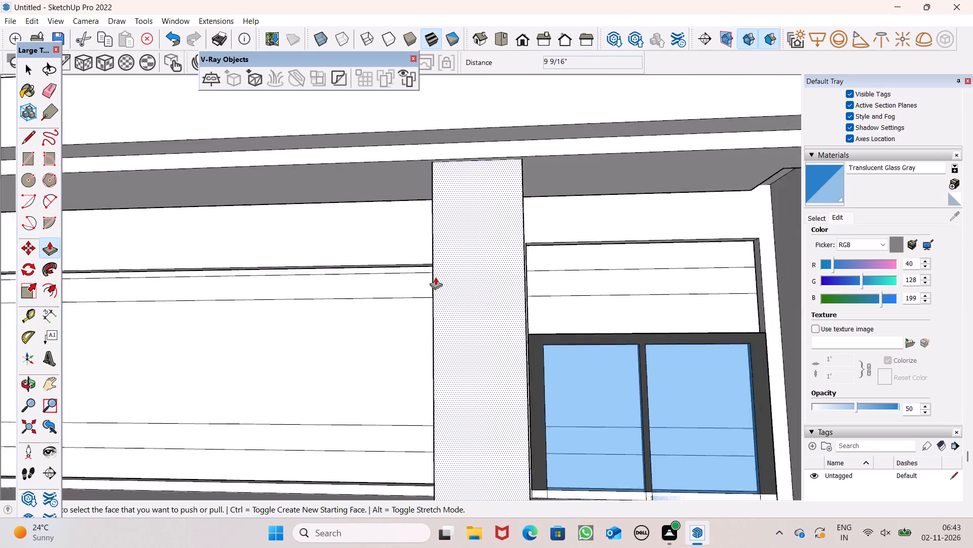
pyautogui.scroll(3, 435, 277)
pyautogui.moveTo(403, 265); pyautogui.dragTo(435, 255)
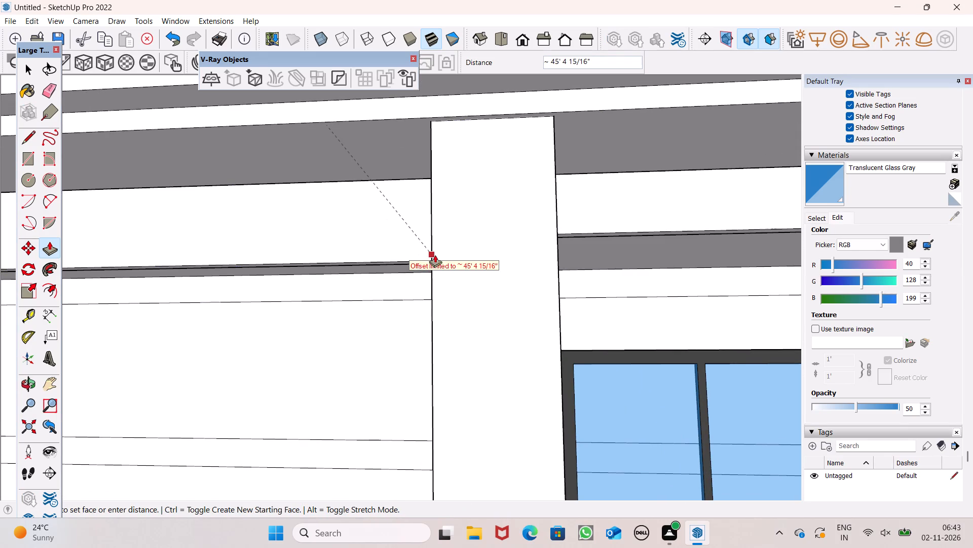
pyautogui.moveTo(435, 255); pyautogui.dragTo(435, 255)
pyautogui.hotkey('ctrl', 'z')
# Push/Pull the head of the wide opening beside the window copy up 11 3/4" to match the adjacent narrow opening.
pyautogui.keyDown('ctrl'); pyautogui.scroll(-3, 434, 310); pyautogui.keyUp('ctrl')
pyautogui.moveTo(429, 332); pyautogui.dragTo(430, 263, button='middle')
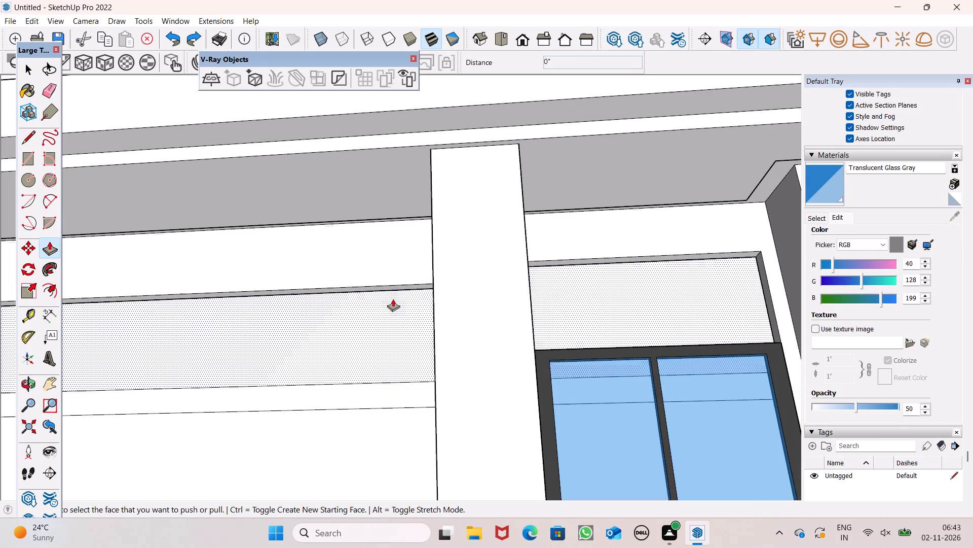
pyautogui.moveTo(406, 289); pyautogui.dragTo(538, 263)
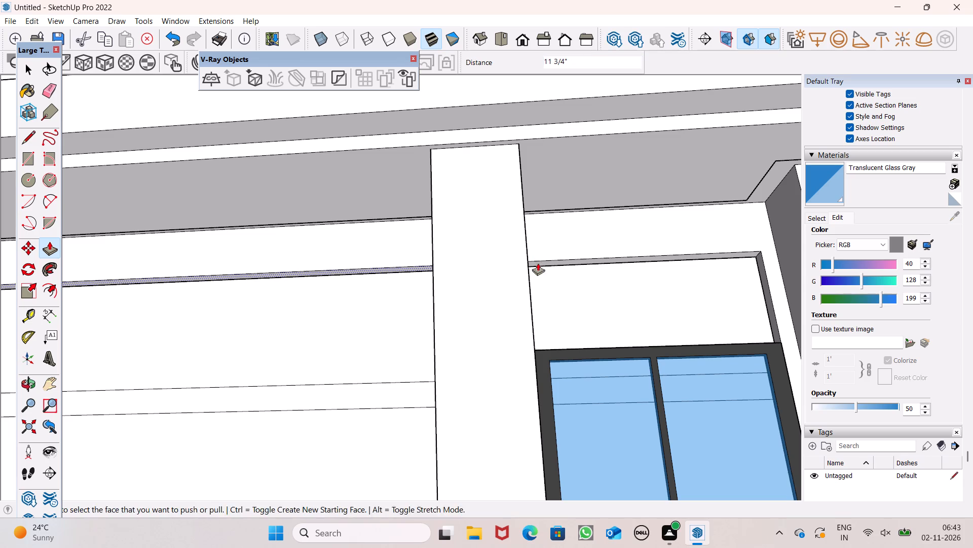
pyautogui.press('space')
# Move the lowered window copy up about 5' 1" so its bottom edge sits at the narrow opening's sill.
pyautogui.scroll(-11, 446, 245)
pyautogui.moveTo(498, 247); pyautogui.dragTo(491, 283, button='middle')
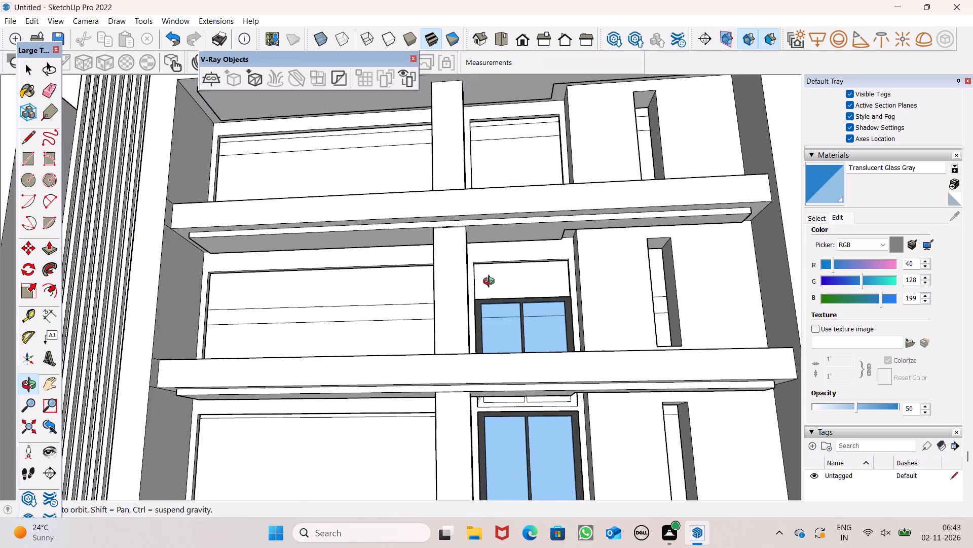
pyautogui.moveTo(491, 283); pyautogui.dragTo(500, 361, button='middle')
pyautogui.click(529, 376)
pyautogui.scroll(-4, 529, 376)
pyautogui.moveTo(539, 385); pyautogui.dragTo(538, 438, button='middle')
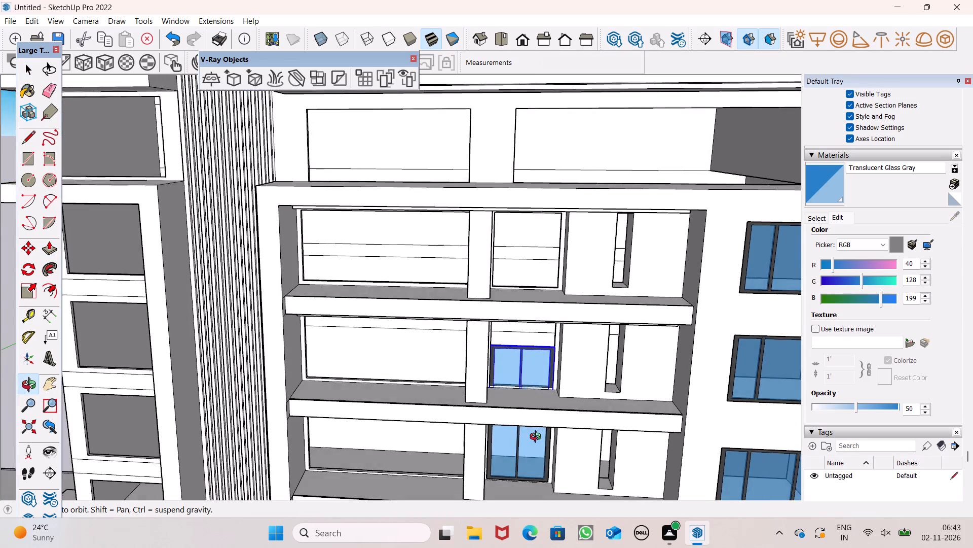
pyautogui.moveTo(538, 438); pyautogui.dragTo(539, 400, button='middle')
pyautogui.scroll(1, 537, 438)
pyautogui.scroll(10, 565, 361)
pyautogui.scroll(-4, 547, 310)
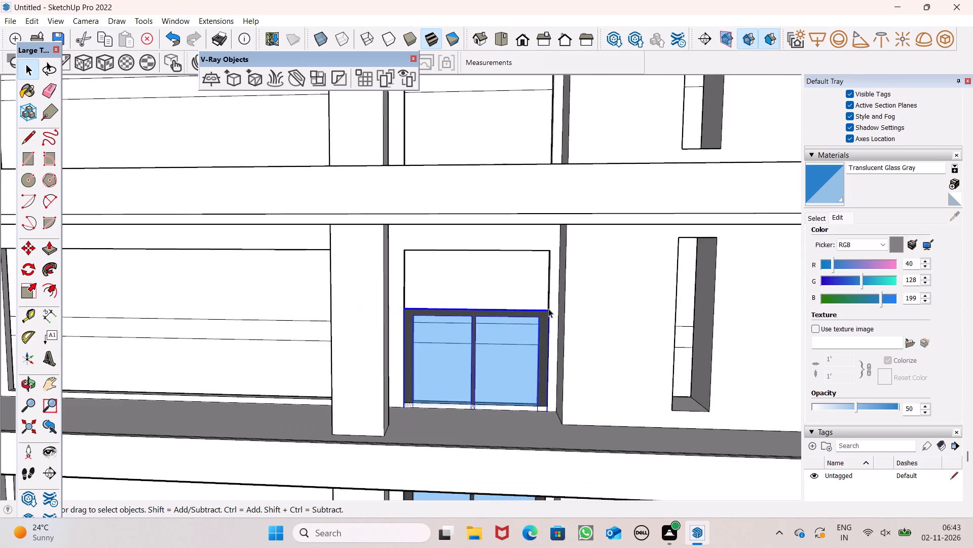
pyautogui.moveTo(544, 282); pyautogui.dragTo(530, 254, button='middle')
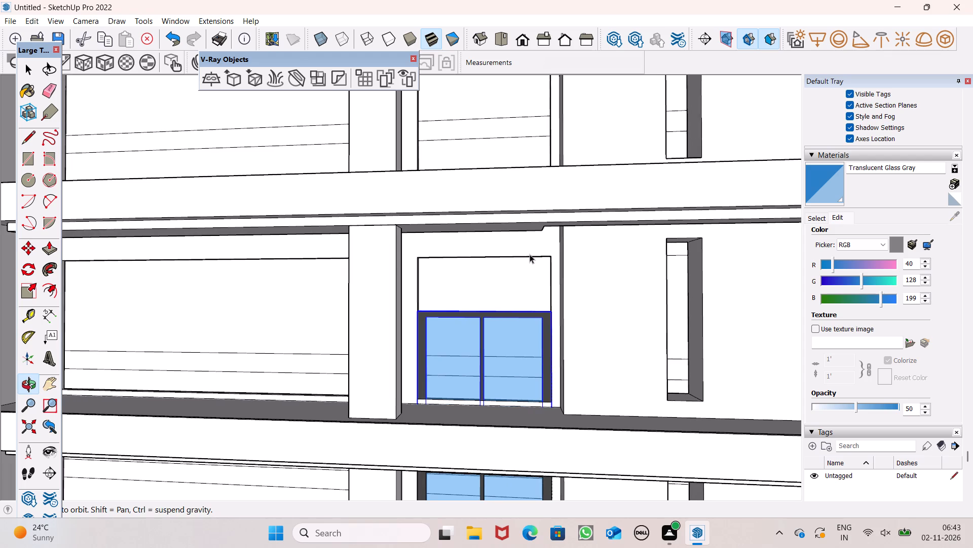
pyautogui.press('m')
pyautogui.press('Return')
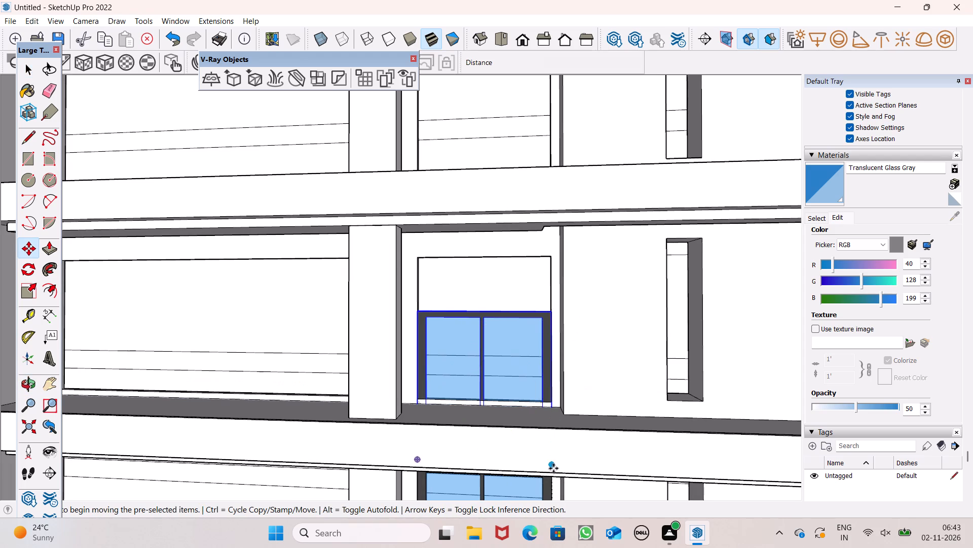
pyautogui.moveTo(552, 467); pyautogui.dragTo(547, 399)
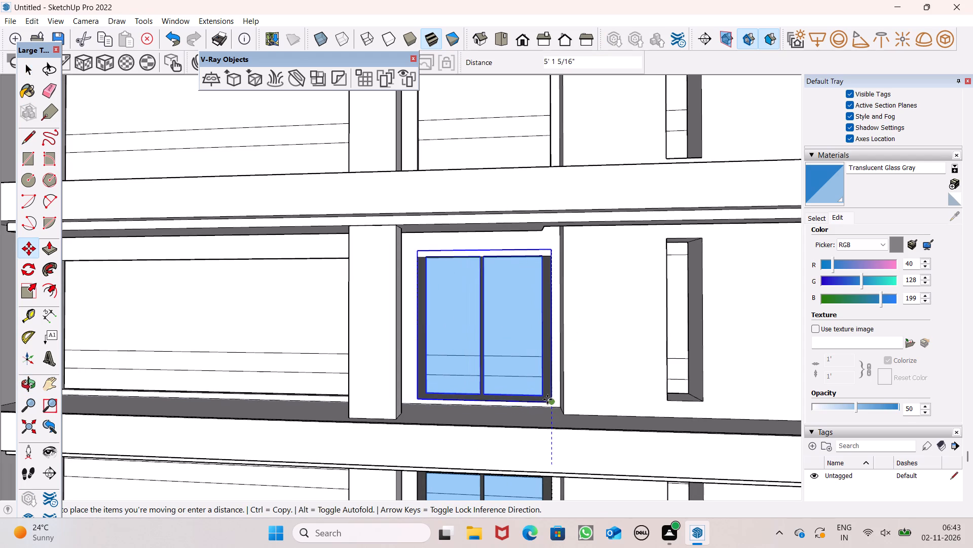
pyautogui.moveTo(547, 399); pyautogui.dragTo(548, 401)
# Scale the window copy to 0.90 from its upper corner beside the column, bringing its top below the opening's head.
pyautogui.scroll(-2, 451, 364)
pyautogui.moveTo(466, 400); pyautogui.dragTo(496, 407, button='middle')
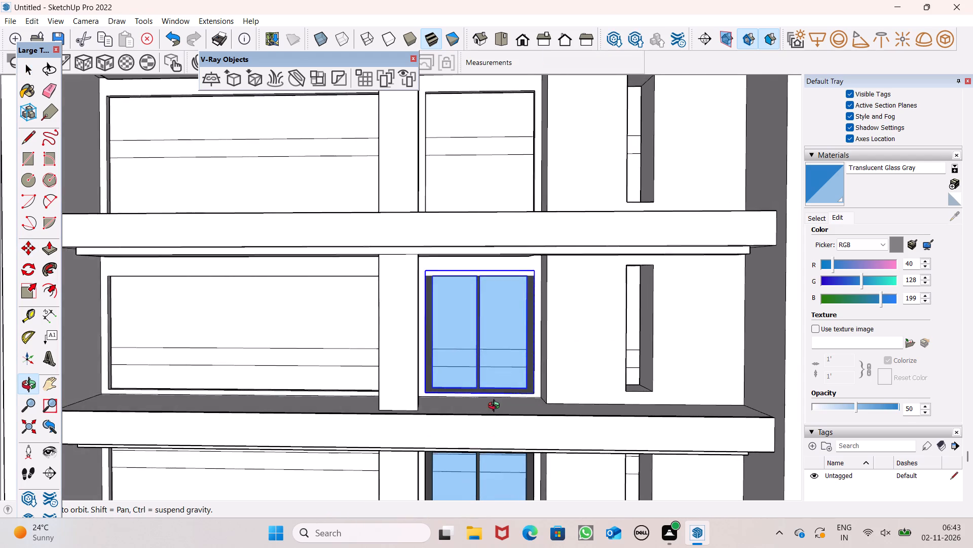
pyautogui.moveTo(496, 407); pyautogui.dragTo(499, 399, button='middle')
pyautogui.click(31, 292)
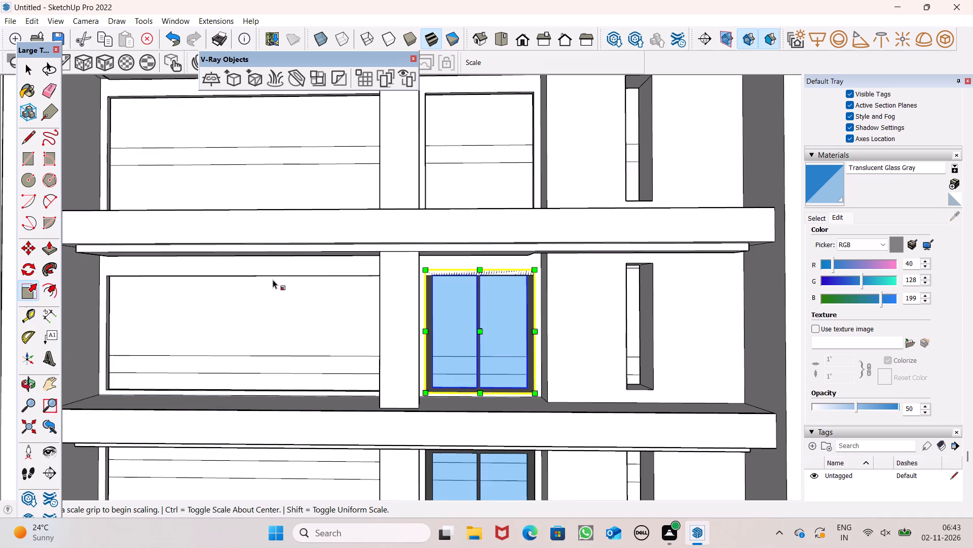
pyautogui.scroll(2, 352, 271)
pyautogui.scroll(-1, 411, 288)
pyautogui.scroll(1, 577, 284)
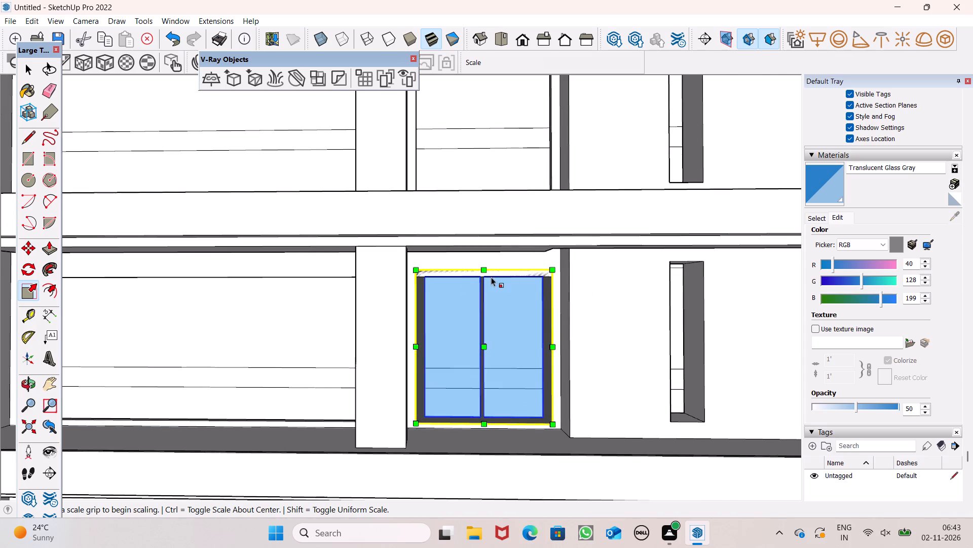
pyautogui.scroll(2, 476, 276)
pyautogui.moveTo(405, 267); pyautogui.dragTo(411, 292)
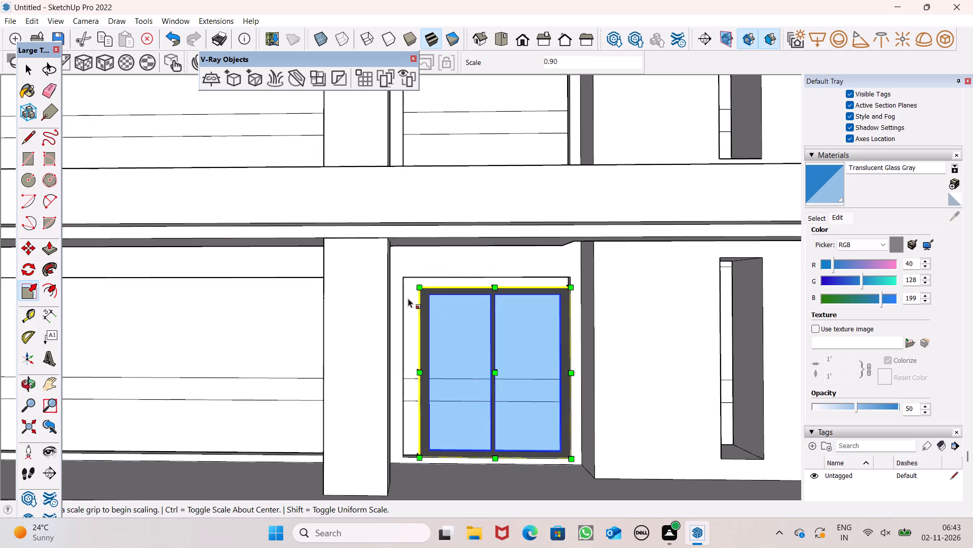
# Scale the window copy wider along the red axis until its side frame meets the opening's edge beside the column.
pyautogui.moveTo(407, 379); pyautogui.dragTo(426, 452, button='middle')
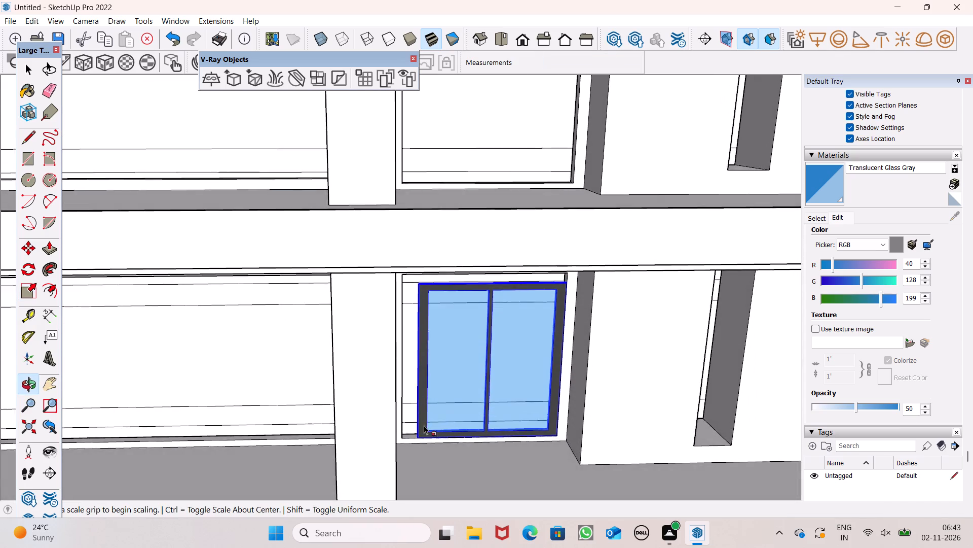
pyautogui.scroll(8, 417, 380)
pyautogui.scroll(-5, 400, 362)
pyautogui.moveTo(427, 379); pyautogui.dragTo(439, 428, button='middle')
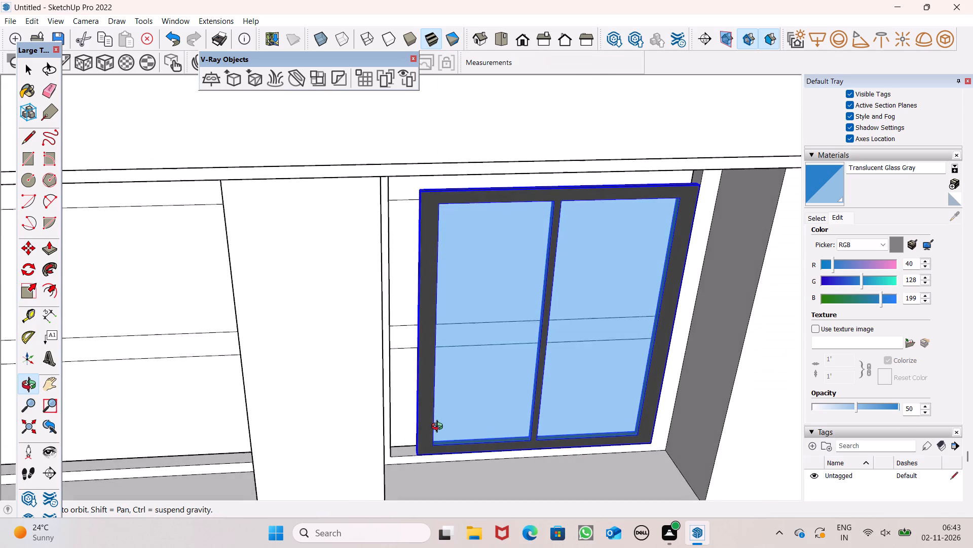
pyautogui.moveTo(439, 428); pyautogui.dragTo(429, 411, button='middle')
pyautogui.scroll(6, 421, 345)
pyautogui.scroll(-4, 419, 340)
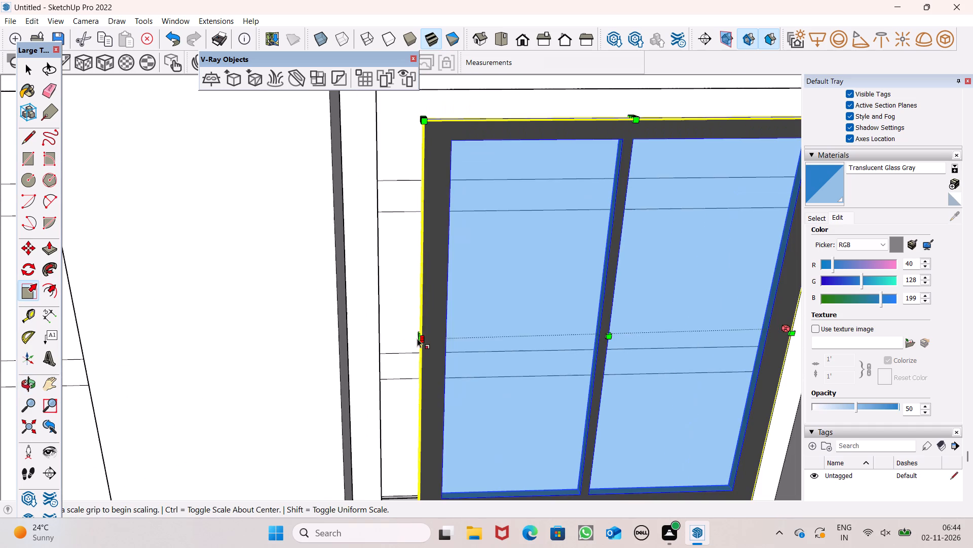
pyautogui.moveTo(424, 343); pyautogui.dragTo(405, 414, button='middle')
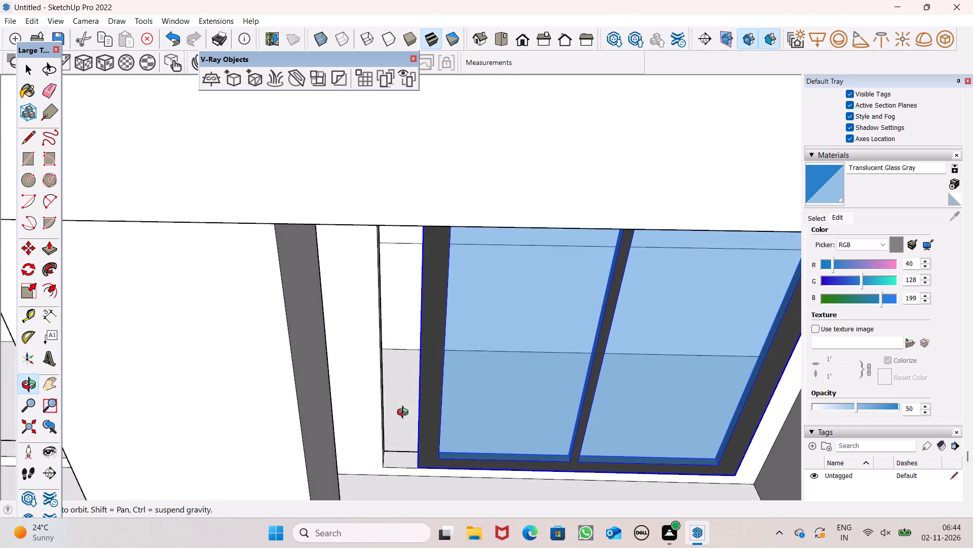
pyautogui.moveTo(405, 414); pyautogui.dragTo(406, 405, button='middle')
pyautogui.moveTo(421, 326); pyautogui.dragTo(415, 325)
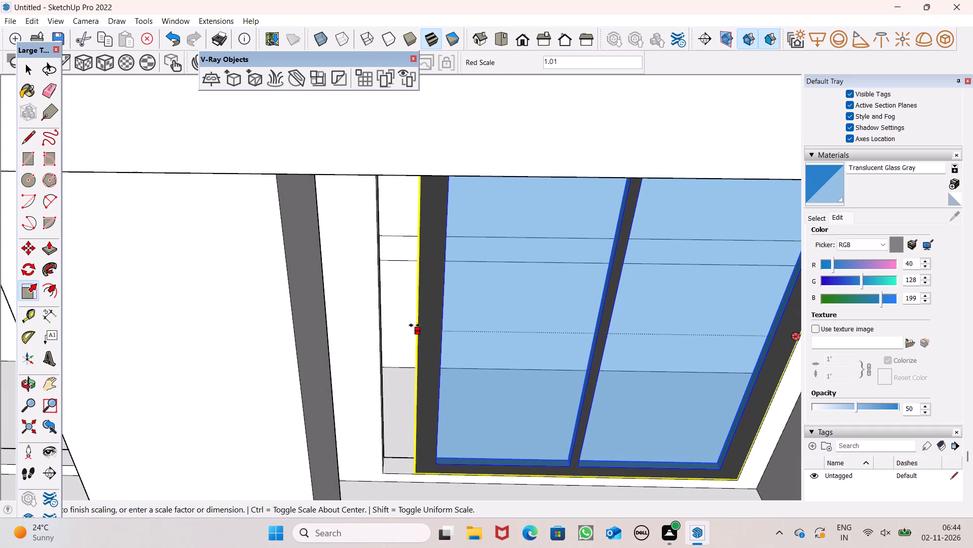
pyautogui.moveTo(415, 325); pyautogui.dragTo(380, 330)
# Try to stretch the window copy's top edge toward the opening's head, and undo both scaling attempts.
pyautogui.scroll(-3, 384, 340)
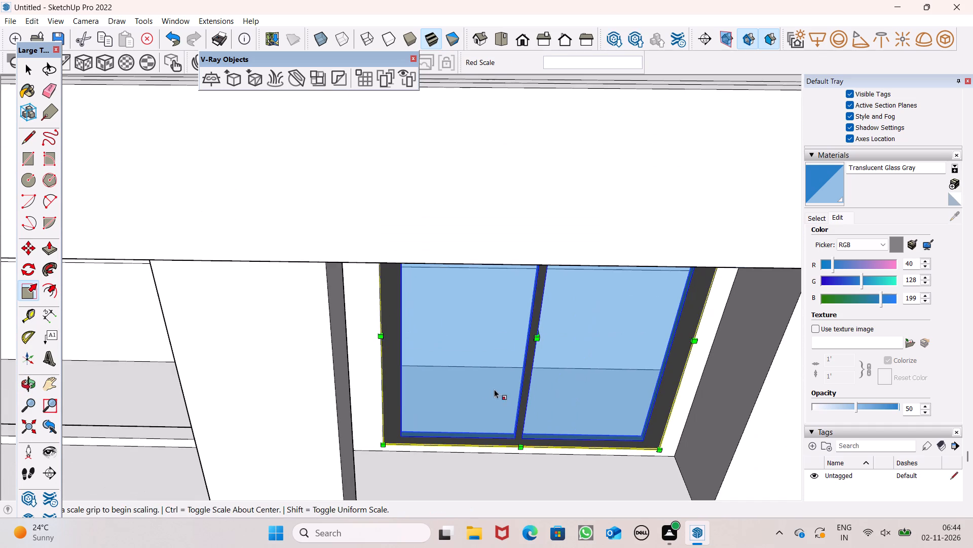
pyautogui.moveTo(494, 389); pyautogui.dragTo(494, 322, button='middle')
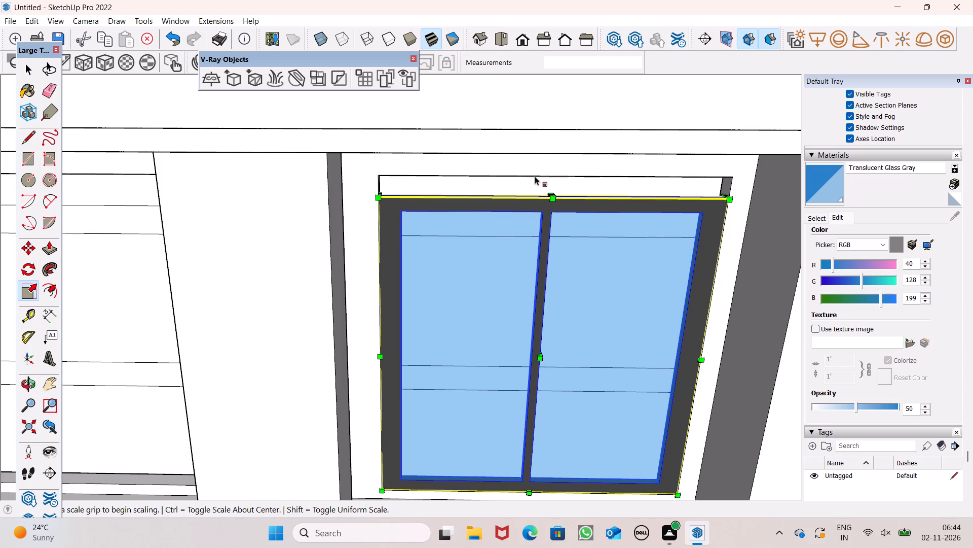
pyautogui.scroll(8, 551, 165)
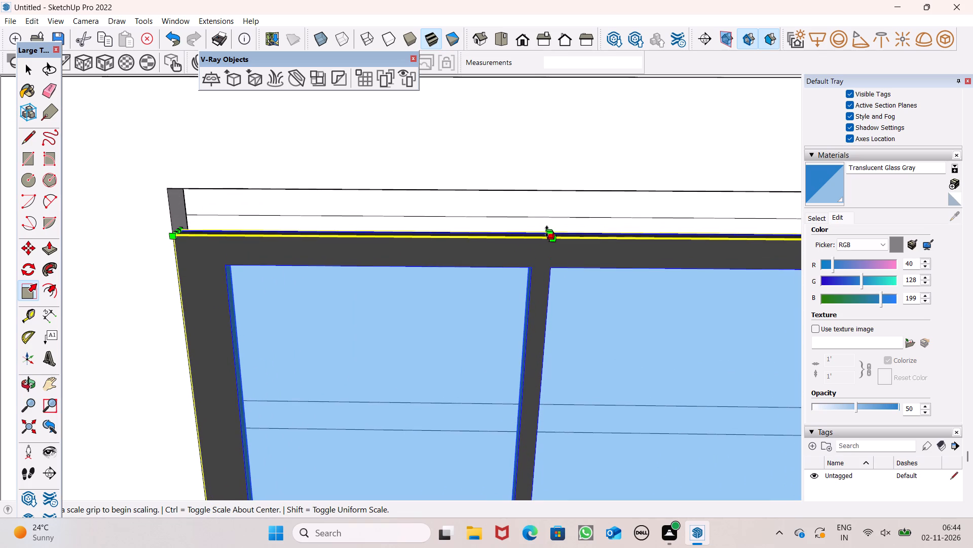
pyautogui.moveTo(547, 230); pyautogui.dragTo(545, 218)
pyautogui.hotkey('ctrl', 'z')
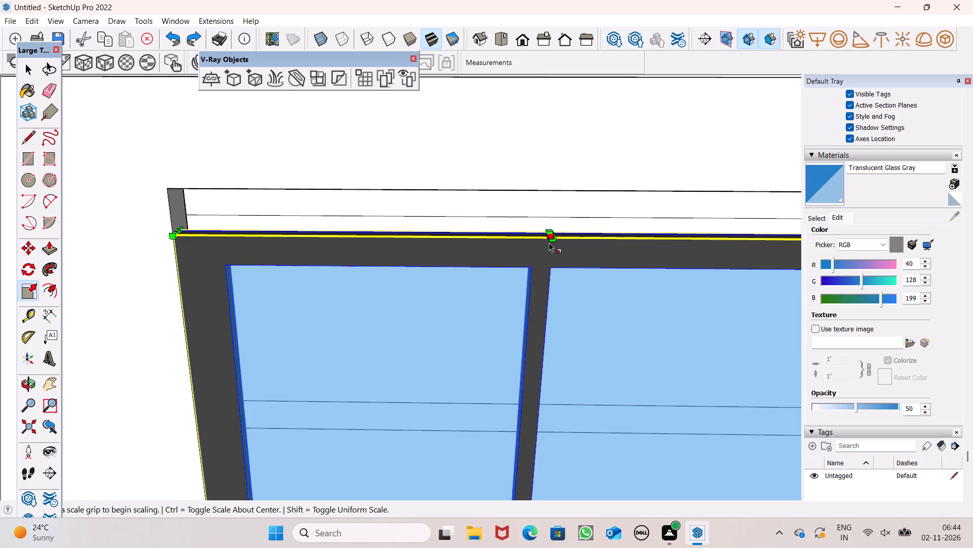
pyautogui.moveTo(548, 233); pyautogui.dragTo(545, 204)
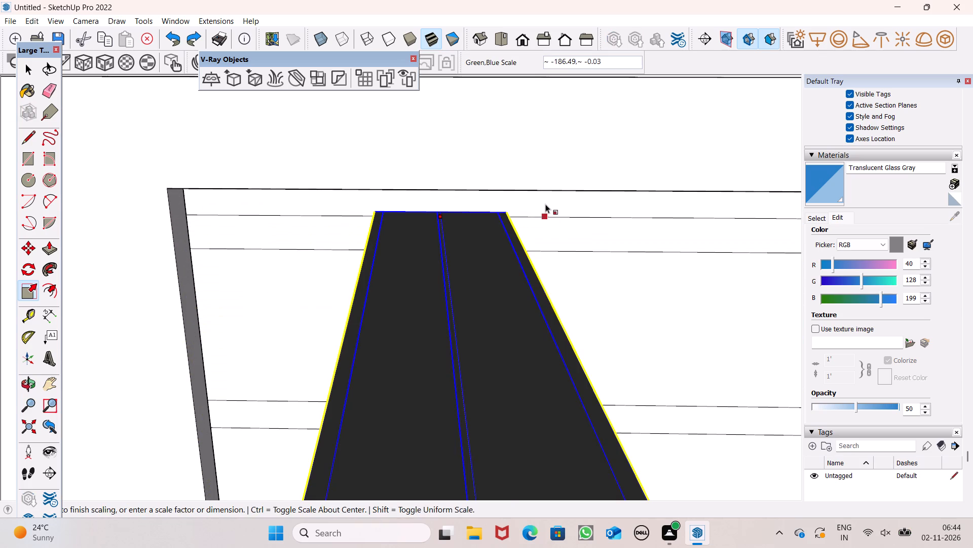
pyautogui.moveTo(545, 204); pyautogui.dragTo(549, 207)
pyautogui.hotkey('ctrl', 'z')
# Scale the window copy taller along the blue axis, first by about 1.05, until its top meets the opening's head.
pyautogui.middleClick(554, 252)
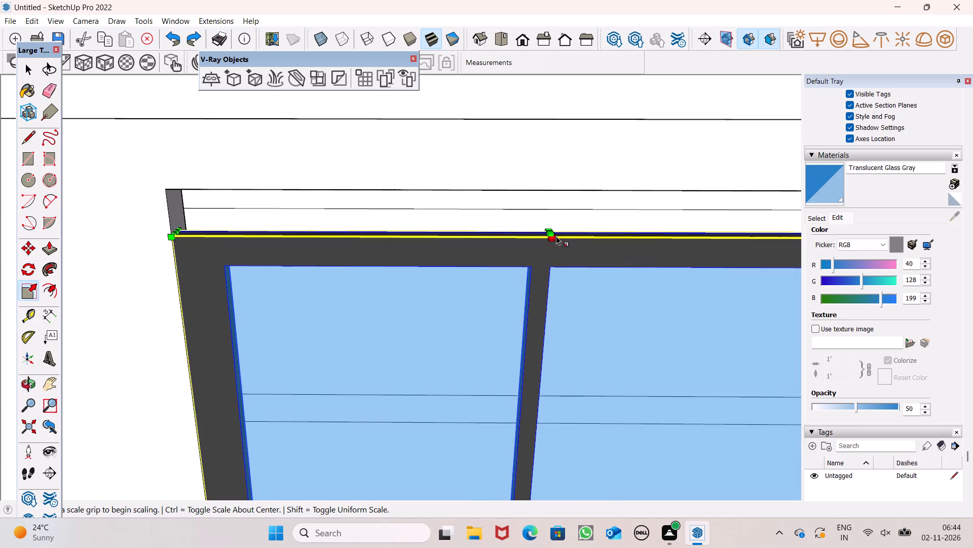
pyautogui.scroll(3, 555, 235)
pyautogui.moveTo(553, 231); pyautogui.dragTo(552, 219)
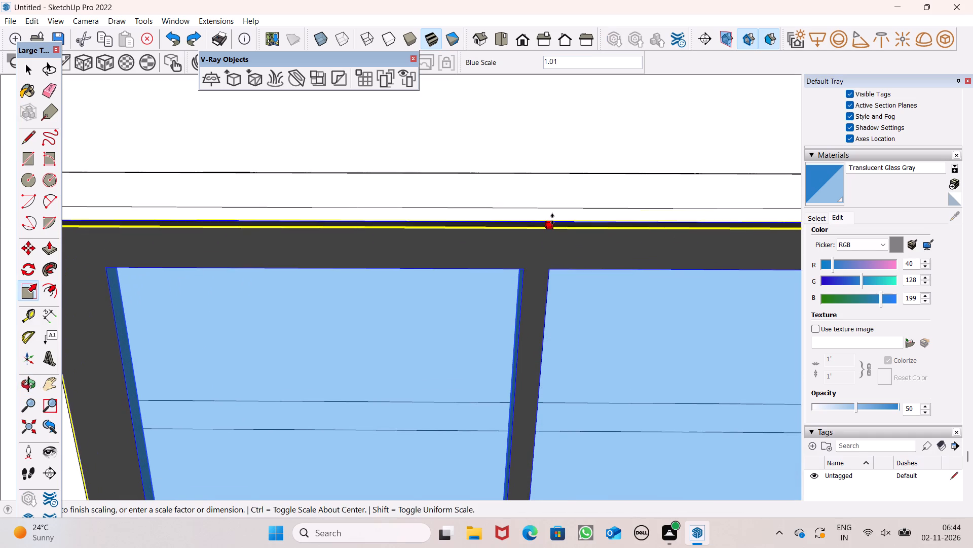
pyautogui.moveTo(552, 219); pyautogui.dragTo(555, 182)
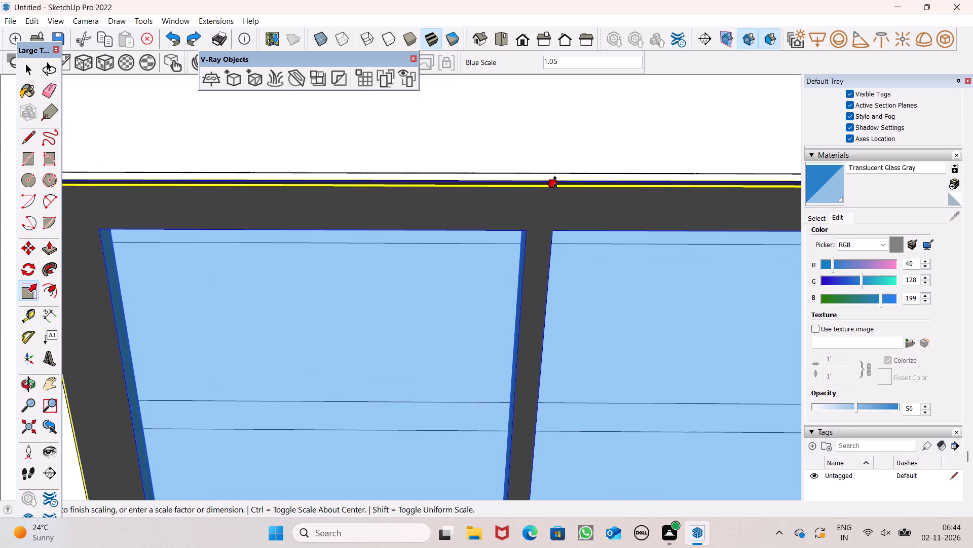
pyautogui.moveTo(555, 182); pyautogui.dragTo(555, 179)
pyautogui.scroll(-12, 478, 168)
pyautogui.moveTo(491, 223); pyautogui.dragTo(486, 104, button='middle')
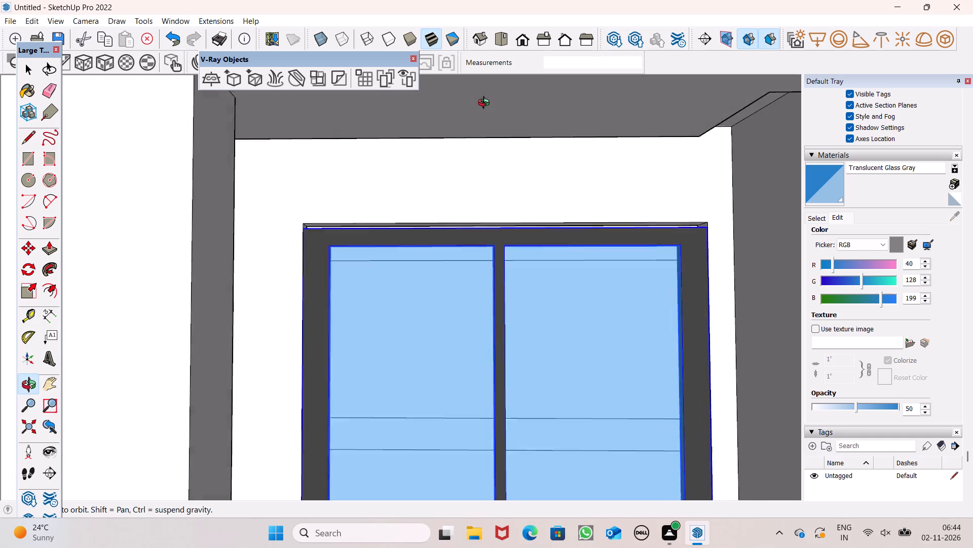
pyautogui.moveTo(486, 104); pyautogui.dragTo(482, 176, button='middle')
pyautogui.scroll(12, 494, 180)
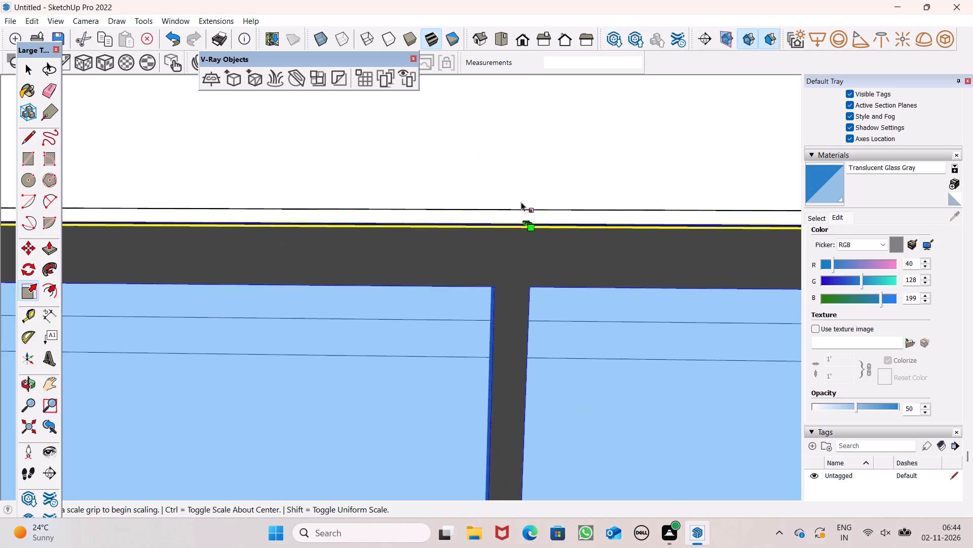
pyautogui.scroll(5, 521, 202)
pyautogui.scroll(-5, 529, 222)
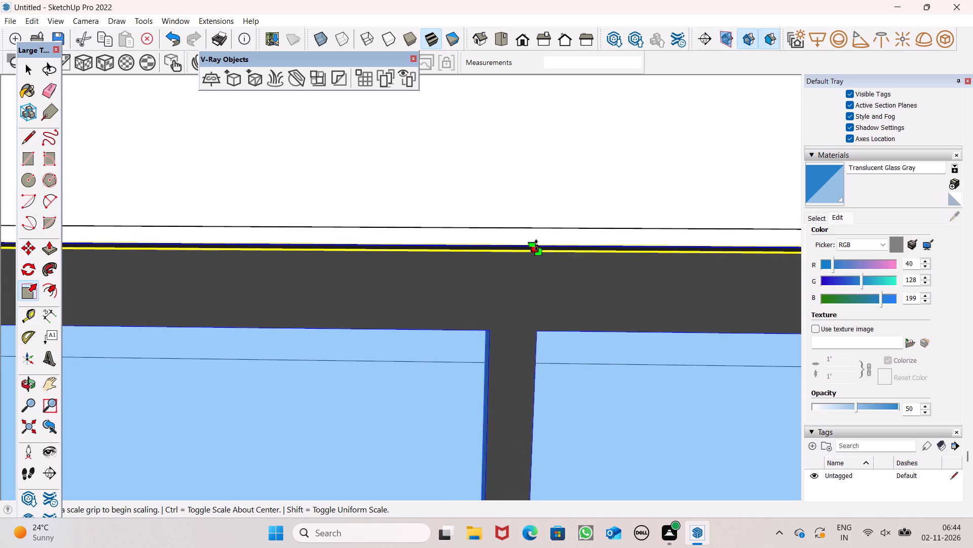
pyautogui.moveTo(537, 245); pyautogui.dragTo(535, 220)
pyautogui.press('space')
# Copy the two-pane recessed-bay window up about 17' 11 1/2" into the empty opening on the storey above.
pyautogui.scroll(-8, 482, 177)
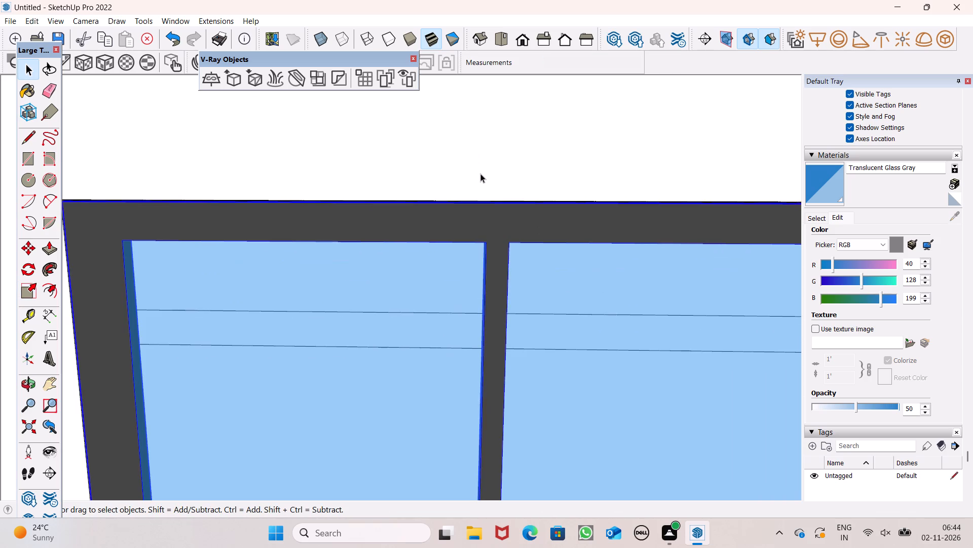
pyautogui.scroll(-13, 480, 174)
pyautogui.scroll(-19, 467, 158)
pyautogui.press('space')
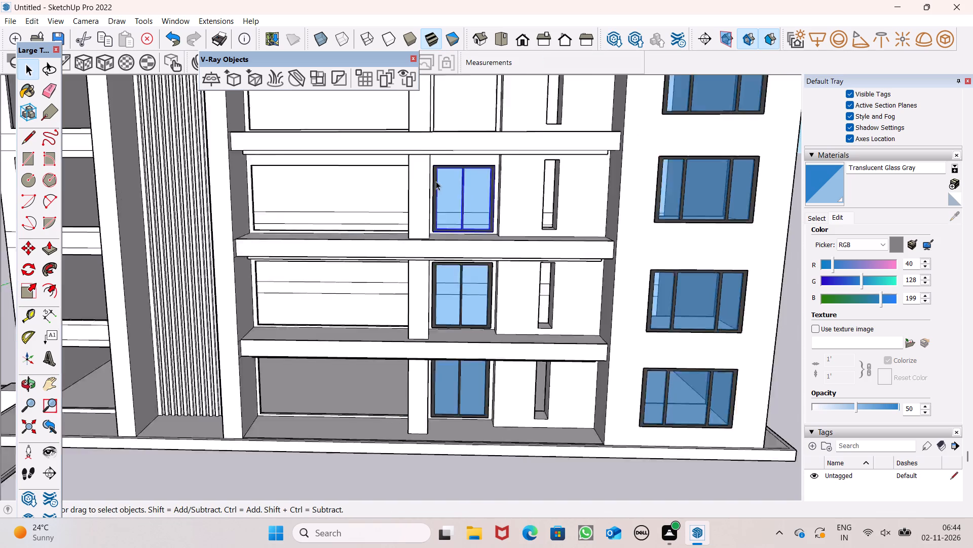
pyautogui.scroll(-3, 436, 181)
pyautogui.click(461, 387)
pyautogui.scroll(-8, 435, 207)
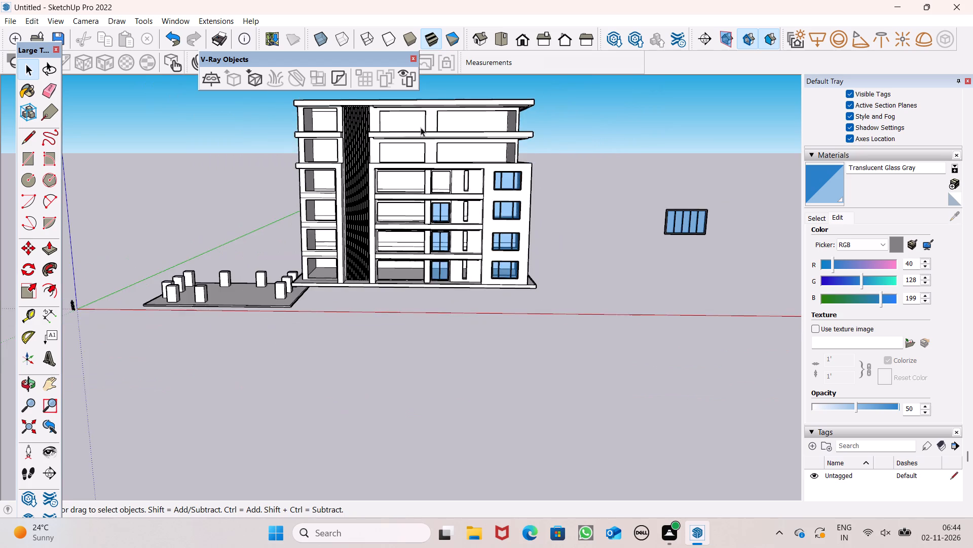
pyautogui.scroll(10, 421, 127)
pyautogui.scroll(-3, 401, 184)
pyautogui.scroll(3, 442, 283)
pyautogui.click(456, 366)
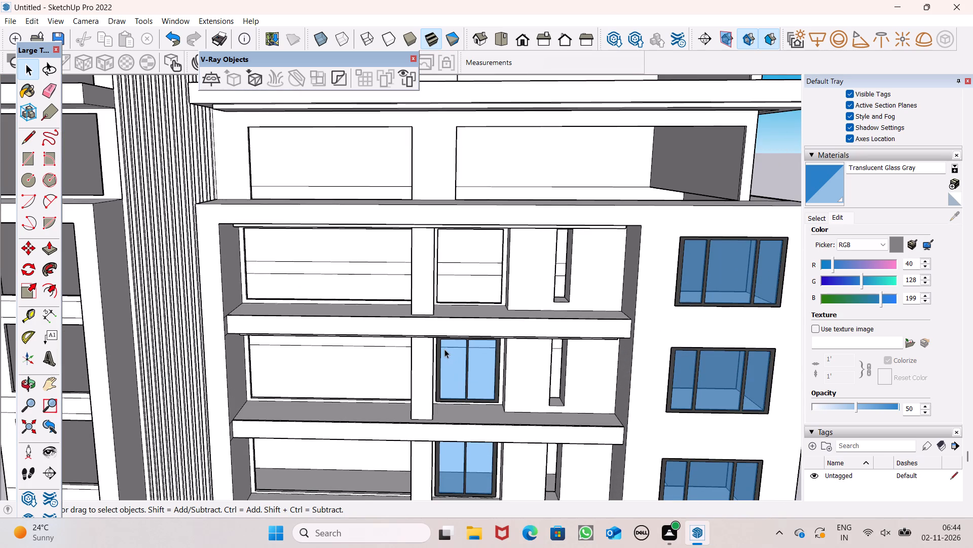
pyautogui.press('m')
pyautogui.press('Return')
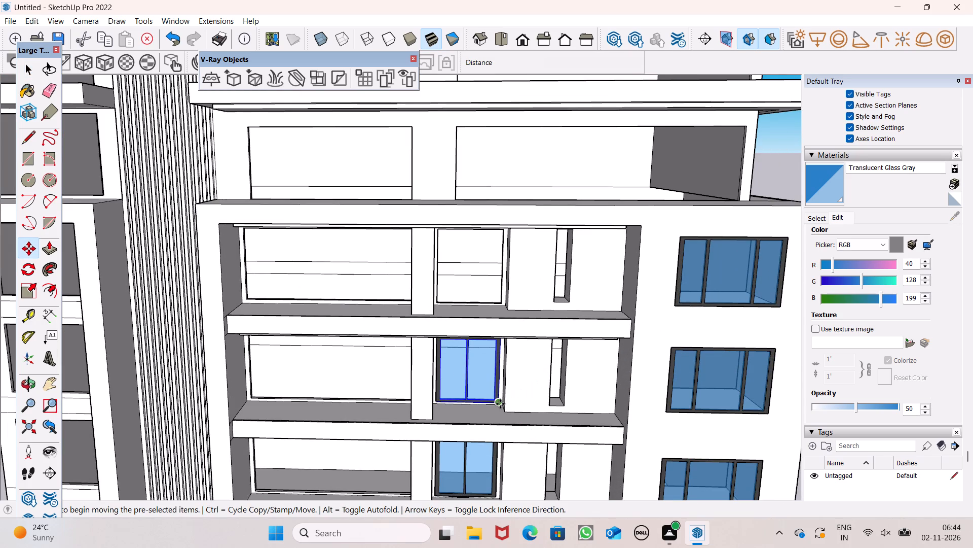
pyautogui.moveTo(499, 403); pyautogui.dragTo(498, 399)
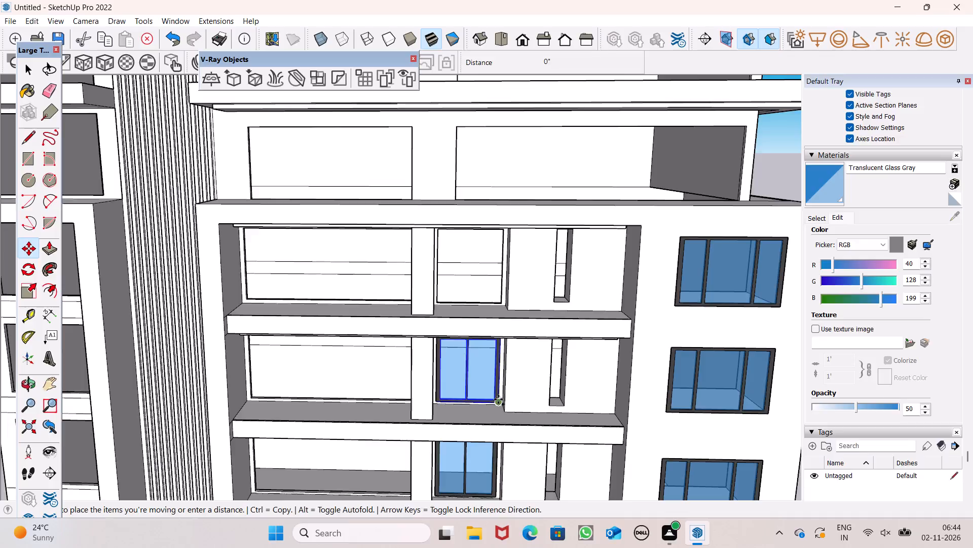
pyautogui.moveTo(498, 399); pyautogui.dragTo(503, 302)
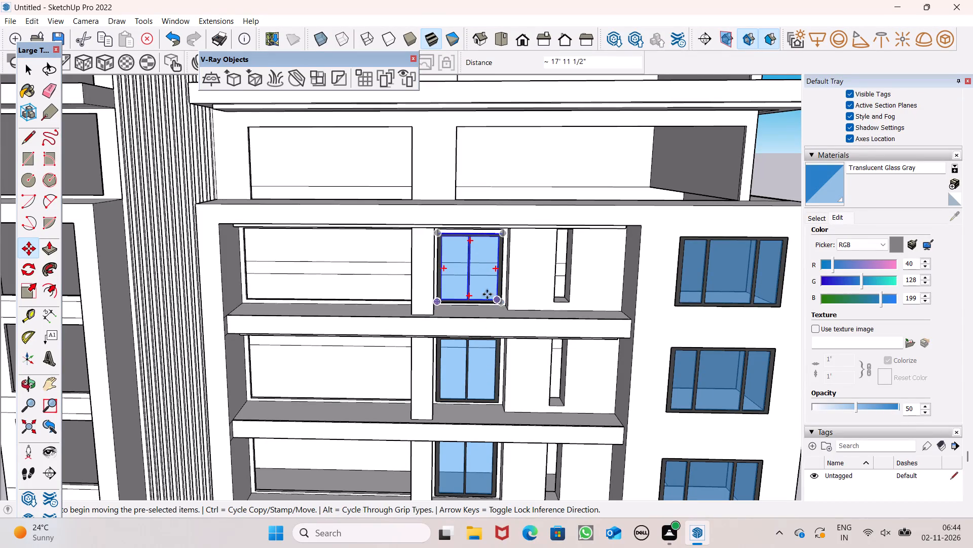
# Scale the new window copy taller along the blue axis until its top edge meets the opening's head.
pyautogui.scroll(9, 455, 257)
pyautogui.scroll(6, 478, 191)
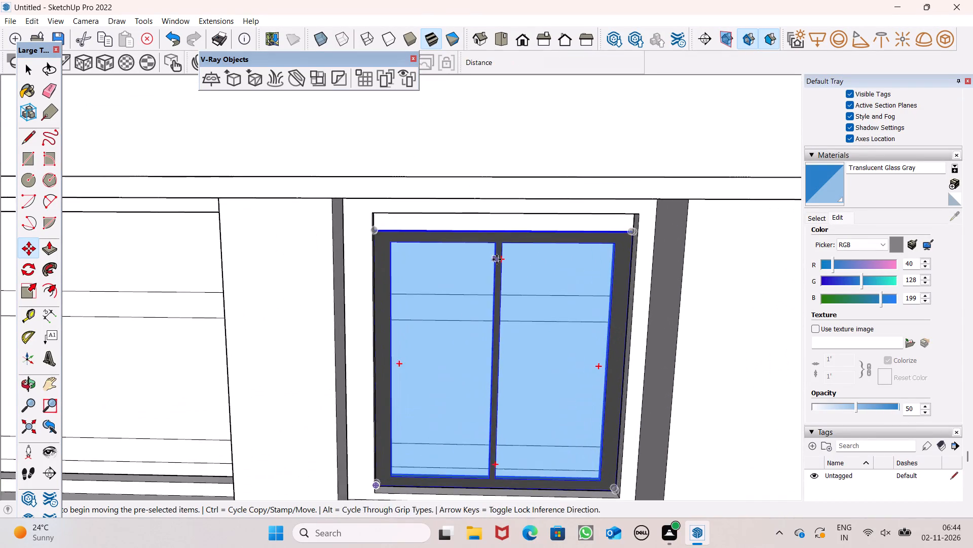
pyautogui.moveTo(497, 253); pyautogui.dragTo(472, 166, button='middle')
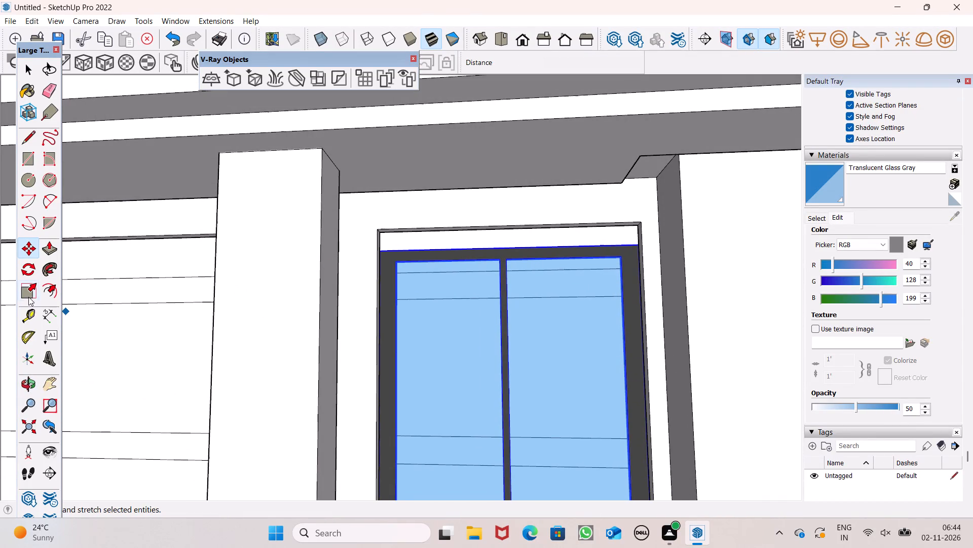
pyautogui.click(28, 296)
pyautogui.scroll(2, 413, 236)
pyautogui.moveTo(537, 267); pyautogui.dragTo(598, 367, button='middle')
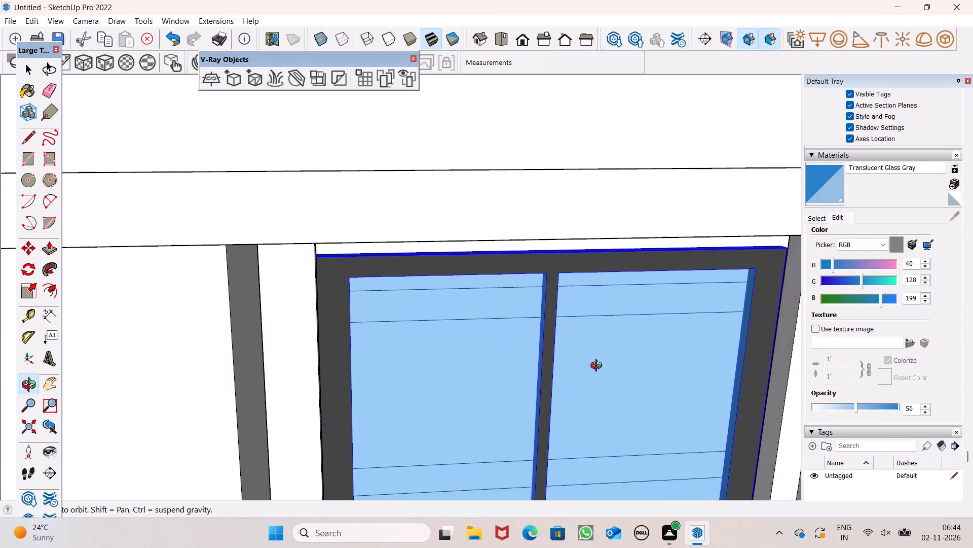
pyautogui.moveTo(598, 367); pyautogui.dragTo(637, 351, button='middle')
pyautogui.scroll(4, 562, 276)
pyautogui.scroll(1, 528, 195)
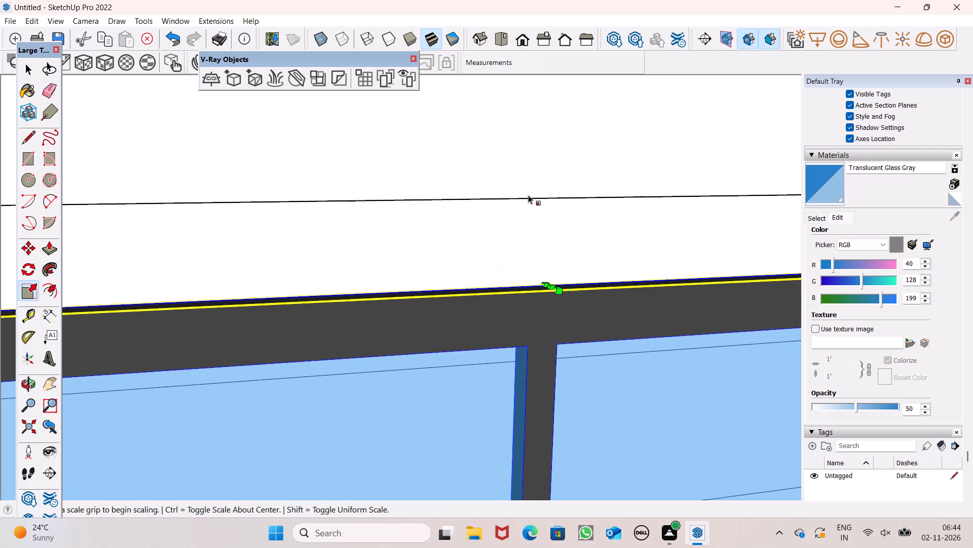
pyautogui.moveTo(552, 285); pyautogui.dragTo(532, 228)
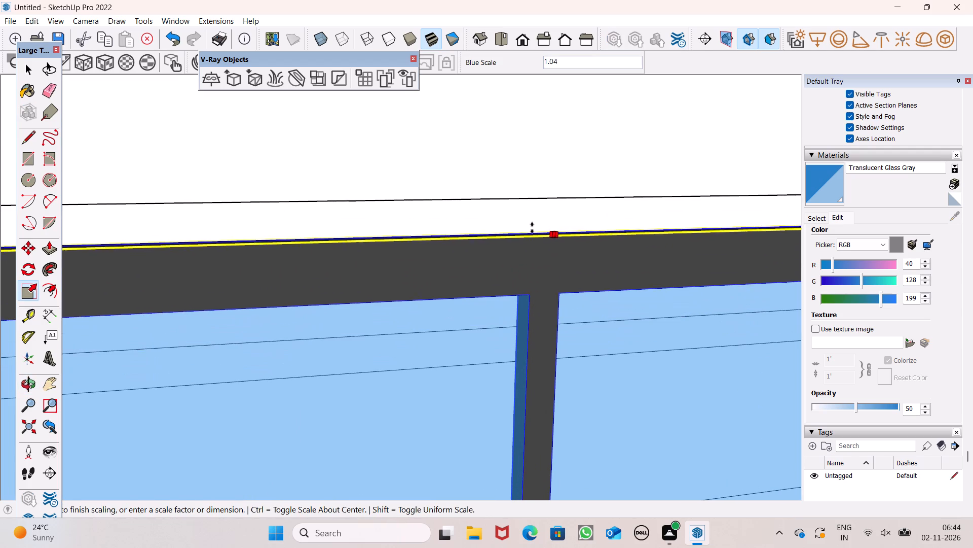
pyautogui.moveTo(532, 228); pyautogui.dragTo(517, 200)
pyautogui.press('space')
# Examine the fit of the newly scaled window in its opening and alongside the facade's other windows.
pyautogui.scroll(-7, 401, 208)
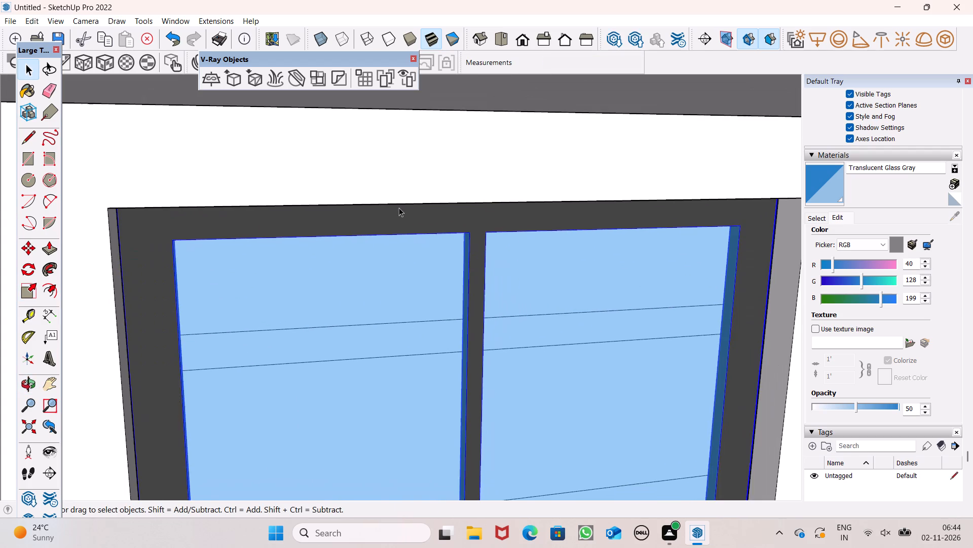
pyautogui.scroll(-10, 399, 208)
pyautogui.moveTo(504, 311); pyautogui.dragTo(421, 303, button='middle')
pyautogui.scroll(1, 421, 303)
pyautogui.scroll(-6, 427, 268)
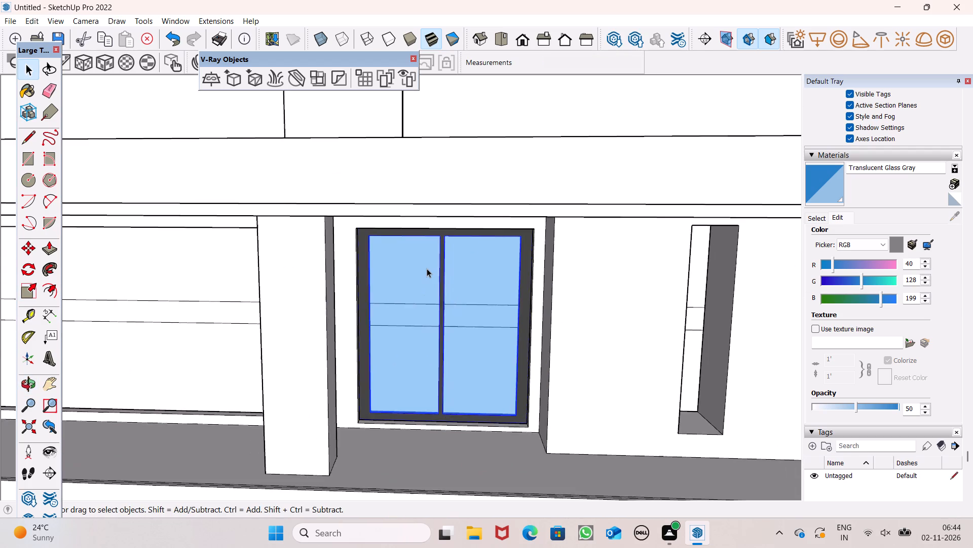
pyautogui.scroll(-5, 427, 268)
pyautogui.moveTo(443, 278); pyautogui.dragTo(420, 285, button='middle')
pyautogui.scroll(-17, 451, 244)
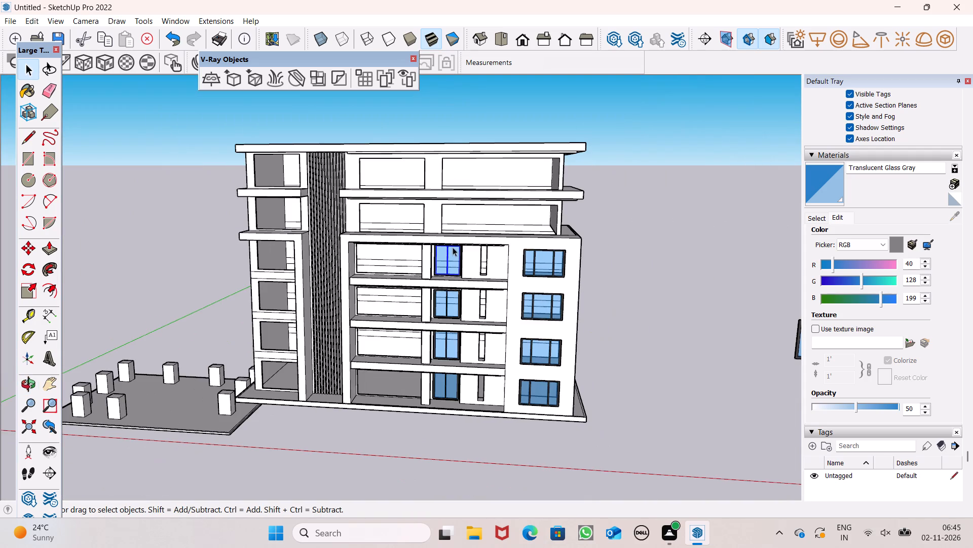
pyautogui.click(667, 328)
# Copy the three-pane window from the end bay's fourth storey to the ground-floor opening beyond the fluted wall.
pyautogui.scroll(-6, 667, 322)
pyautogui.scroll(-4, 629, 261)
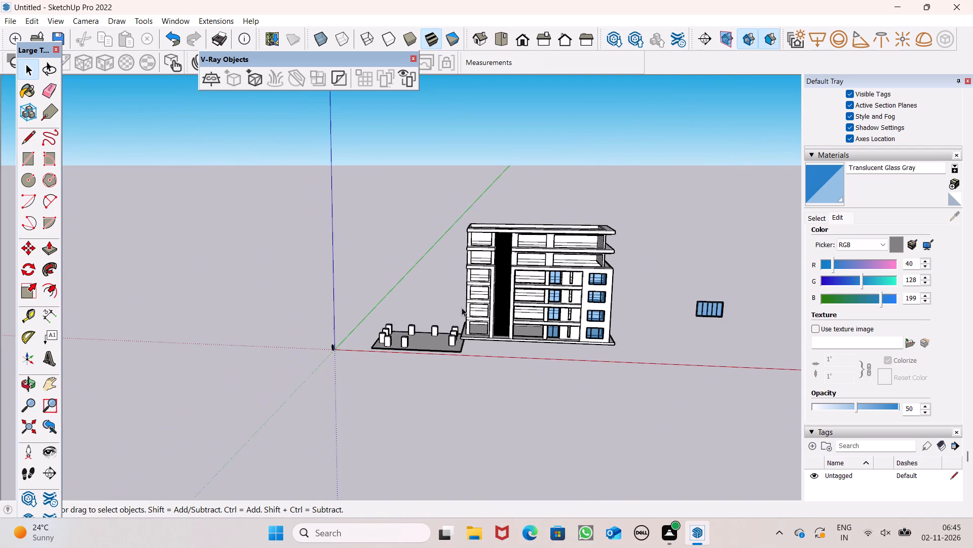
pyautogui.scroll(7, 459, 307)
pyautogui.scroll(3, 769, 299)
pyautogui.click(696, 248)
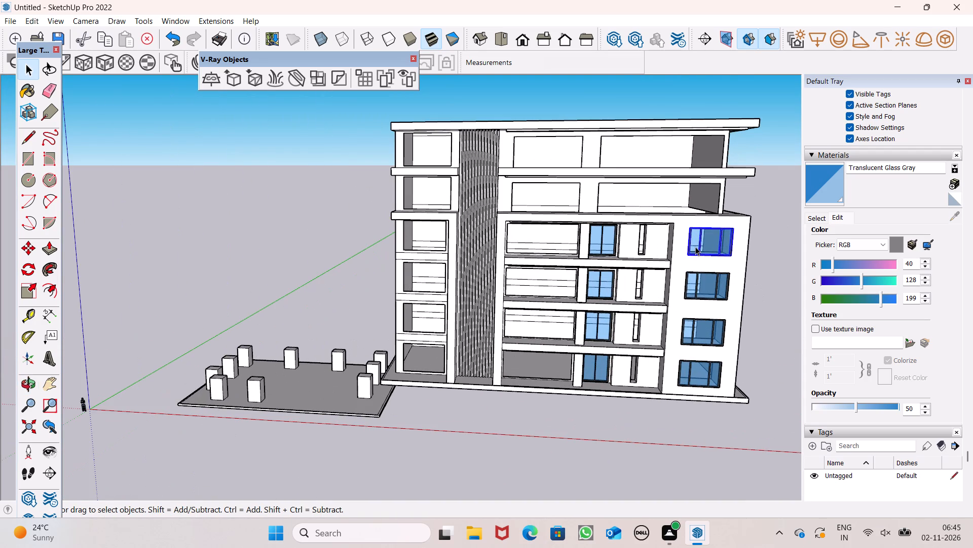
pyautogui.press('m')
pyautogui.press('Return')
pyautogui.scroll(-6, 754, 284)
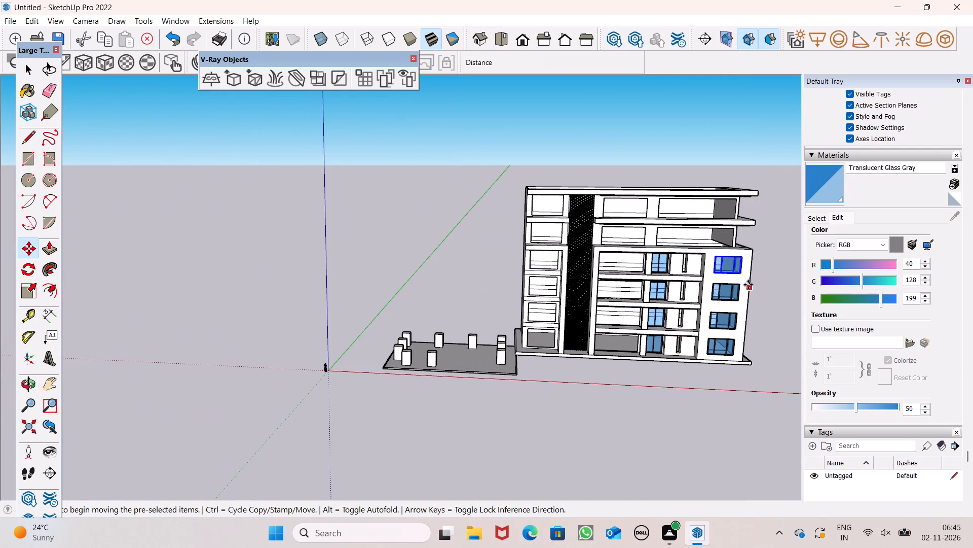
pyautogui.moveTo(742, 275); pyautogui.dragTo(594, 352)
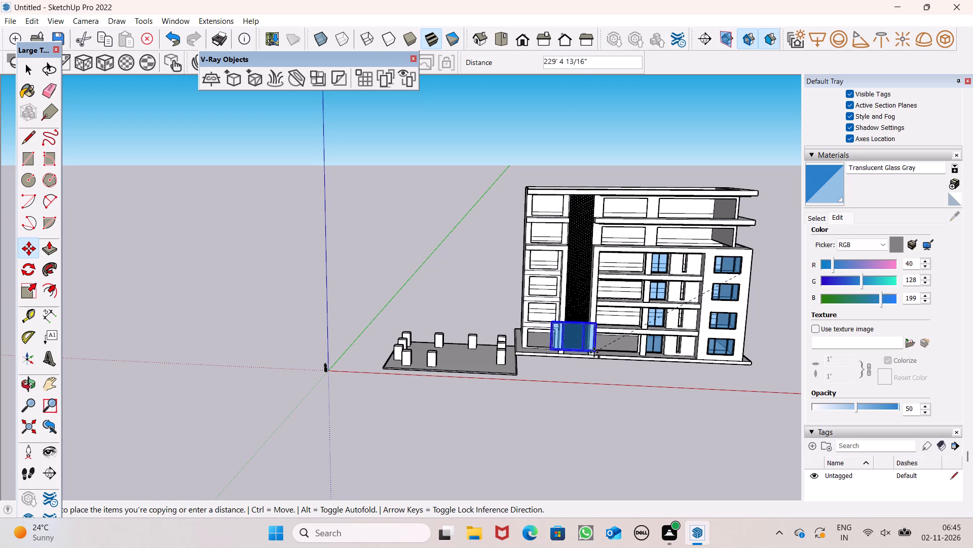
pyautogui.moveTo(594, 352); pyautogui.dragTo(552, 345)
# Move the ground-floor window copy so its lower corner meets the opening's lower corner nearest the fluted wall.
pyautogui.scroll(9, 523, 340)
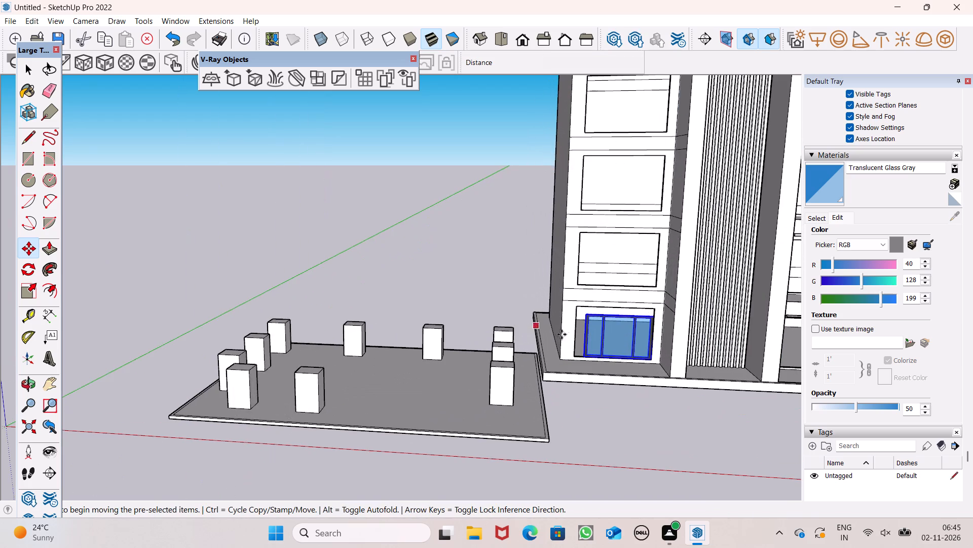
pyautogui.scroll(-1, 585, 342)
pyautogui.moveTo(698, 369); pyautogui.dragTo(694, 411, button='middle')
pyautogui.scroll(7, 644, 383)
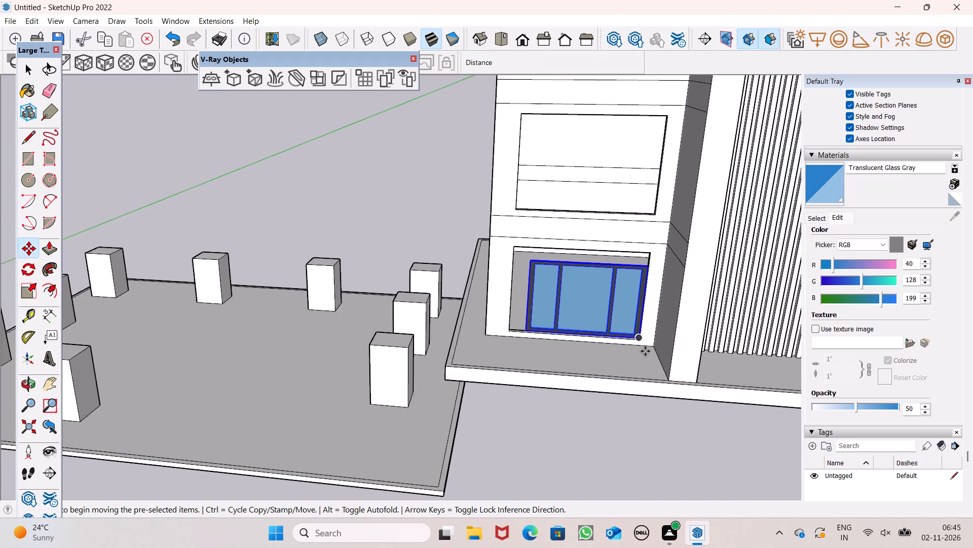
pyautogui.scroll(14, 637, 344)
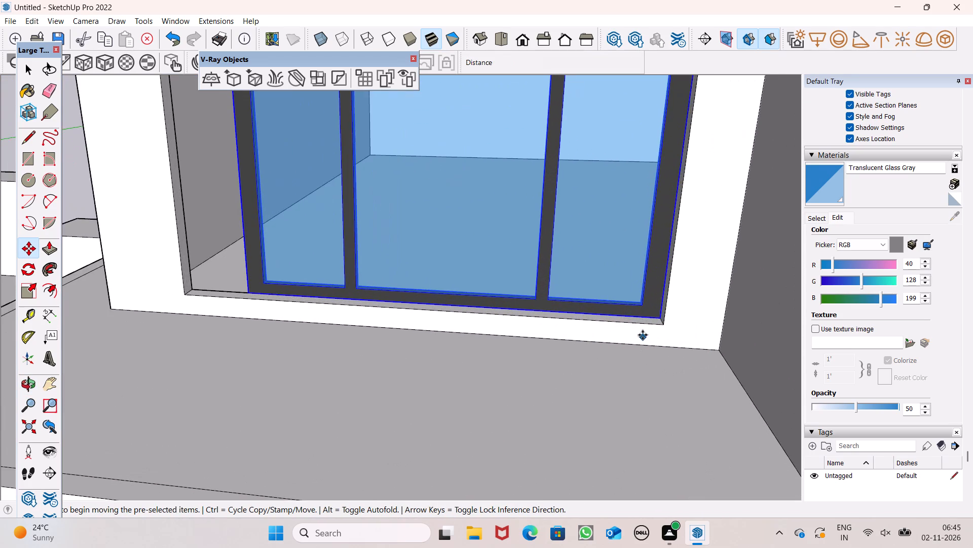
pyautogui.scroll(5, 641, 322)
pyautogui.moveTo(671, 317); pyautogui.dragTo(676, 328)
# Scale the ground-floor window copy wider along the red axis by about 1.15 to reach the opening's far jamb.
pyautogui.scroll(-8, 654, 313)
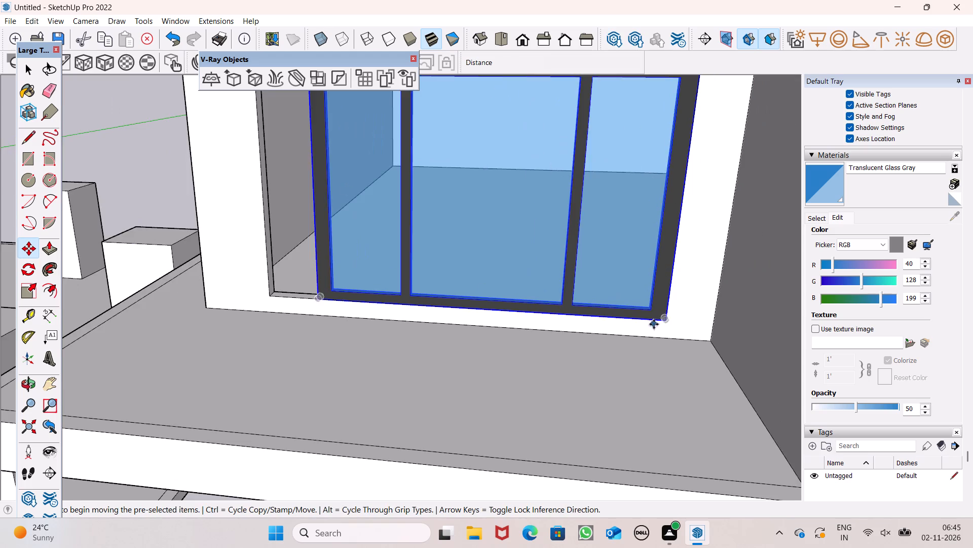
pyautogui.scroll(-9, 670, 314)
pyautogui.moveTo(578, 335); pyautogui.dragTo(649, 363, button='middle')
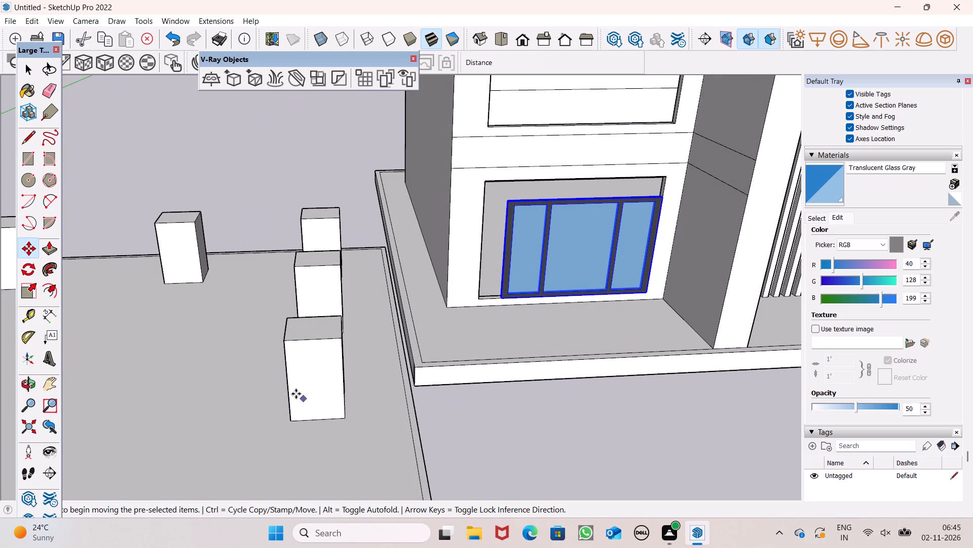
pyautogui.click(24, 290)
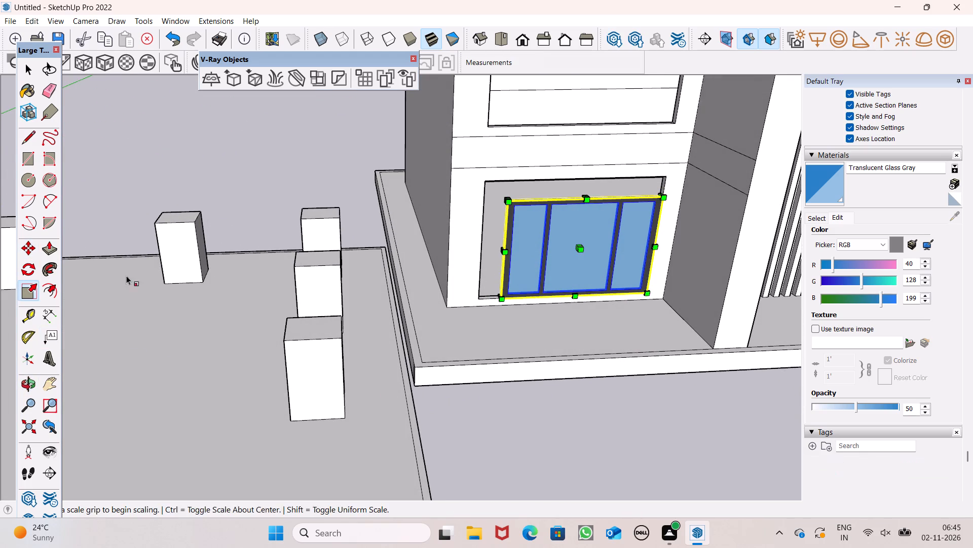
pyautogui.scroll(7, 528, 159)
pyautogui.scroll(1, 462, 322)
pyautogui.moveTo(468, 328); pyautogui.dragTo(480, 365, button='middle')
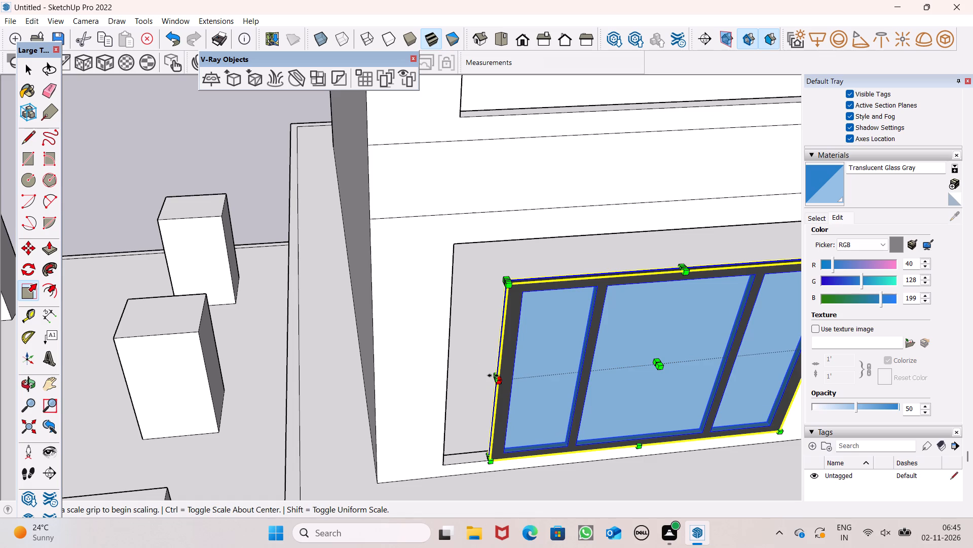
pyautogui.moveTo(492, 376); pyautogui.dragTo(443, 383)
pyautogui.scroll(-2, 558, 366)
pyautogui.moveTo(586, 415); pyautogui.dragTo(585, 451, button='middle')
pyautogui.scroll(3, 480, 396)
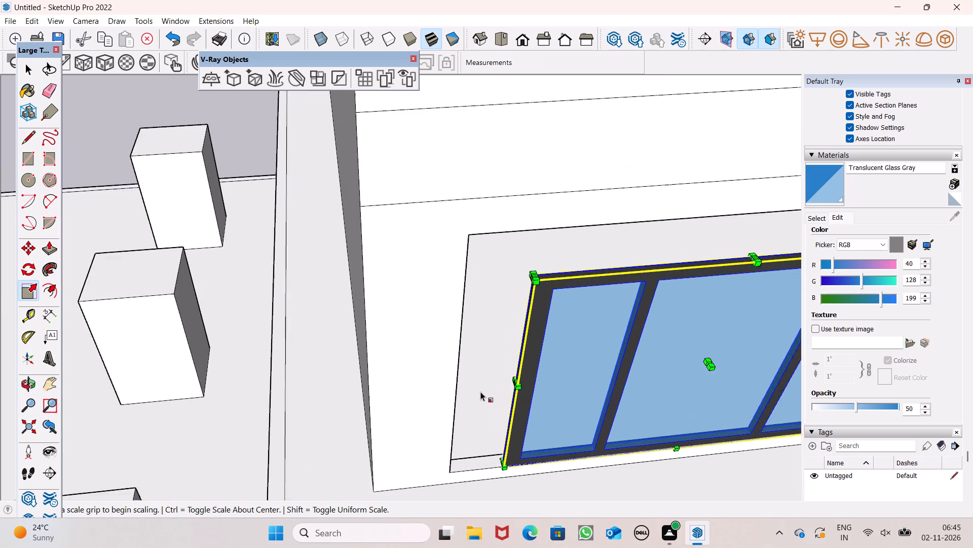
pyautogui.scroll(2, 480, 392)
pyautogui.moveTo(527, 376); pyautogui.dragTo(449, 392)
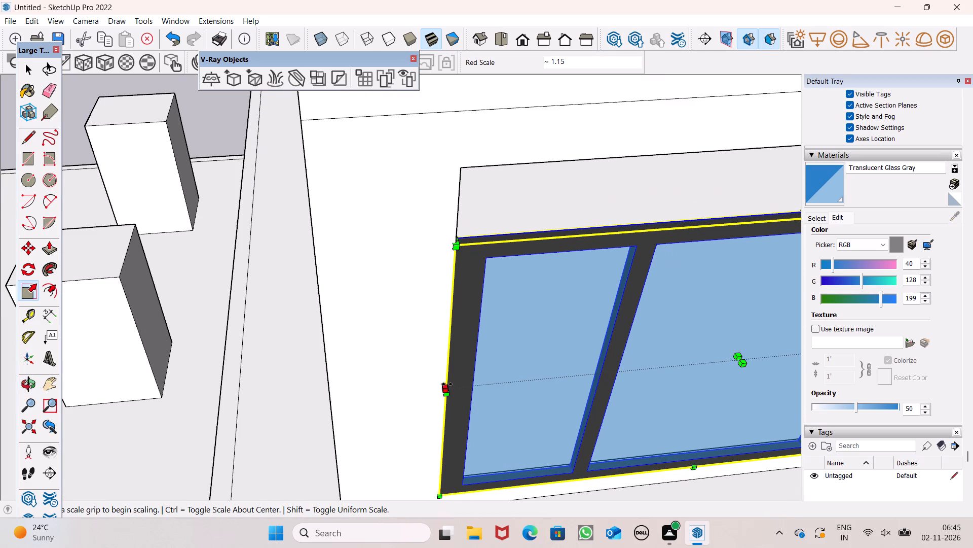
# Scale the ground-floor window copy taller along the blue axis by about 1.20 to meet the opening's head.
pyautogui.scroll(-5, 447, 384)
pyautogui.scroll(-2, 508, 271)
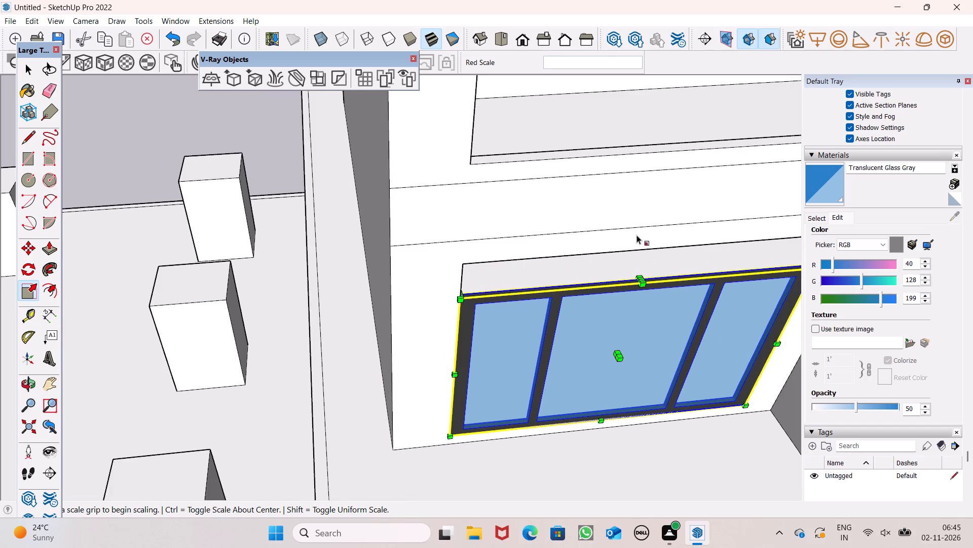
pyautogui.scroll(4, 637, 235)
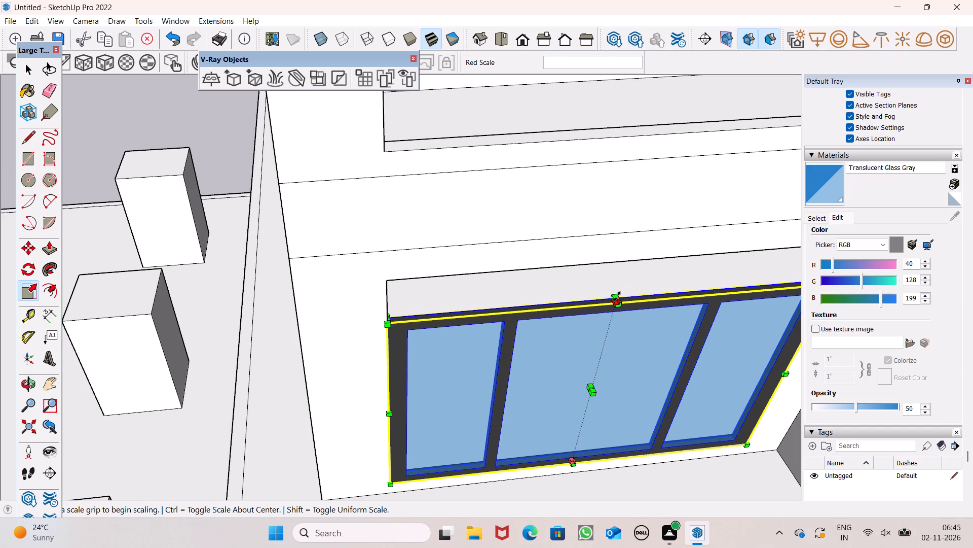
pyautogui.moveTo(617, 297); pyautogui.dragTo(601, 264)
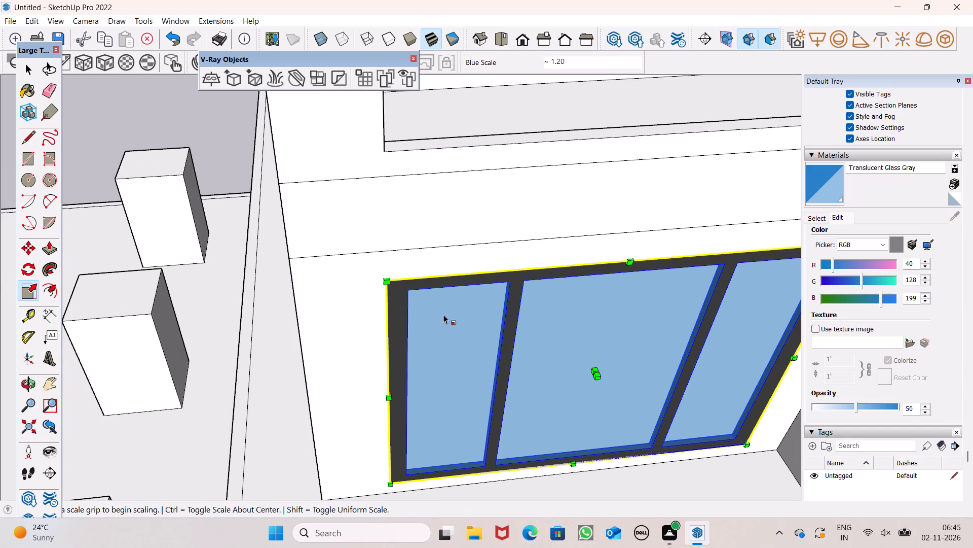
pyautogui.scroll(-9, 441, 317)
pyautogui.moveTo(499, 358); pyautogui.dragTo(493, 246, button='middle')
pyautogui.scroll(-7, 491, 245)
pyautogui.press('space')
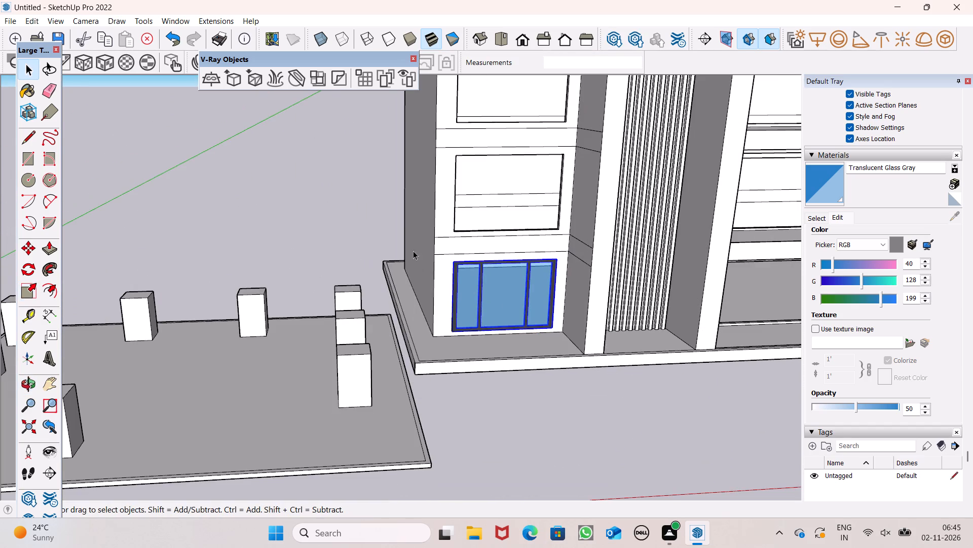
pyautogui.click(399, 221)
# Copy the fitted ground-floor three-pane window up into the second-storey opening of the same bay.
pyautogui.scroll(-4, 416, 232)
pyautogui.moveTo(523, 277); pyautogui.dragTo(475, 258, button='middle')
pyautogui.scroll(-5, 457, 249)
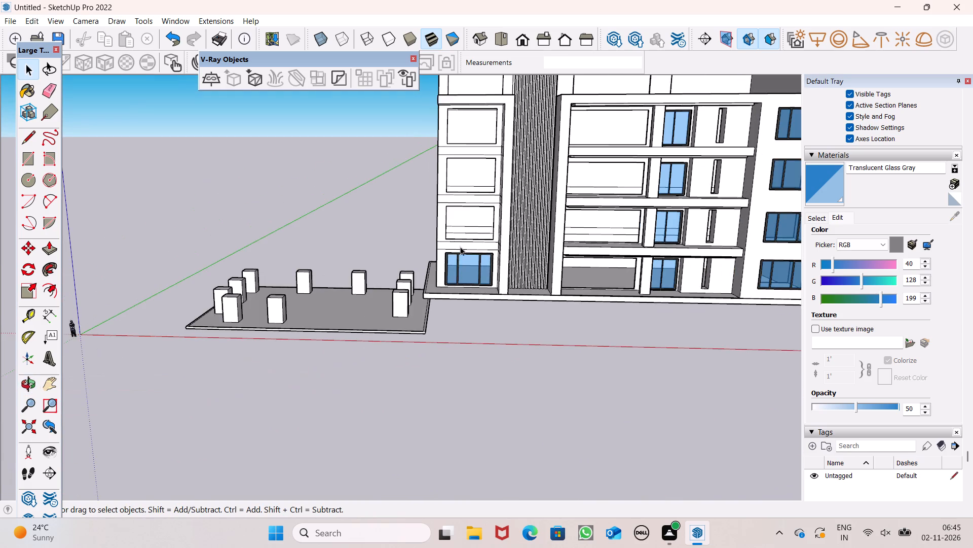
pyautogui.scroll(7, 452, 169)
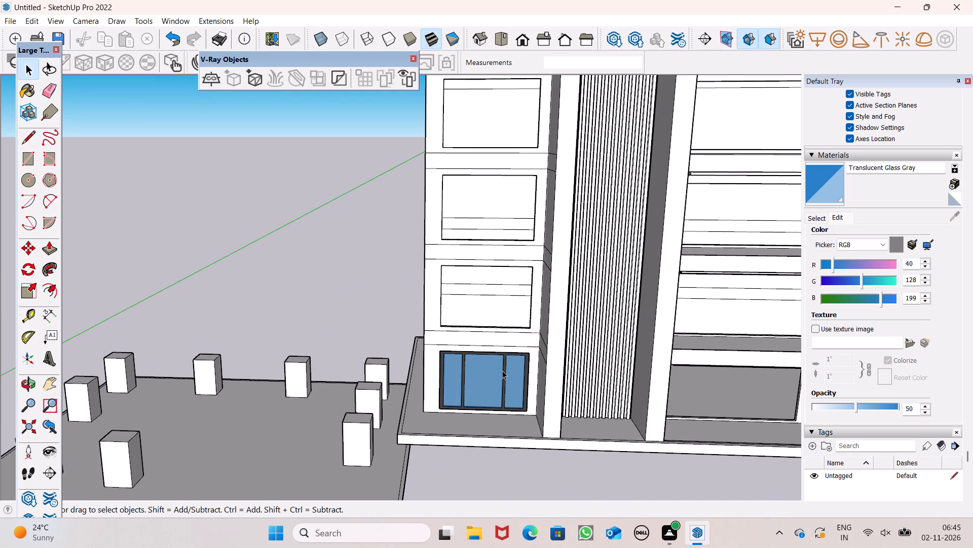
pyautogui.click(502, 370)
pyautogui.press('m')
pyautogui.press('Return')
pyautogui.scroll(-4, 485, 421)
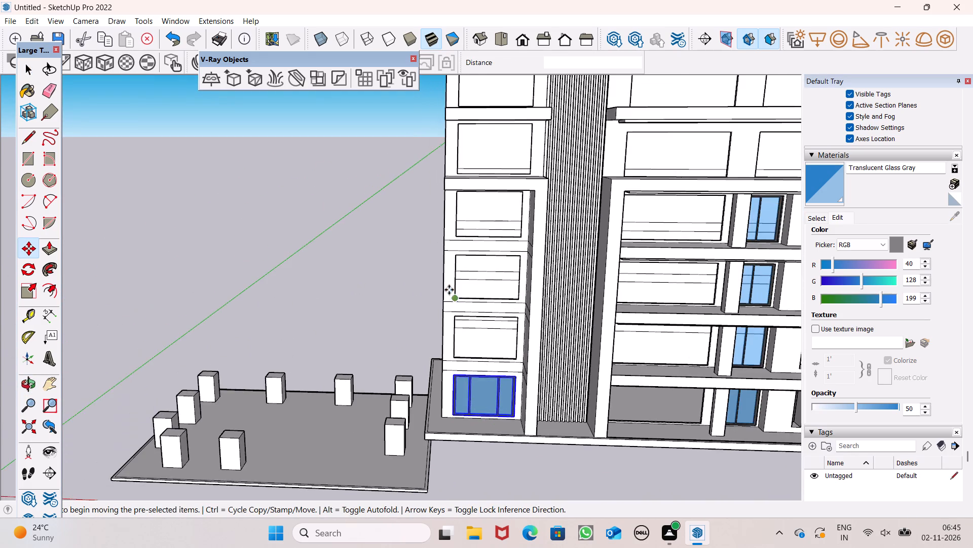
pyautogui.scroll(6, 448, 288)
pyautogui.scroll(-4, 483, 390)
pyautogui.moveTo(530, 461); pyautogui.dragTo(534, 477, button='middle')
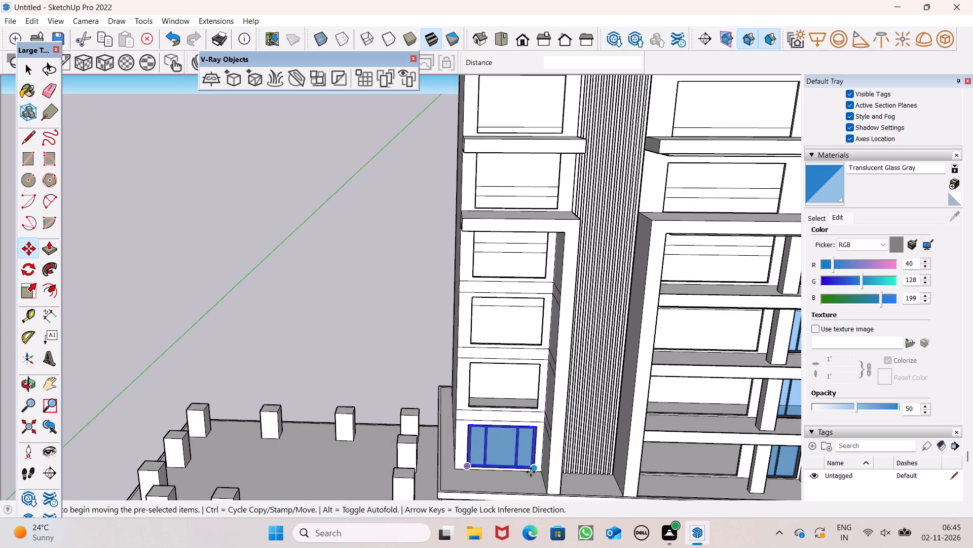
pyautogui.scroll(6, 532, 469)
pyautogui.moveTo(535, 472); pyautogui.dragTo(532, 381)
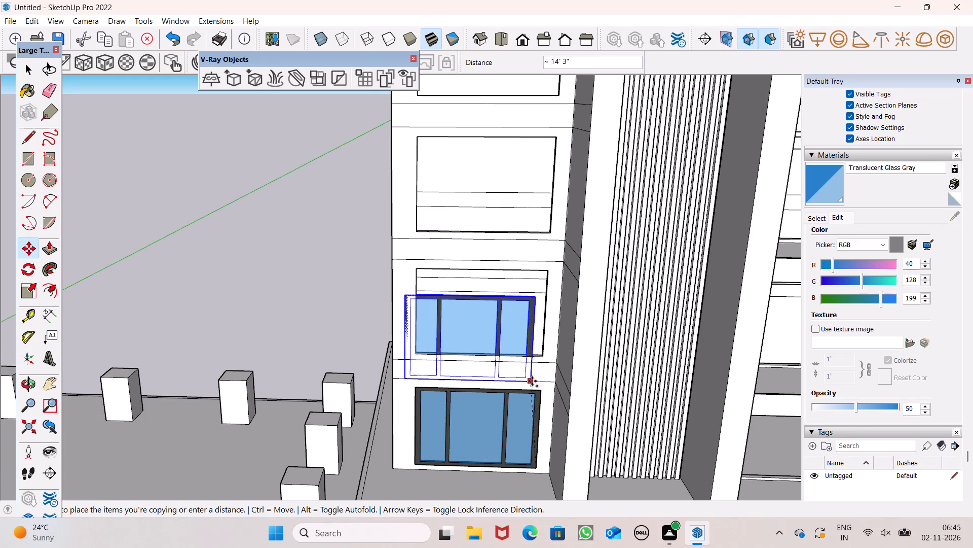
pyautogui.moveTo(532, 381); pyautogui.dragTo(541, 356)
# Copy the second-storey window up about 18' 1" and shift it about 1' 2" sideways into the third-storey opening.
pyautogui.scroll(-8, 533, 385)
pyautogui.scroll(7, 519, 295)
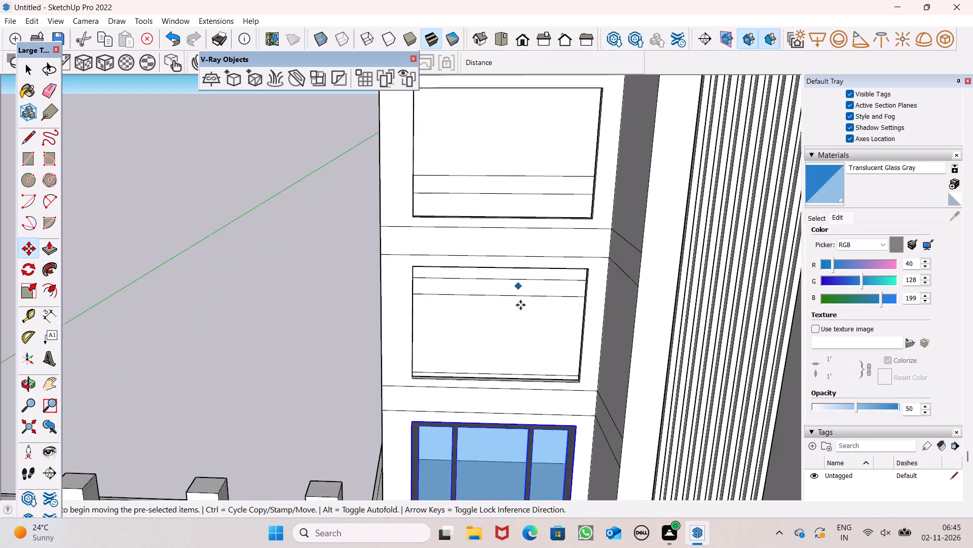
pyautogui.scroll(-3, 528, 359)
pyautogui.moveTo(558, 475); pyautogui.dragTo(559, 399)
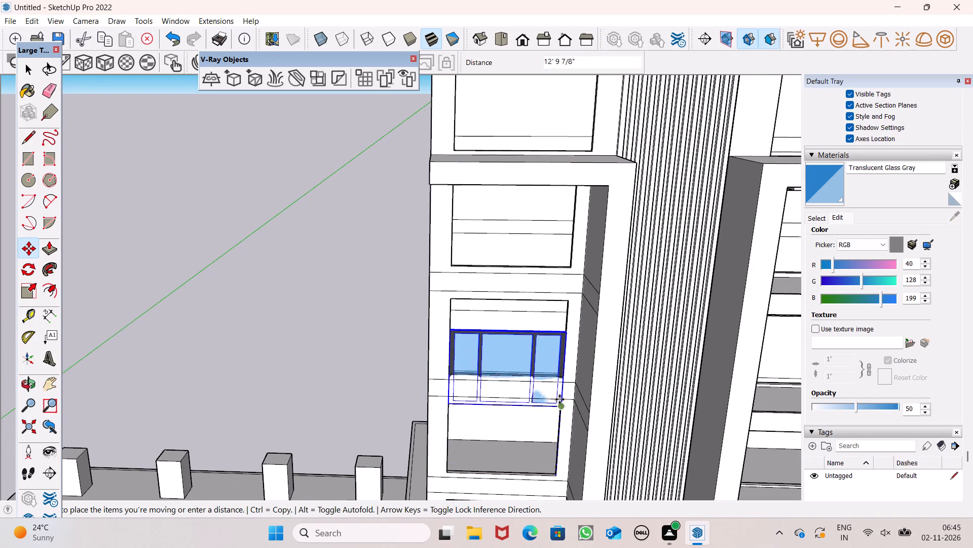
pyautogui.moveTo(559, 399); pyautogui.dragTo(556, 373)
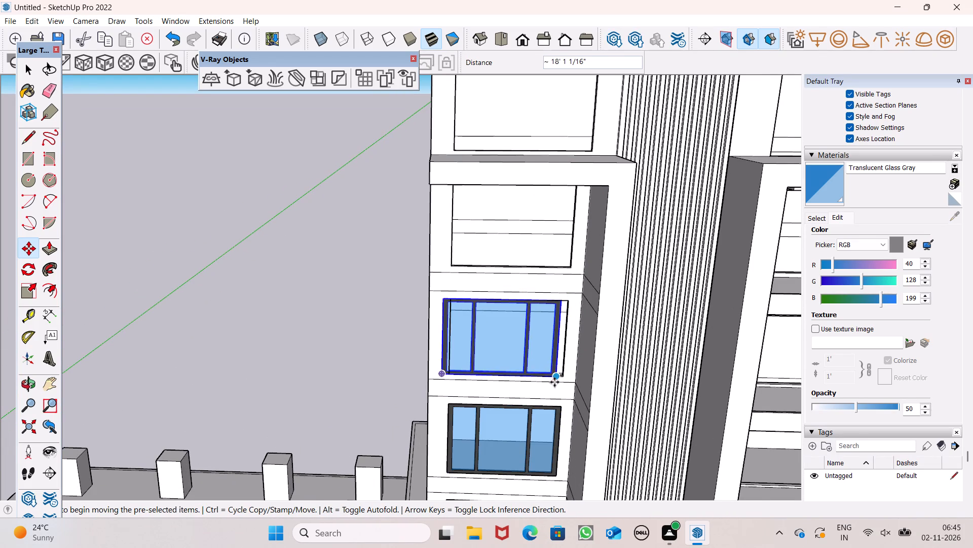
pyautogui.scroll(3, 553, 382)
pyautogui.moveTo(557, 374); pyautogui.dragTo(567, 374)
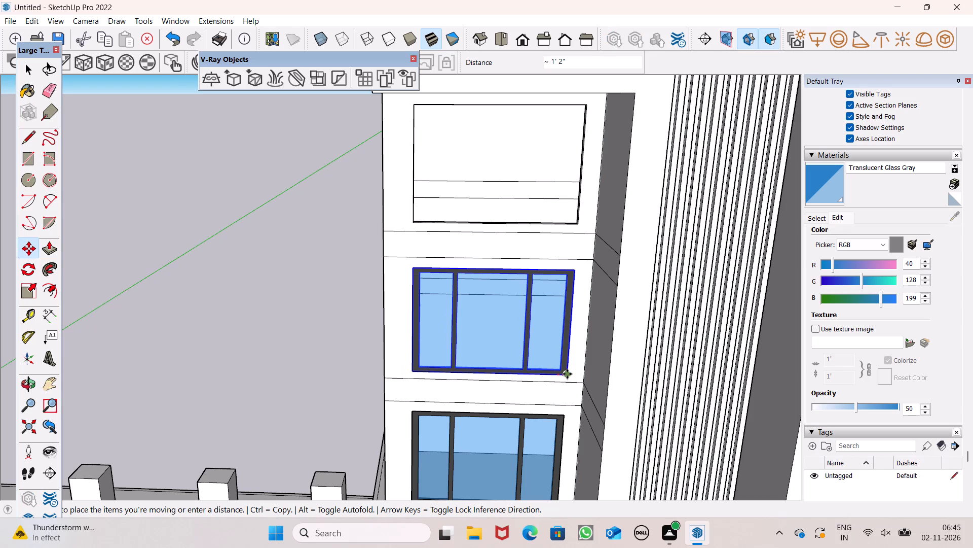
pyautogui.moveTo(567, 374); pyautogui.dragTo(568, 374)
# Copy the third-storey window up into the fourth-storey opening of the same bay, beneath the projecting ledge.
pyautogui.scroll(-5, 570, 399)
pyautogui.scroll(6, 517, 336)
pyautogui.scroll(-1, 518, 328)
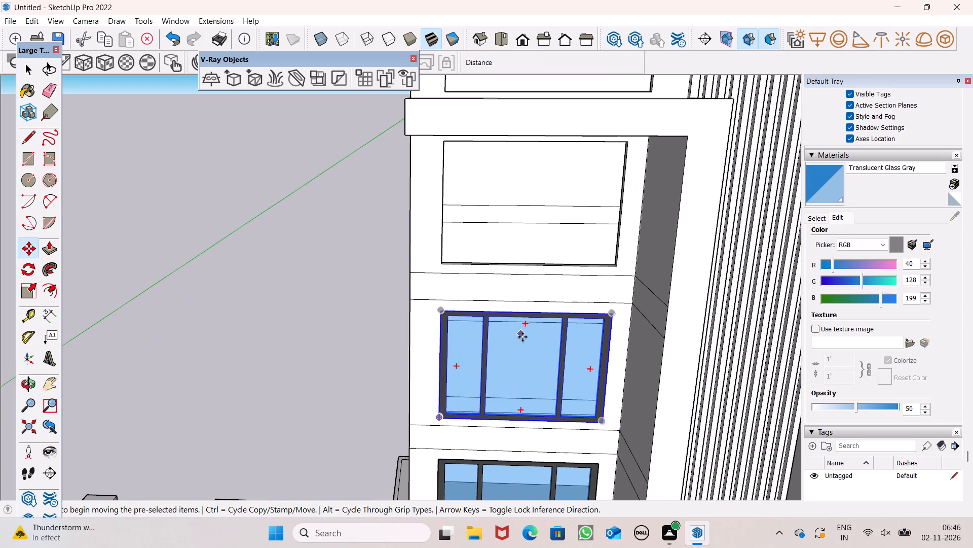
pyautogui.moveTo(602, 420); pyautogui.dragTo(602, 415)
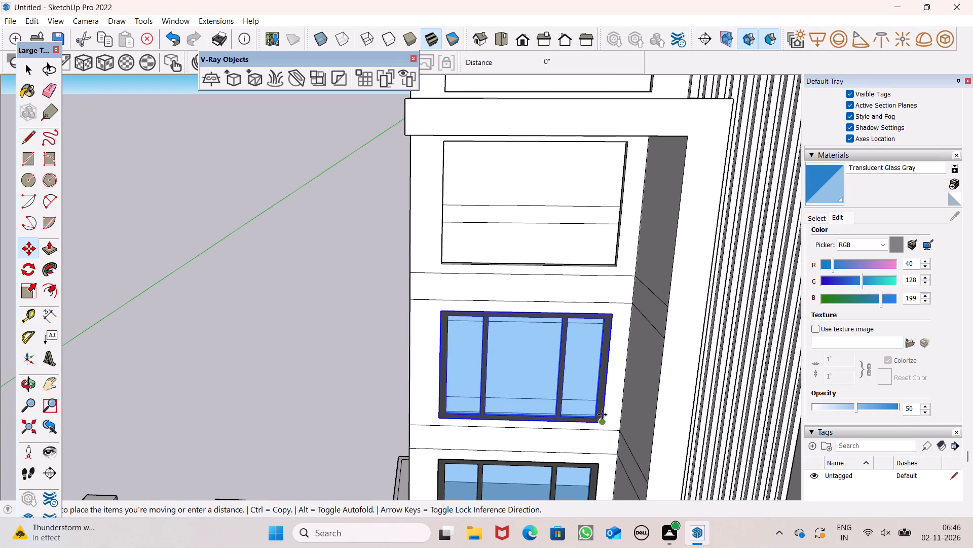
pyautogui.moveTo(602, 415); pyautogui.dragTo(612, 264)
# Copy the fourth-storey window up into the fifth-storey opening above the projecting ledge, aligning it near the lower corner.
pyautogui.scroll(-6, 586, 280)
pyautogui.moveTo(623, 328); pyautogui.dragTo(633, 287, button='middle')
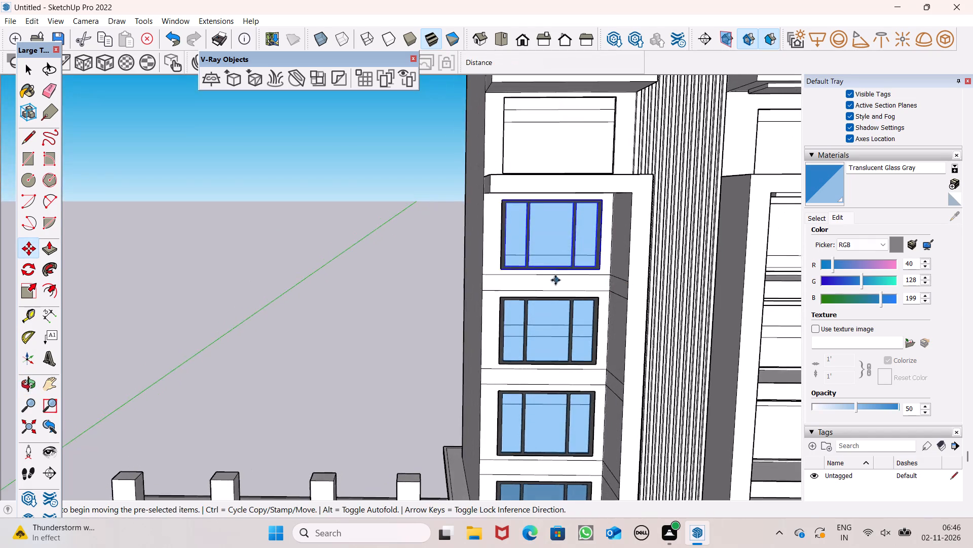
pyautogui.scroll(-6, 548, 296)
pyautogui.scroll(6, 556, 206)
pyautogui.scroll(-6, 558, 203)
pyautogui.scroll(2, 590, 296)
pyautogui.moveTo(590, 297); pyautogui.dragTo(589, 327, button='middle')
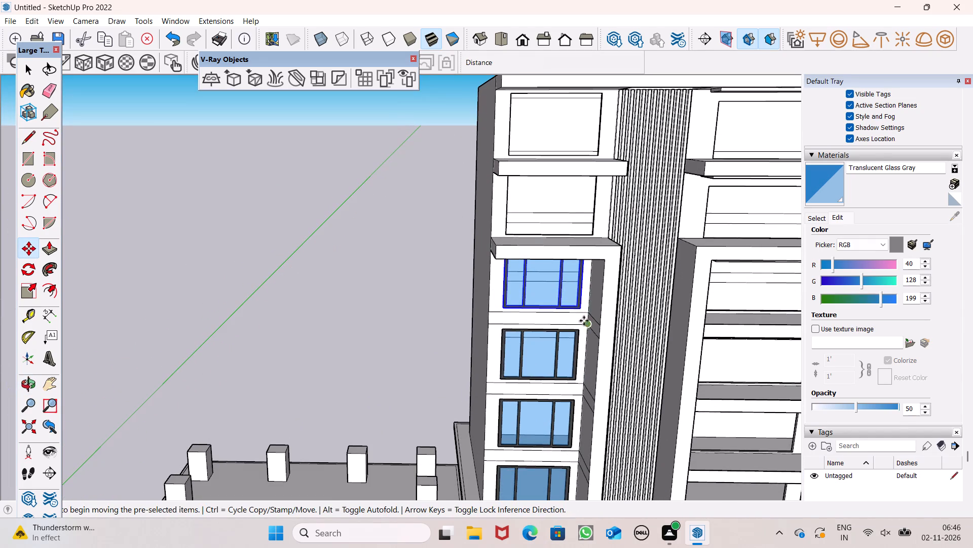
pyautogui.moveTo(578, 313); pyautogui.dragTo(588, 229)
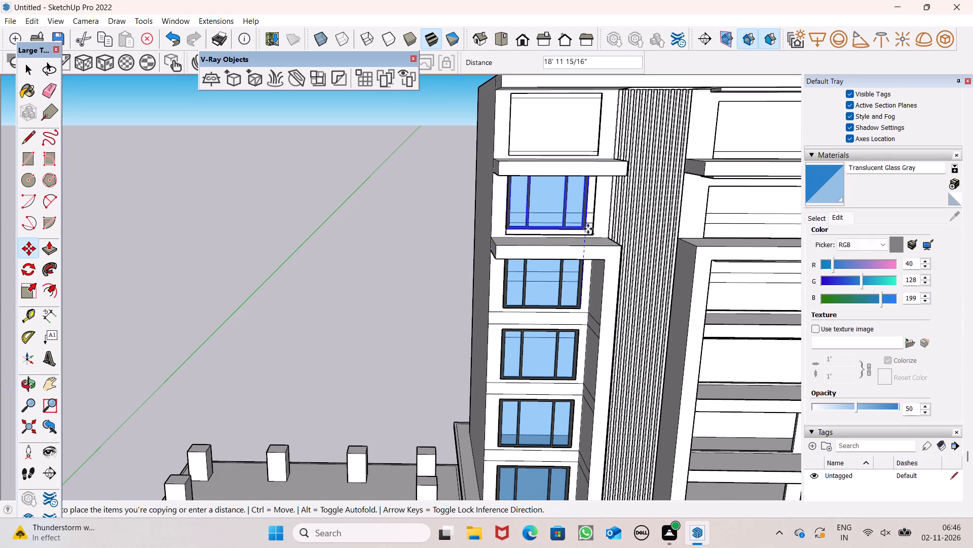
pyautogui.moveTo(588, 229); pyautogui.dragTo(592, 231)
# Scale the fifth-storey window copy wider so its outer side edge meets the side of the opening.
pyautogui.scroll(8, 568, 234)
pyautogui.scroll(-4, 563, 222)
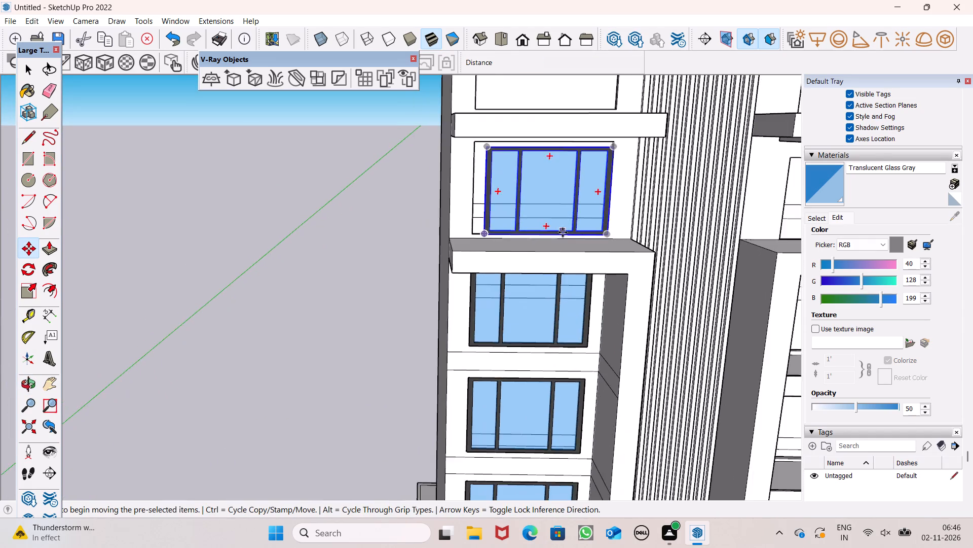
pyautogui.moveTo(563, 240); pyautogui.dragTo(668, 256, button='middle')
pyautogui.scroll(3, 528, 153)
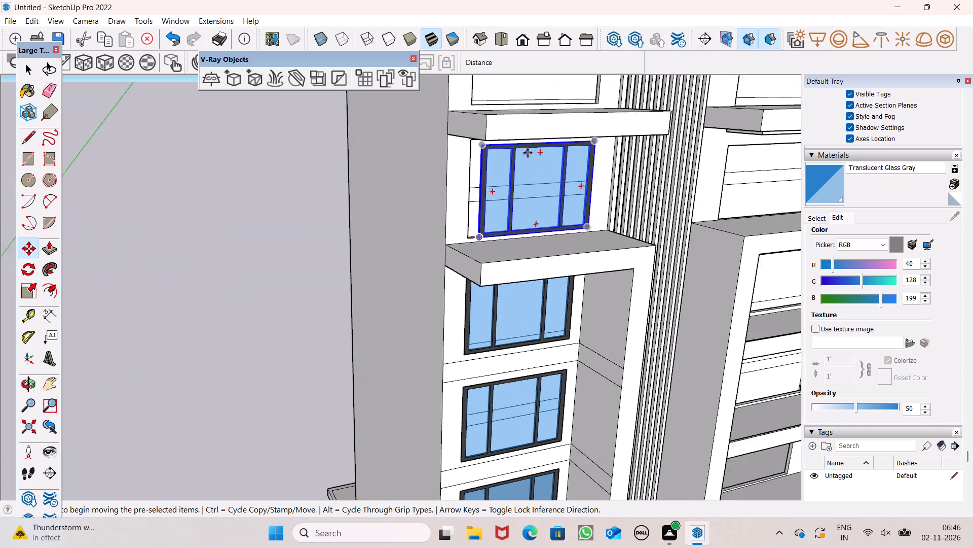
pyautogui.scroll(3, 528, 153)
pyautogui.moveTo(536, 204); pyautogui.dragTo(583, 191, button='middle')
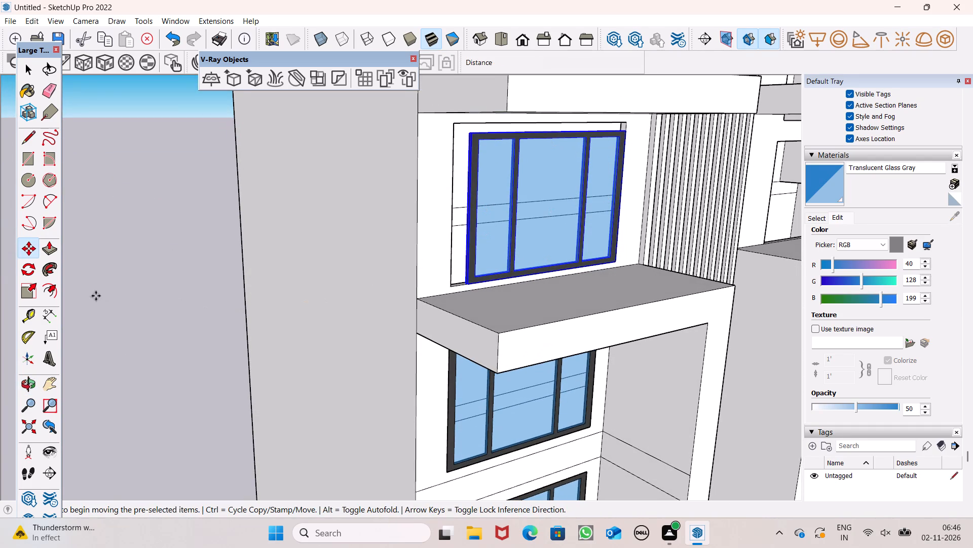
pyautogui.click(21, 290)
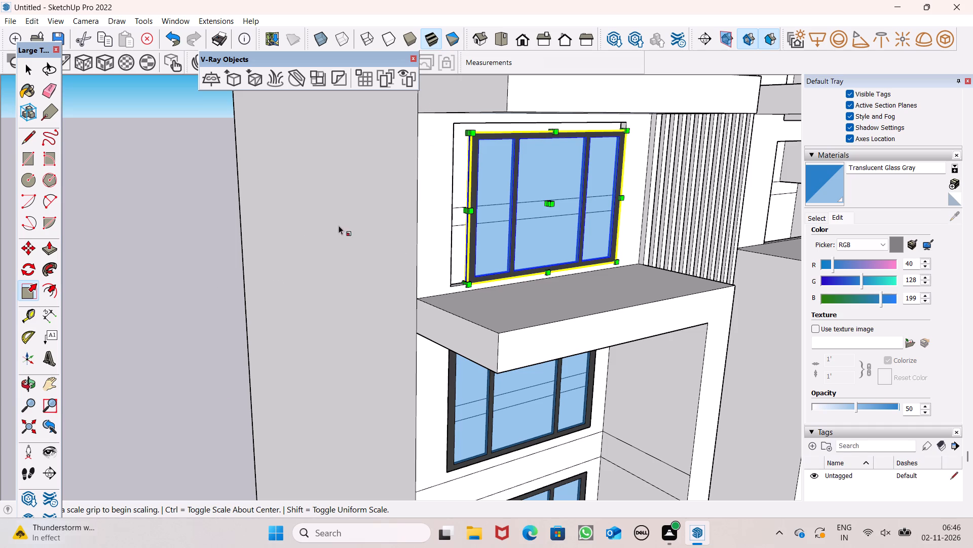
pyautogui.moveTo(432, 261); pyautogui.dragTo(451, 307, button='middle')
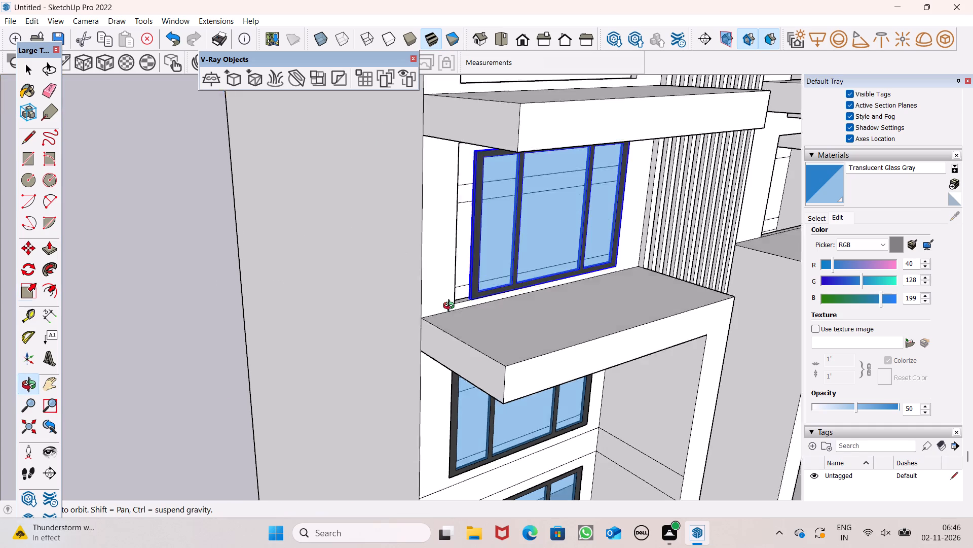
pyautogui.moveTo(451, 307); pyautogui.dragTo(448, 252, button='middle')
pyautogui.scroll(9, 472, 176)
pyautogui.scroll(4, 445, 210)
pyautogui.scroll(-4, 449, 210)
pyautogui.moveTo(486, 283); pyautogui.dragTo(489, 319, button='middle')
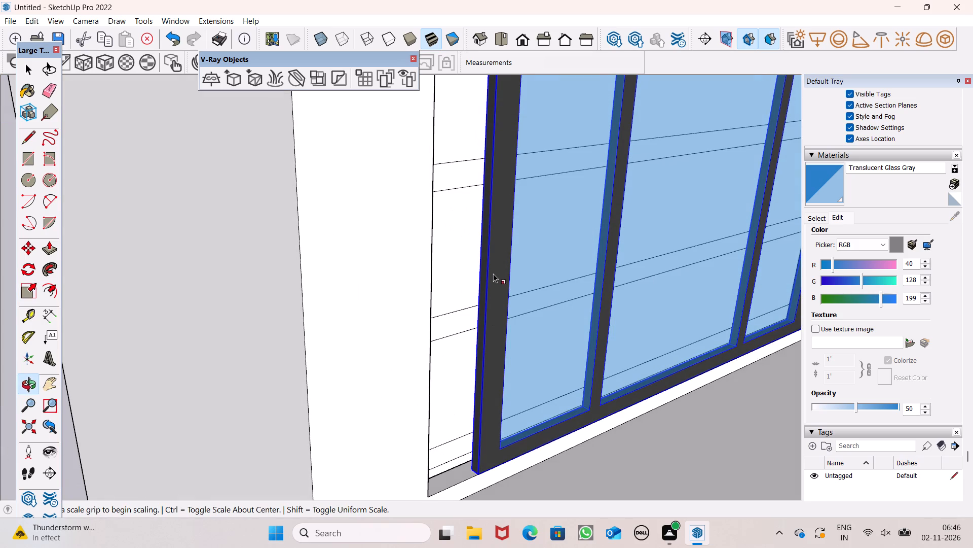
pyautogui.moveTo(481, 261); pyautogui.dragTo(433, 287)
pyautogui.scroll(-5, 411, 269)
pyautogui.moveTo(405, 263); pyautogui.dragTo(270, 223, button='middle')
pyautogui.scroll(-6, 435, 215)
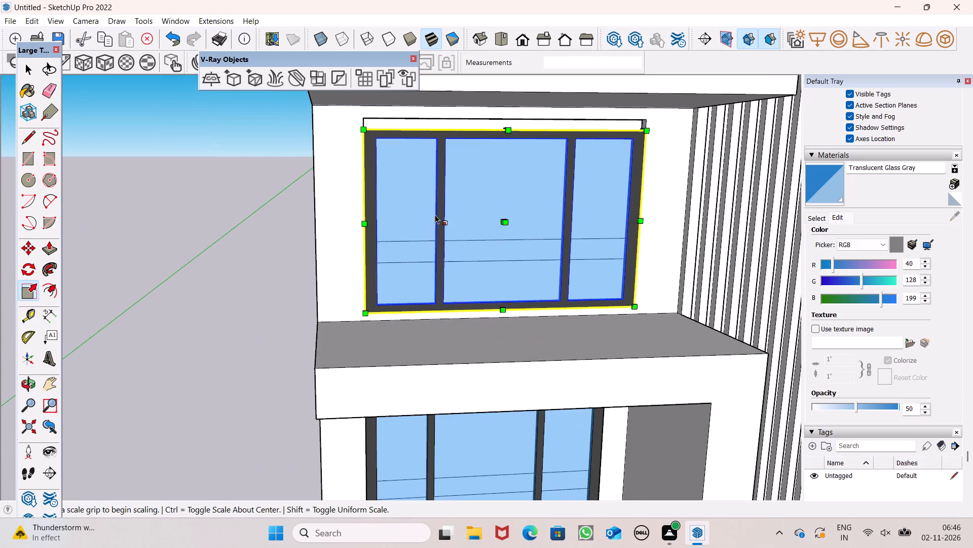
# Scale the fifth-storey window's height by about 1.06 so its top edge meets the top of the opening.
pyautogui.scroll(-1, 435, 215)
pyautogui.scroll(8, 525, 87)
pyautogui.scroll(9, 523, 128)
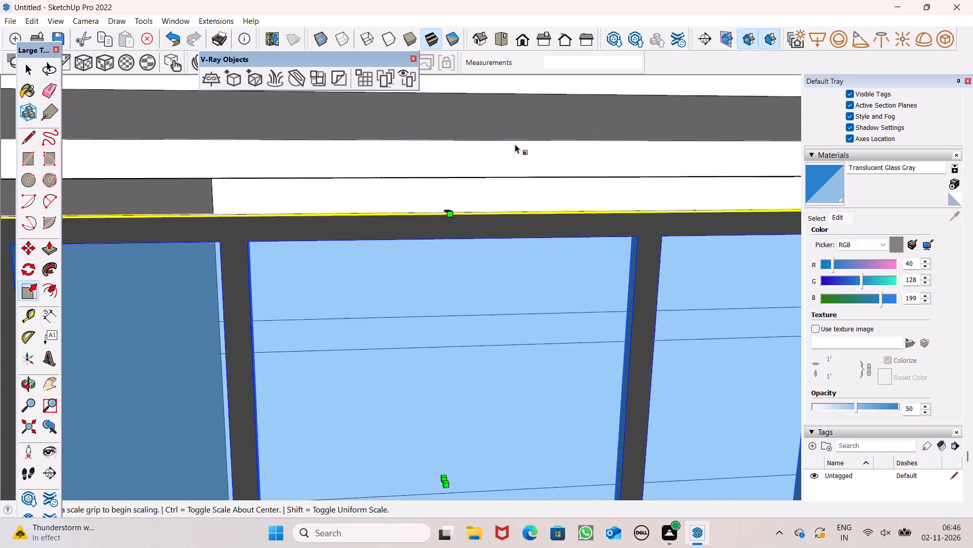
pyautogui.moveTo(468, 219); pyautogui.dragTo(564, 203, button='middle')
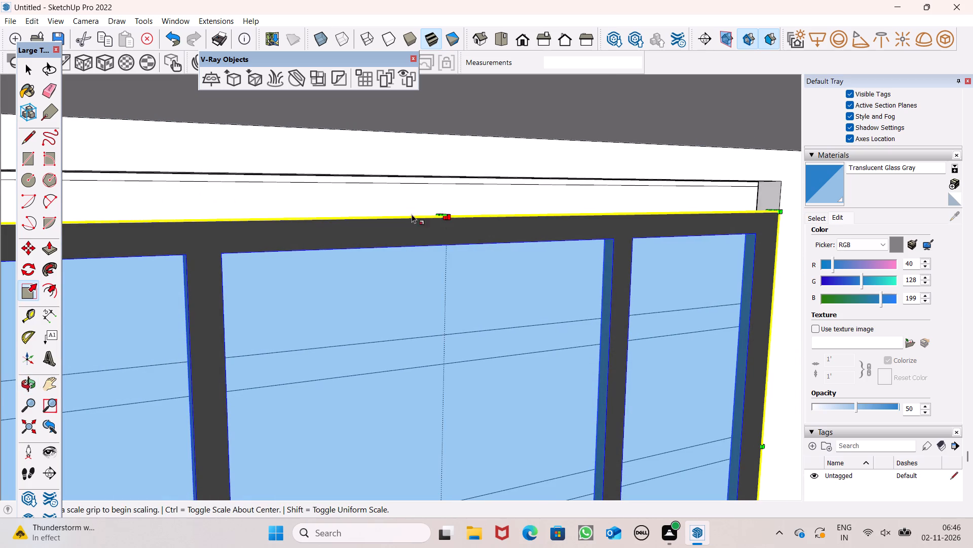
pyautogui.scroll(1, 466, 204)
pyautogui.moveTo(420, 230); pyautogui.dragTo(418, 211)
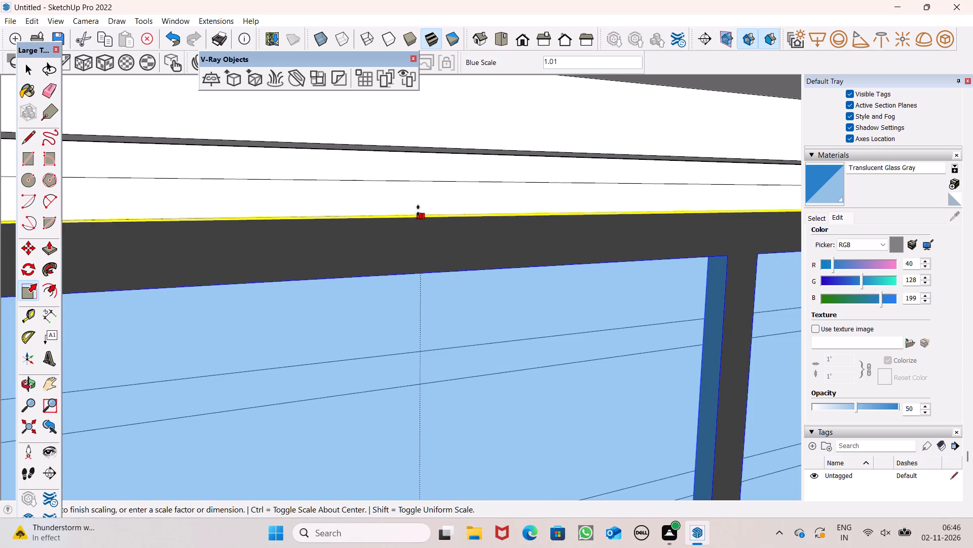
pyautogui.moveTo(418, 211); pyautogui.dragTo(385, 146)
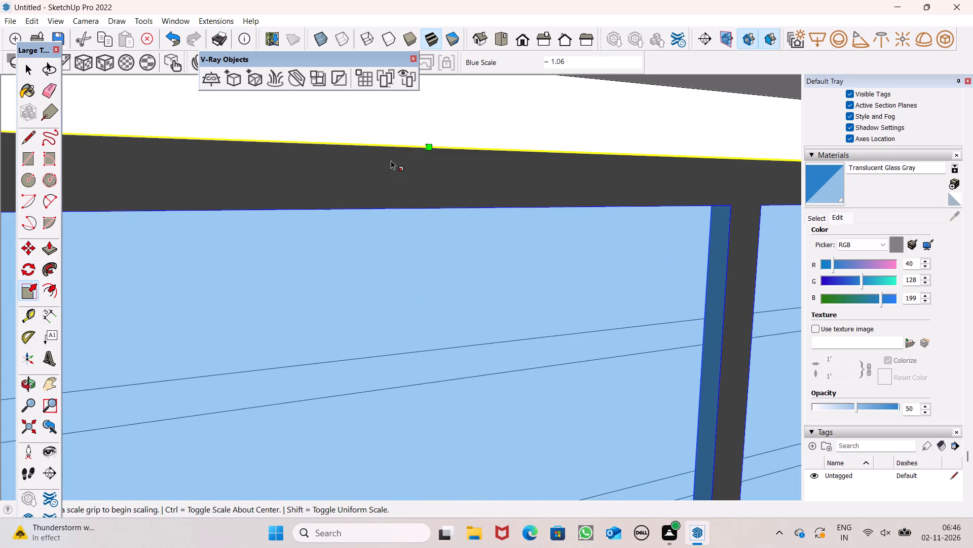
pyautogui.scroll(-6, 393, 183)
pyautogui.moveTo(396, 282); pyautogui.dragTo(309, 281, button='middle')
pyautogui.scroll(-6, 380, 269)
pyautogui.scroll(-12, 510, 183)
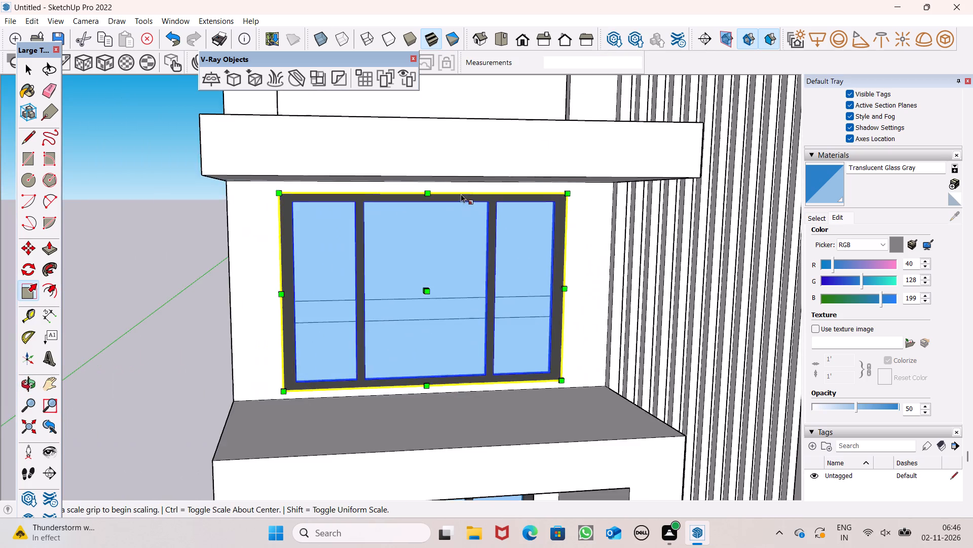
pyautogui.scroll(-7, 461, 194)
pyautogui.moveTo(513, 238); pyautogui.dragTo(441, 263, button='middle')
pyautogui.scroll(-6, 439, 245)
pyautogui.press('space')
pyautogui.click(325, 228)
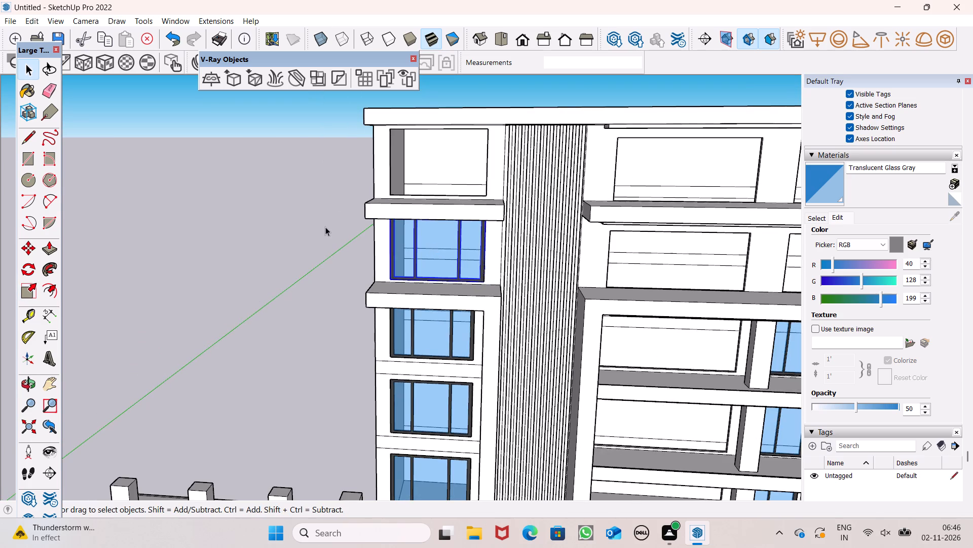
# Copy the fitted fifth-storey window up into the top-storey opening of the same bay, aligning the lower corners.
pyautogui.scroll(-5, 338, 236)
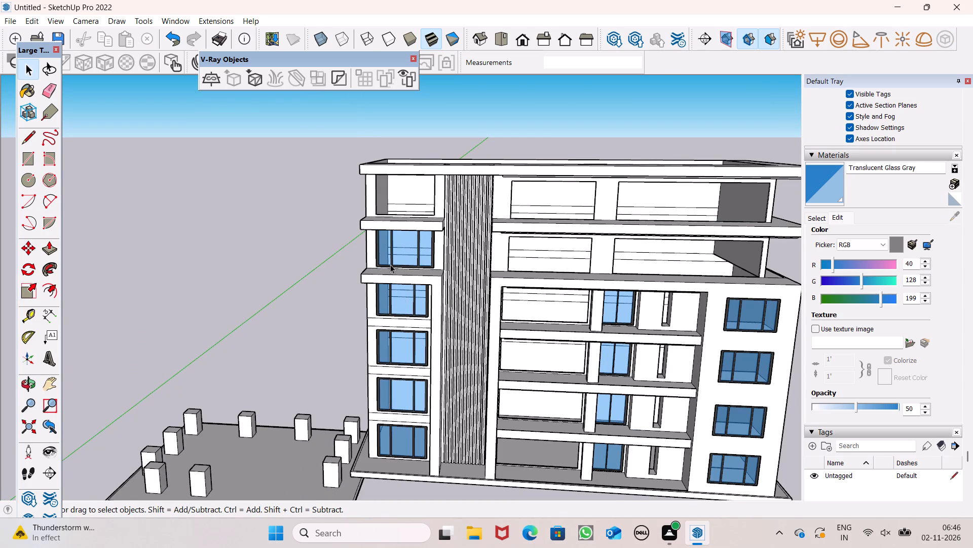
pyautogui.scroll(4, 389, 191)
pyautogui.scroll(-7, 431, 209)
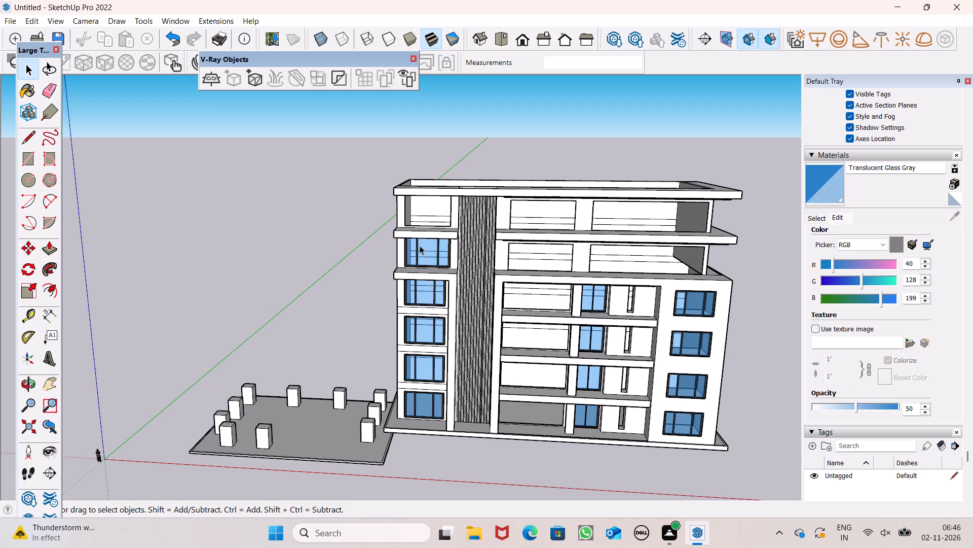
pyautogui.scroll(-2, 404, 179)
pyautogui.moveTo(436, 198); pyautogui.dragTo(447, 221, button='middle')
pyautogui.scroll(6, 415, 187)
pyautogui.click(415, 187)
pyautogui.scroll(2, 437, 252)
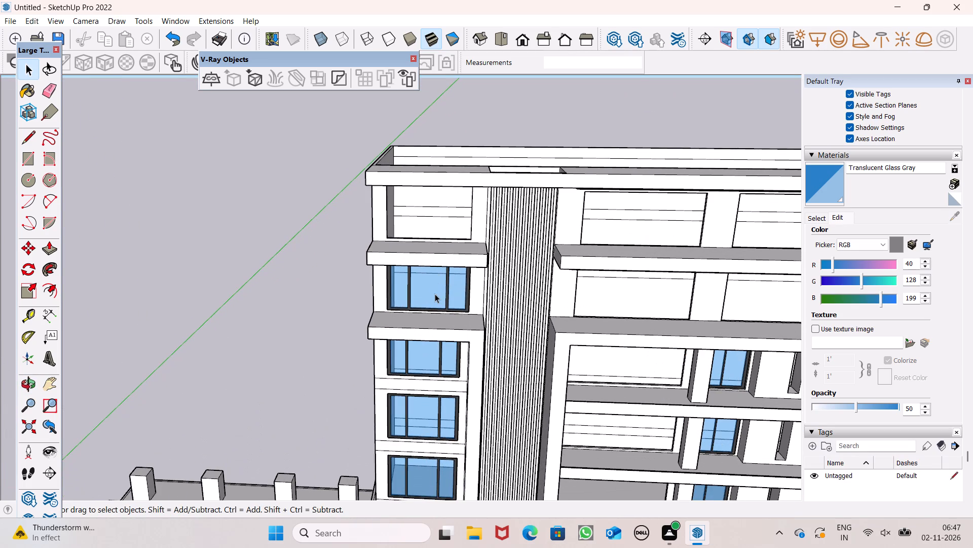
pyautogui.click(435, 294)
pyautogui.scroll(2, 399, 209)
pyautogui.press('m')
pyautogui.press('Return')
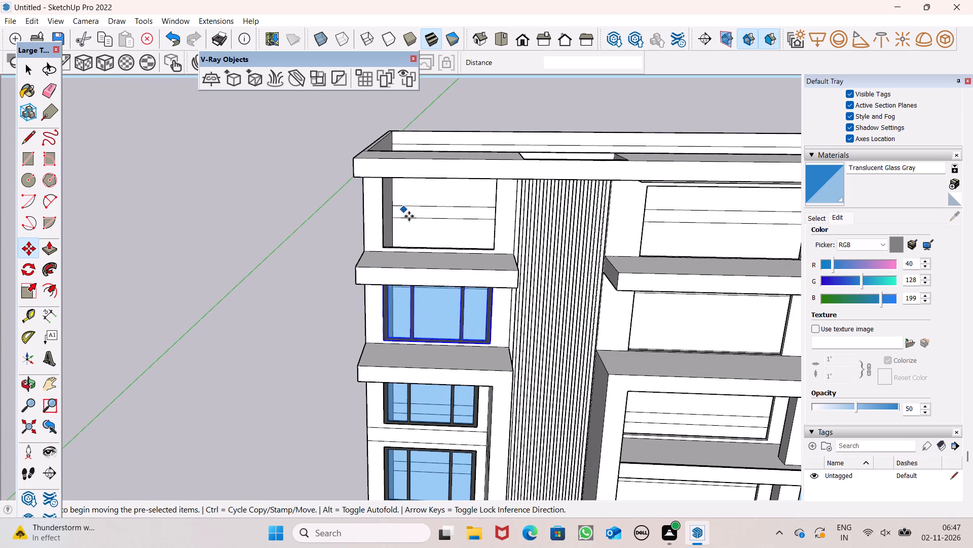
pyautogui.moveTo(492, 346); pyautogui.dragTo(496, 269)
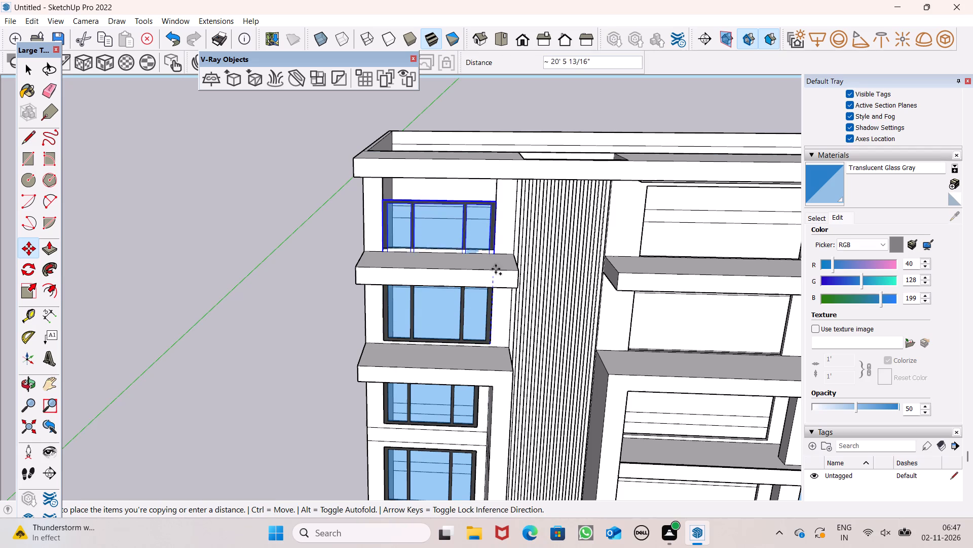
pyautogui.moveTo(496, 269); pyautogui.dragTo(496, 253)
pyautogui.scroll(1, 472, 268)
pyautogui.moveTo(486, 290); pyautogui.dragTo(491, 244, button='middle')
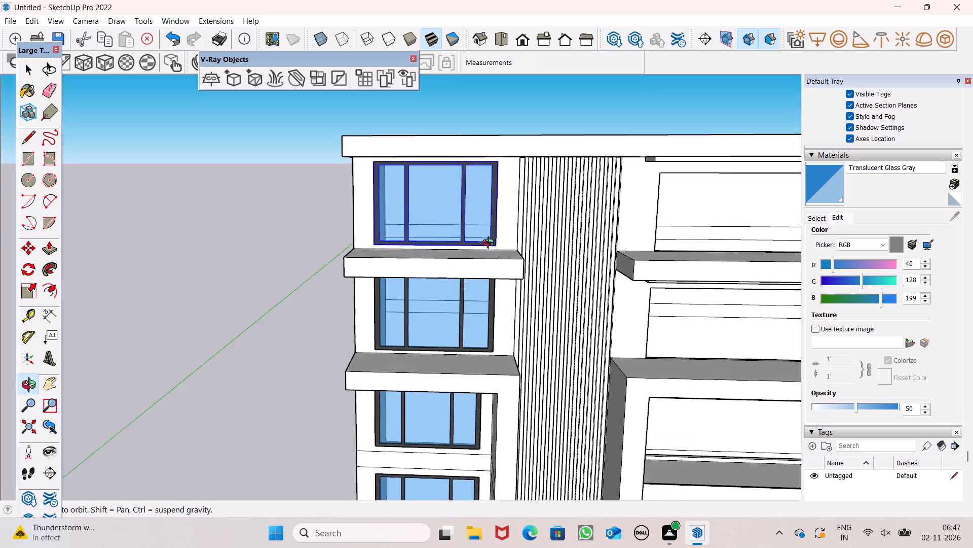
pyautogui.moveTo(491, 244); pyautogui.dragTo(505, 229, button='middle')
pyautogui.press('space')
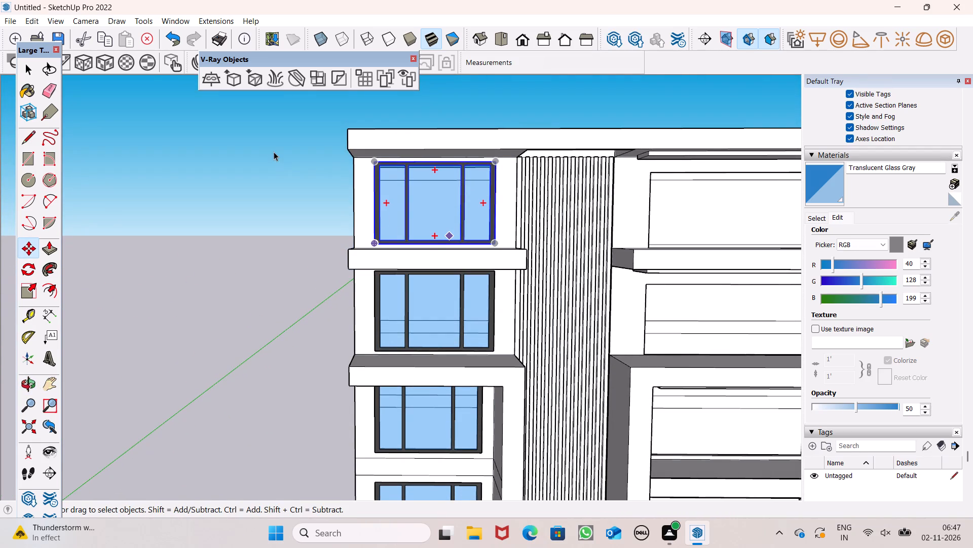
pyautogui.click(274, 152)
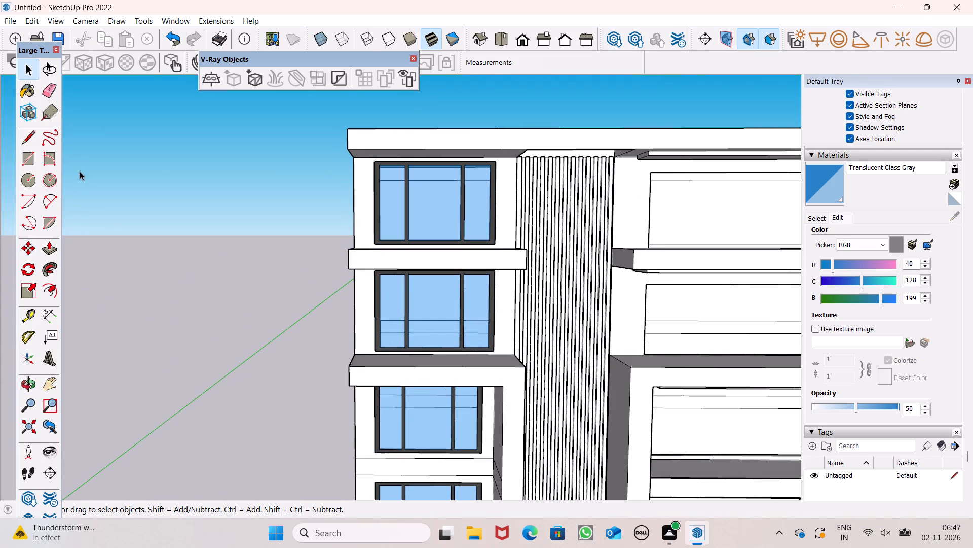
# Move the spare five-pane window beside the building about 114' 7" into the fifth-storey wide opening at the building's far end.
pyautogui.scroll(-3, 351, 53)
pyautogui.scroll(-6, 488, 196)
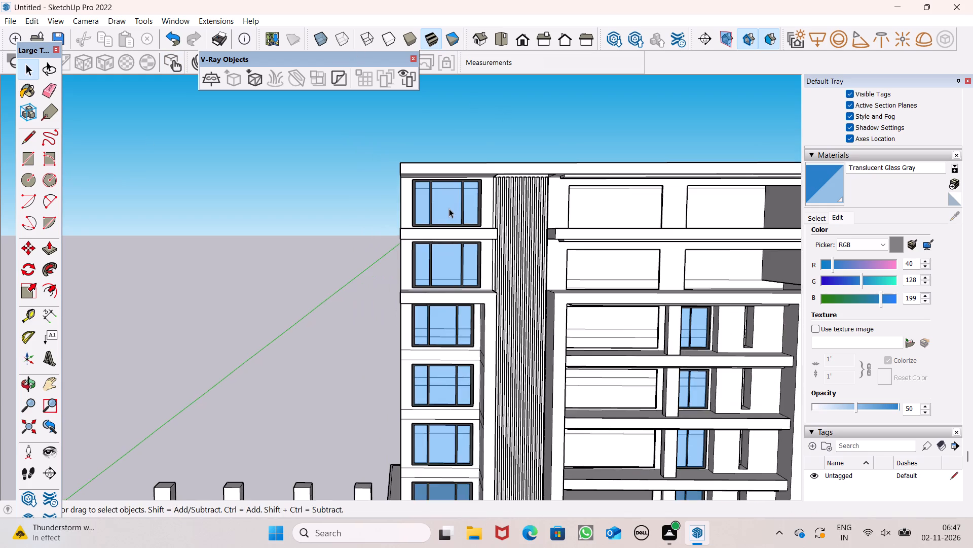
pyautogui.moveTo(441, 203); pyautogui.dragTo(429, 297, button='middle')
pyautogui.click(270, 214)
pyautogui.scroll(-6, 372, 153)
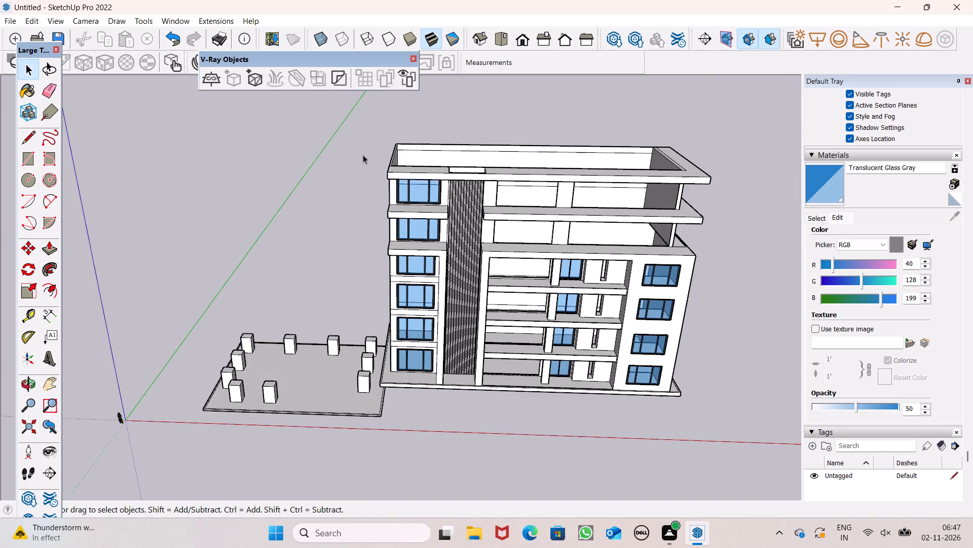
pyautogui.scroll(-3, 363, 155)
pyautogui.moveTo(692, 340); pyautogui.dragTo(651, 294, button='middle')
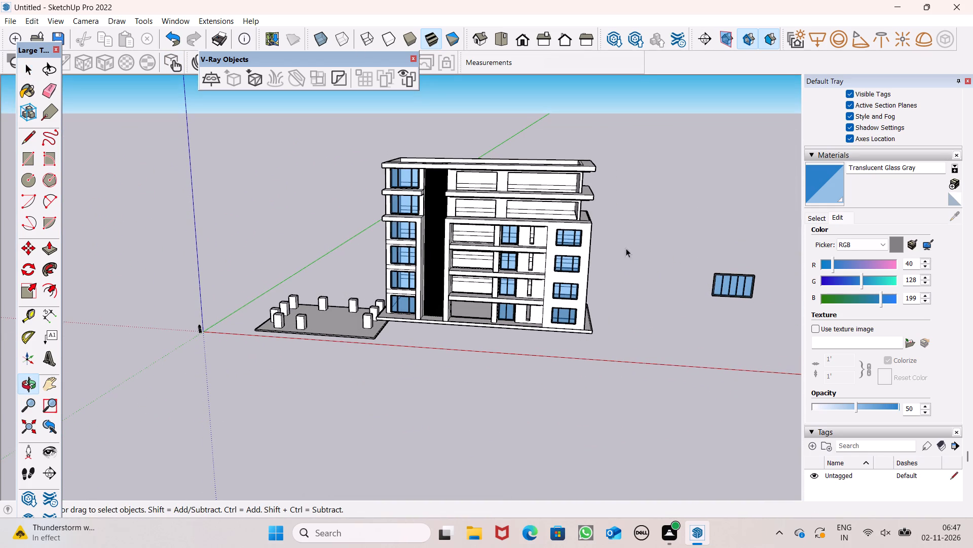
pyautogui.click(750, 294)
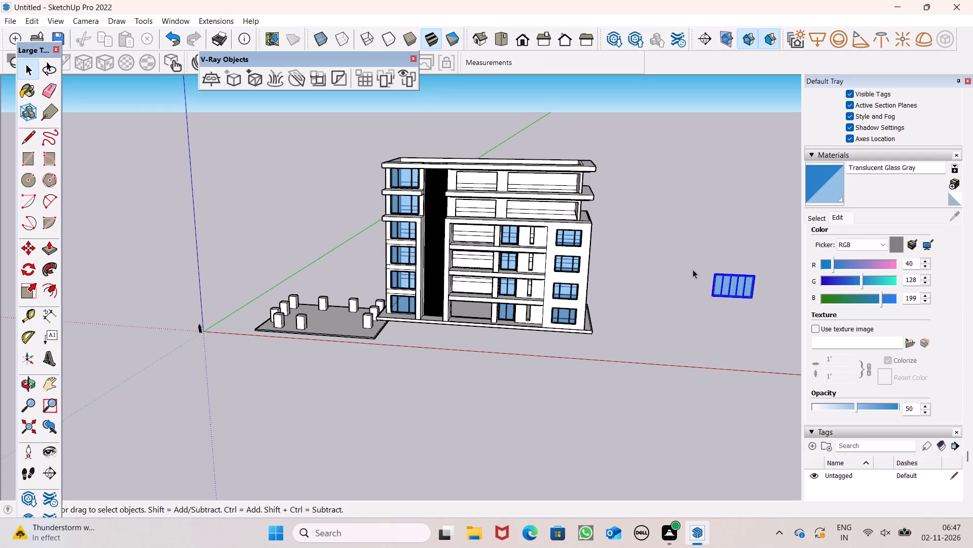
pyautogui.press('m')
pyautogui.press('Return')
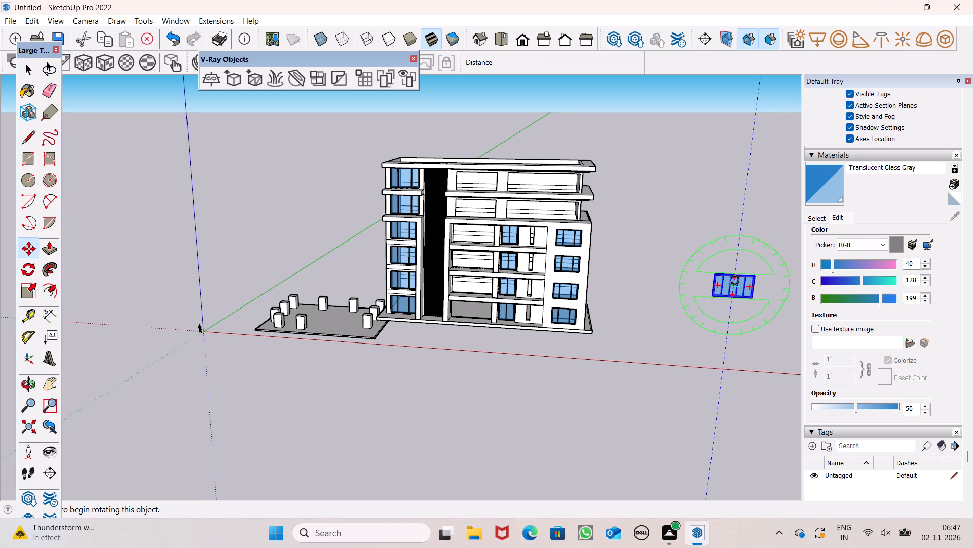
pyautogui.scroll(-1, 736, 283)
pyautogui.scroll(4, 588, 261)
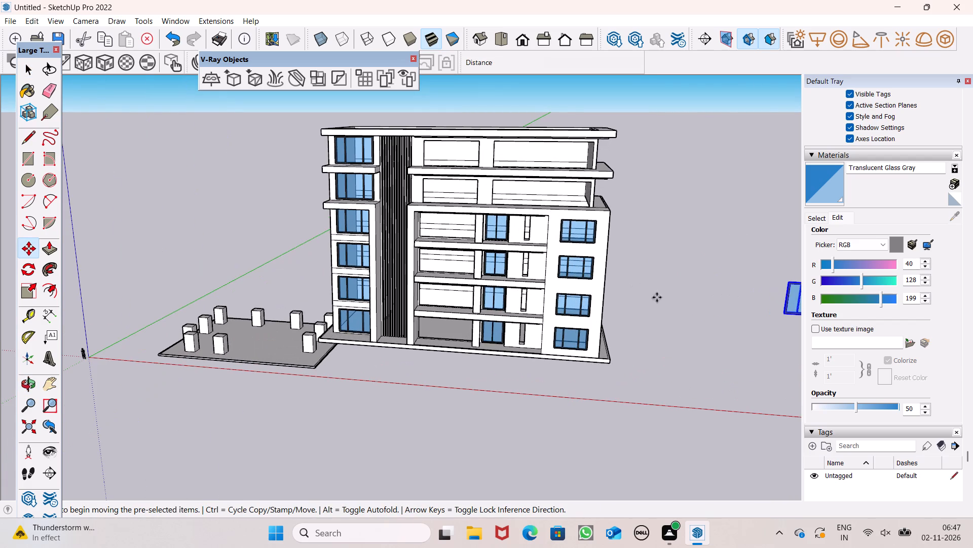
pyautogui.scroll(-2, 573, 296)
pyautogui.scroll(-1, 637, 294)
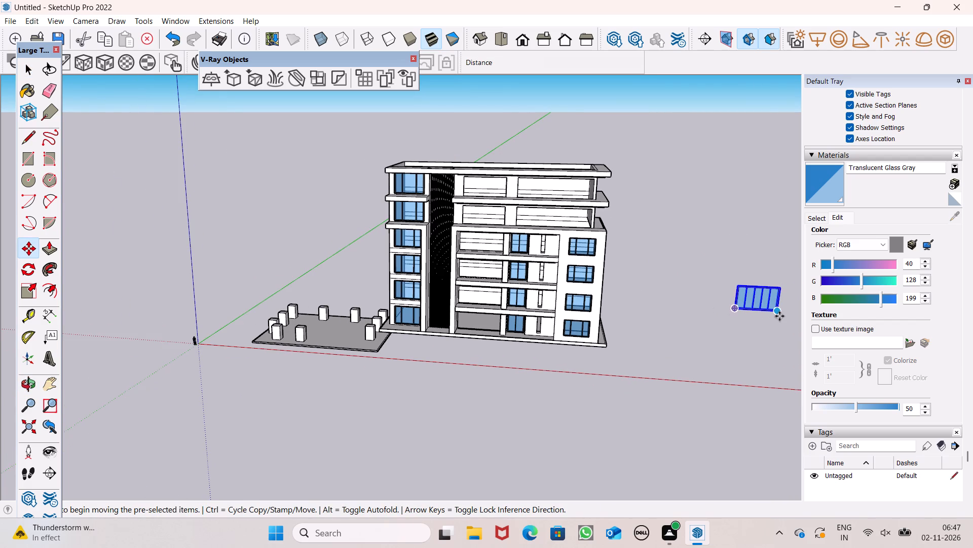
pyautogui.moveTo(779, 316); pyautogui.dragTo(569, 229)
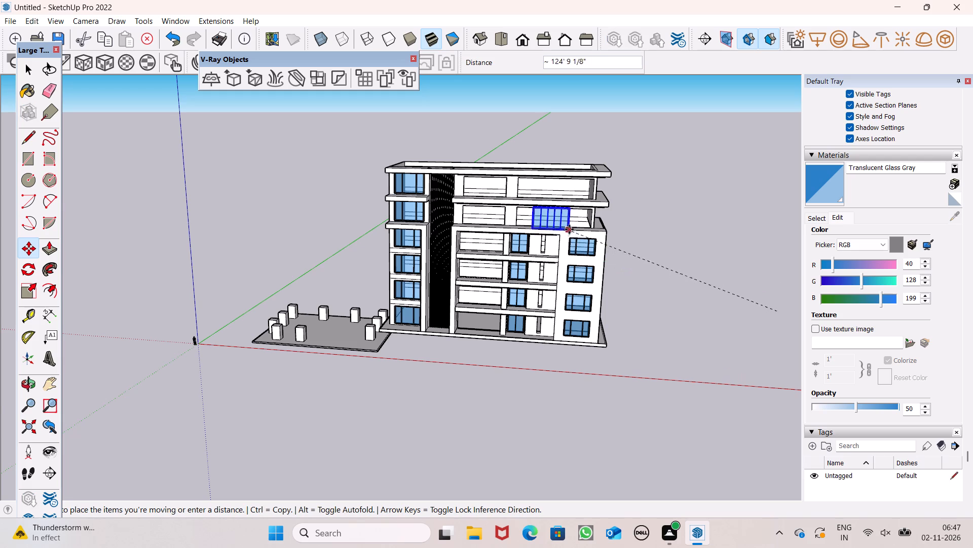
pyautogui.moveTo(569, 229); pyautogui.dragTo(586, 226)
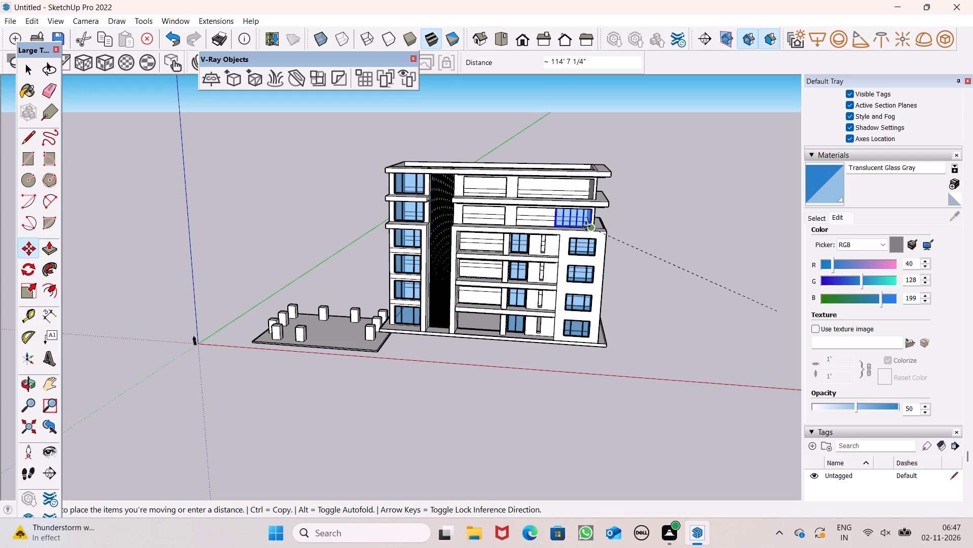
pyautogui.moveTo(586, 226); pyautogui.dragTo(586, 227)
# Move the five-pane window about 7 13/16" so its lower outer corner meets the lower corner of the opening.
pyautogui.scroll(16, 557, 213)
pyautogui.scroll(-4, 541, 228)
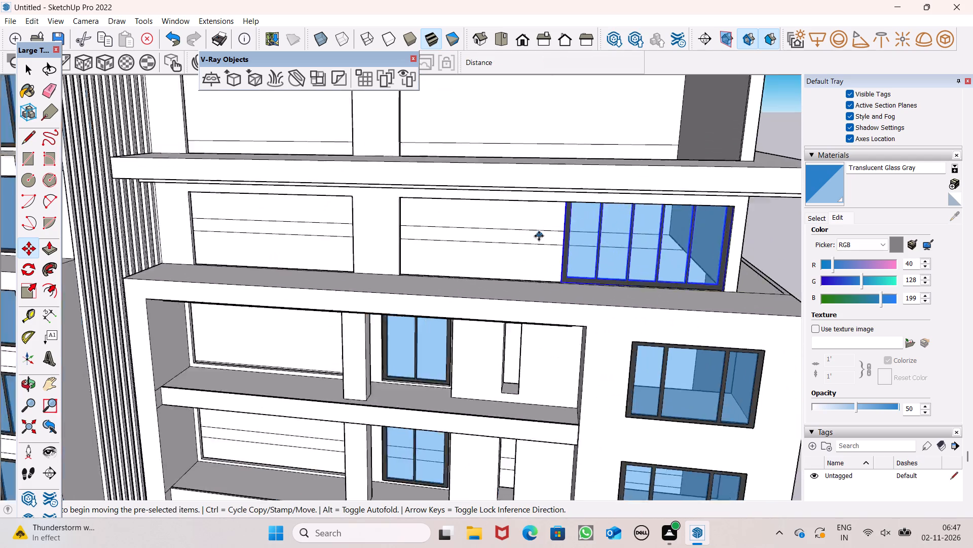
pyautogui.scroll(-2, 539, 236)
pyautogui.moveTo(707, 274); pyautogui.dragTo(679, 310, button='middle')
pyautogui.scroll(17, 672, 311)
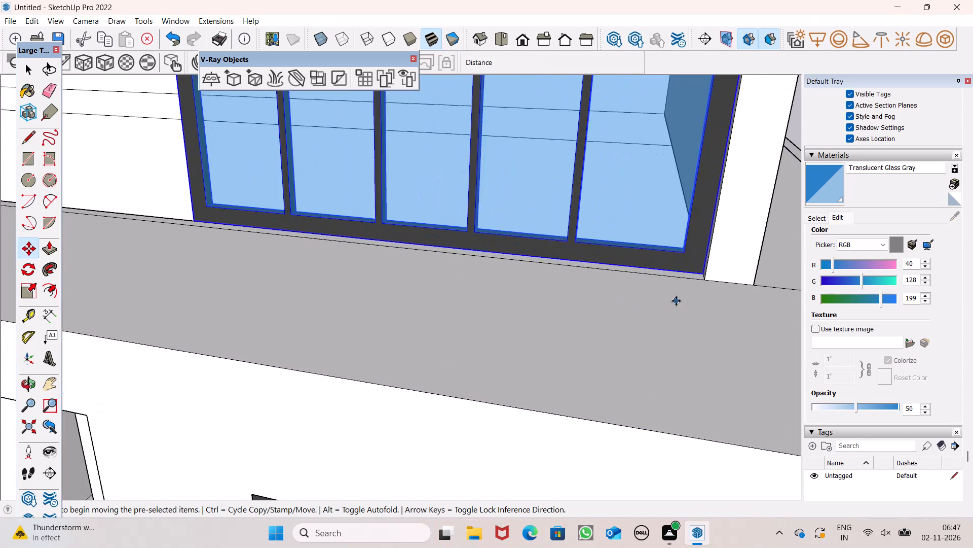
pyautogui.moveTo(678, 303); pyautogui.dragTo(737, 359, button='middle')
pyautogui.moveTo(705, 270); pyautogui.dragTo(710, 286, button='middle')
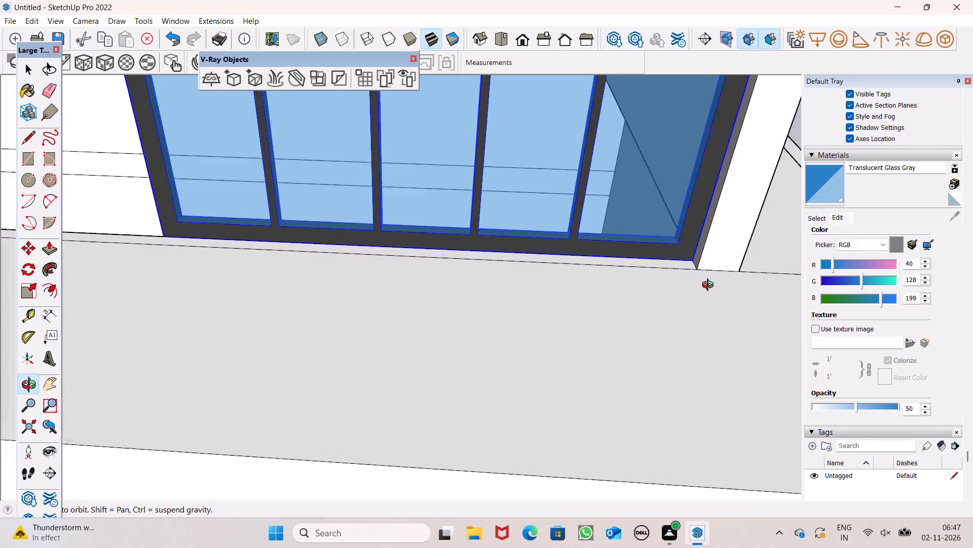
pyautogui.moveTo(710, 286); pyautogui.dragTo(711, 293, button='middle')
pyautogui.moveTo(692, 260); pyautogui.dragTo(693, 271)
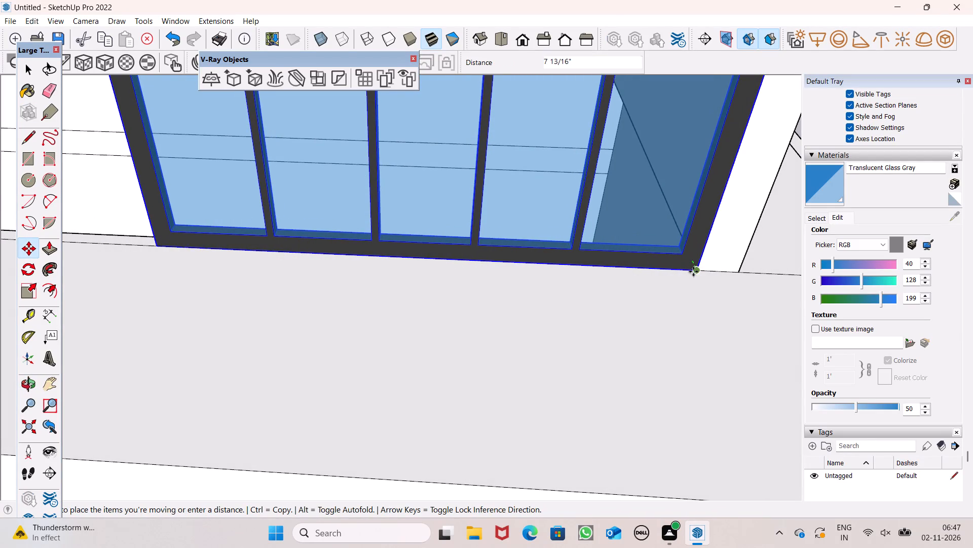
pyautogui.moveTo(693, 271); pyautogui.dragTo(693, 272)
# Scale the five-pane window down from its upper inner corner so it sits below the top of the fifth-storey opening.
pyautogui.scroll(-8, 692, 268)
pyautogui.scroll(-6, 639, 324)
pyautogui.moveTo(584, 335); pyautogui.dragTo(726, 168, button='middle')
pyautogui.click(33, 290)
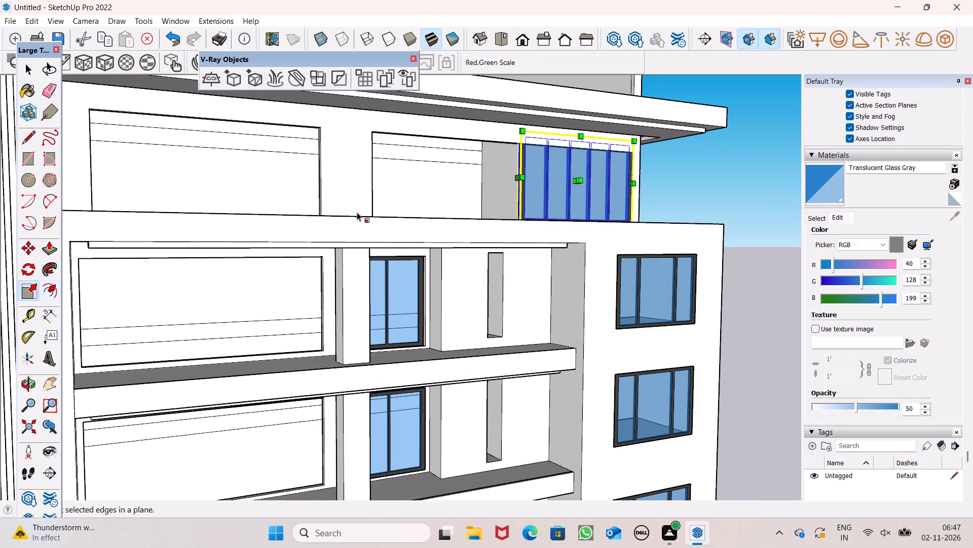
pyautogui.scroll(5, 493, 184)
pyautogui.moveTo(518, 116); pyautogui.dragTo(526, 144)
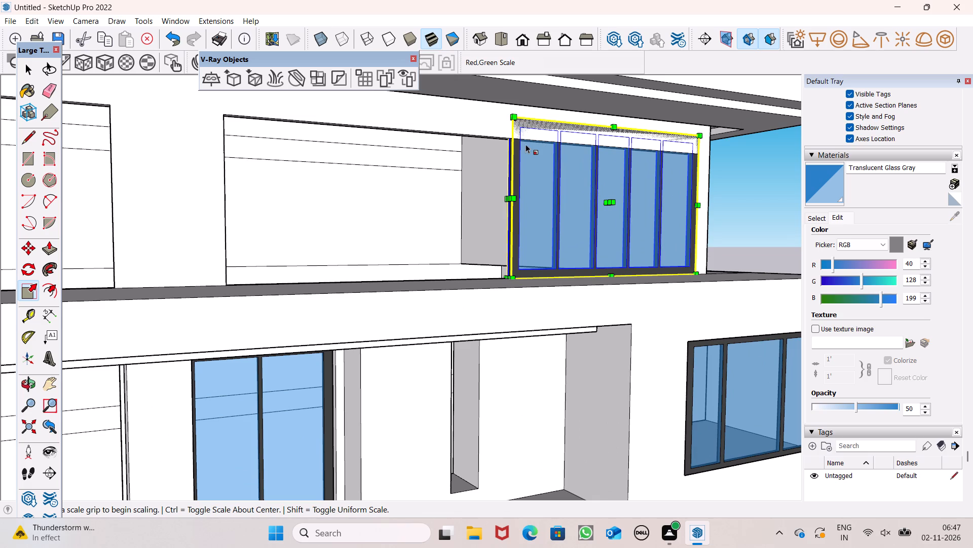
pyautogui.moveTo(526, 144); pyautogui.dragTo(527, 149)
pyautogui.moveTo(513, 119); pyautogui.dragTo(523, 175)
pyautogui.scroll(-3, 596, 147)
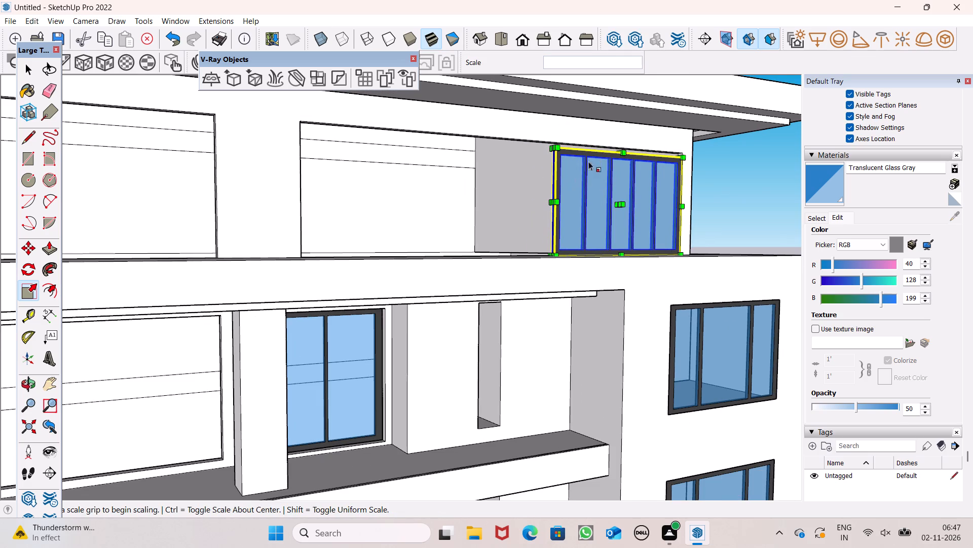
# Stretch the five-pane window's height upward until its top edge meets the top of the fifth-storey opening.
pyautogui.scroll(8, 625, 132)
pyautogui.moveTo(565, 148); pyautogui.dragTo(567, 172, button='middle')
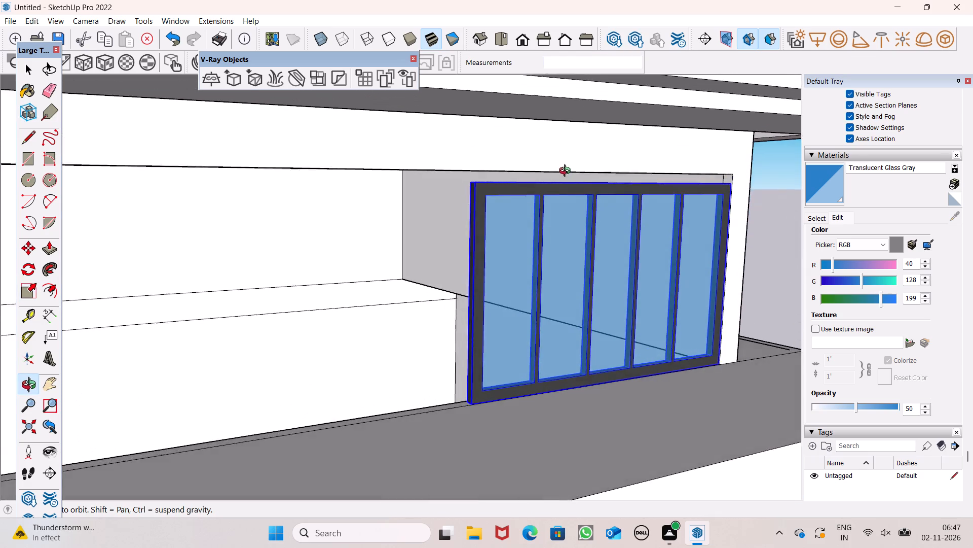
pyautogui.moveTo(567, 172); pyautogui.dragTo(578, 199, button='middle')
pyautogui.scroll(4, 598, 175)
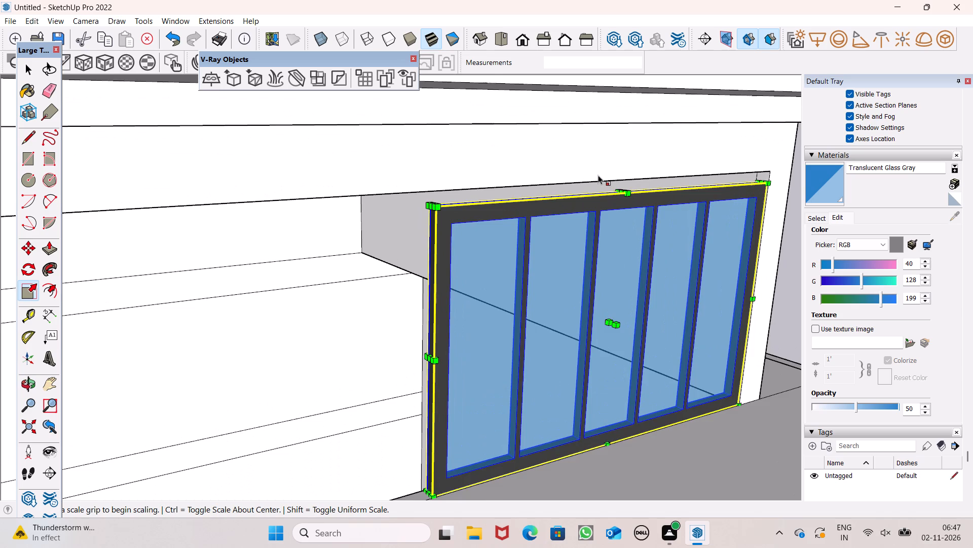
pyautogui.scroll(4, 598, 175)
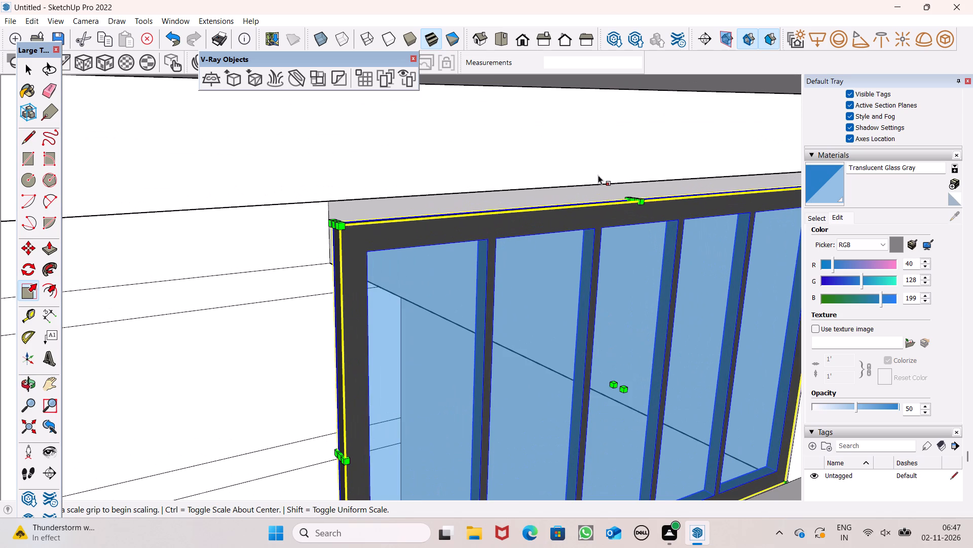
pyautogui.scroll(1, 620, 176)
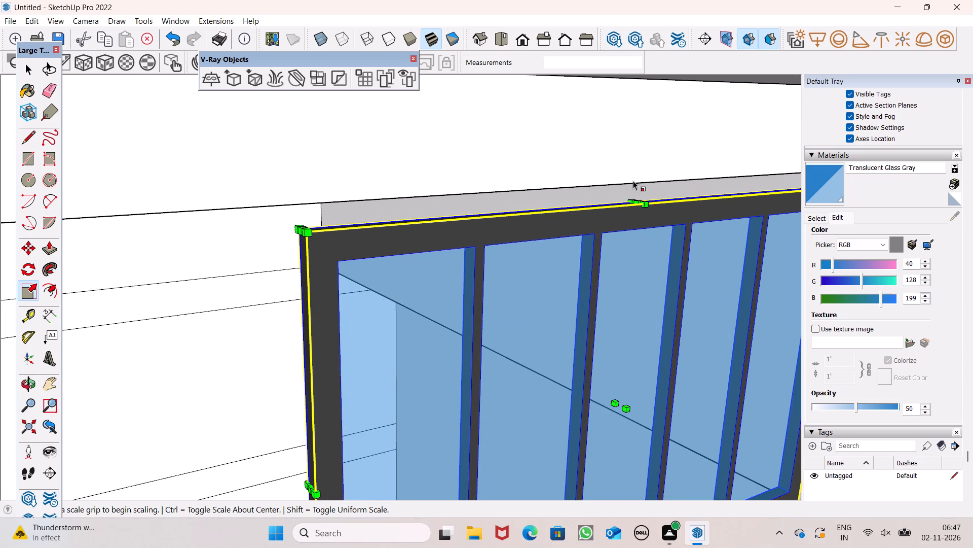
pyautogui.moveTo(641, 203); pyautogui.dragTo(638, 182)
pyautogui.scroll(-11, 550, 158)
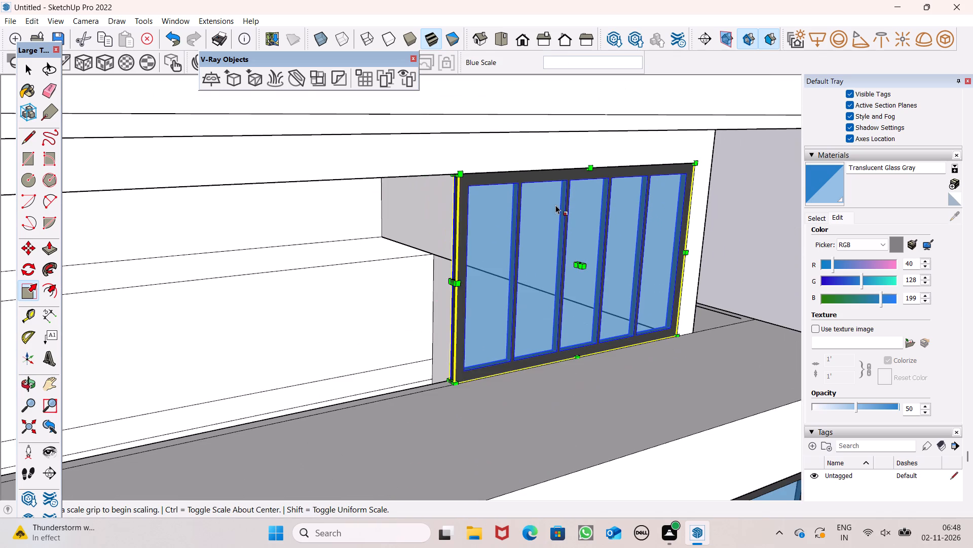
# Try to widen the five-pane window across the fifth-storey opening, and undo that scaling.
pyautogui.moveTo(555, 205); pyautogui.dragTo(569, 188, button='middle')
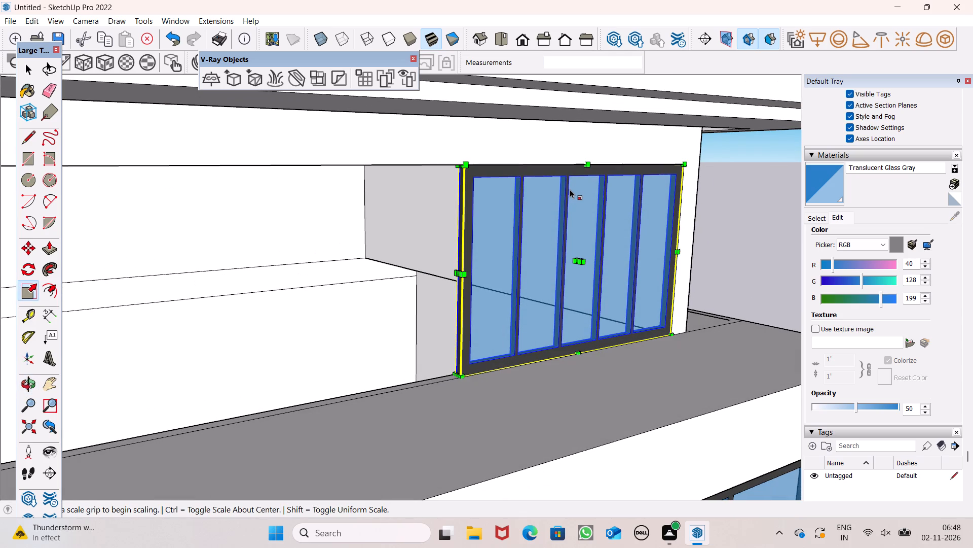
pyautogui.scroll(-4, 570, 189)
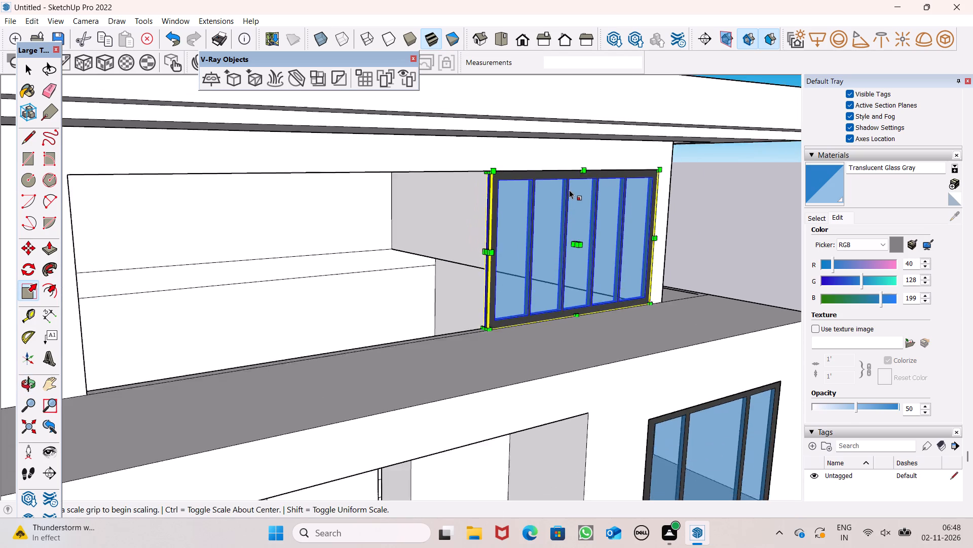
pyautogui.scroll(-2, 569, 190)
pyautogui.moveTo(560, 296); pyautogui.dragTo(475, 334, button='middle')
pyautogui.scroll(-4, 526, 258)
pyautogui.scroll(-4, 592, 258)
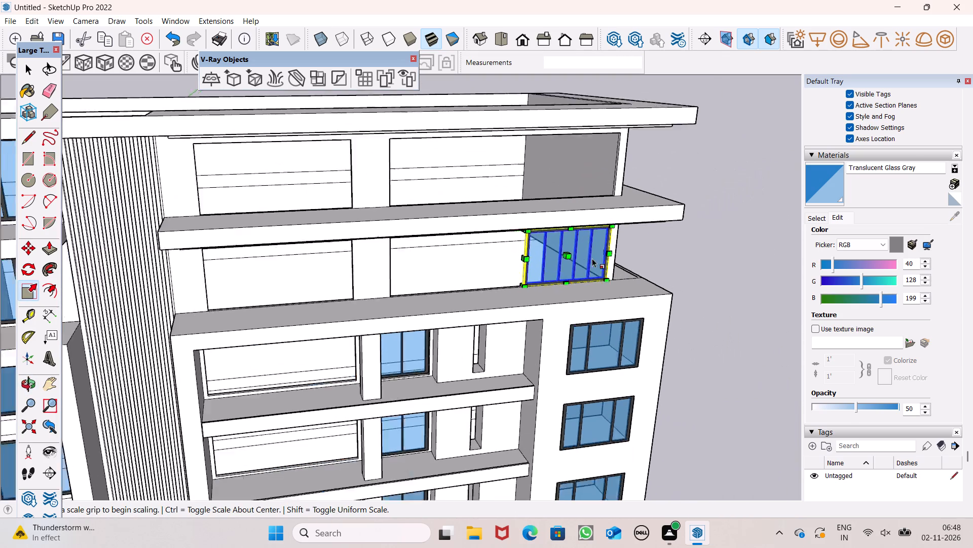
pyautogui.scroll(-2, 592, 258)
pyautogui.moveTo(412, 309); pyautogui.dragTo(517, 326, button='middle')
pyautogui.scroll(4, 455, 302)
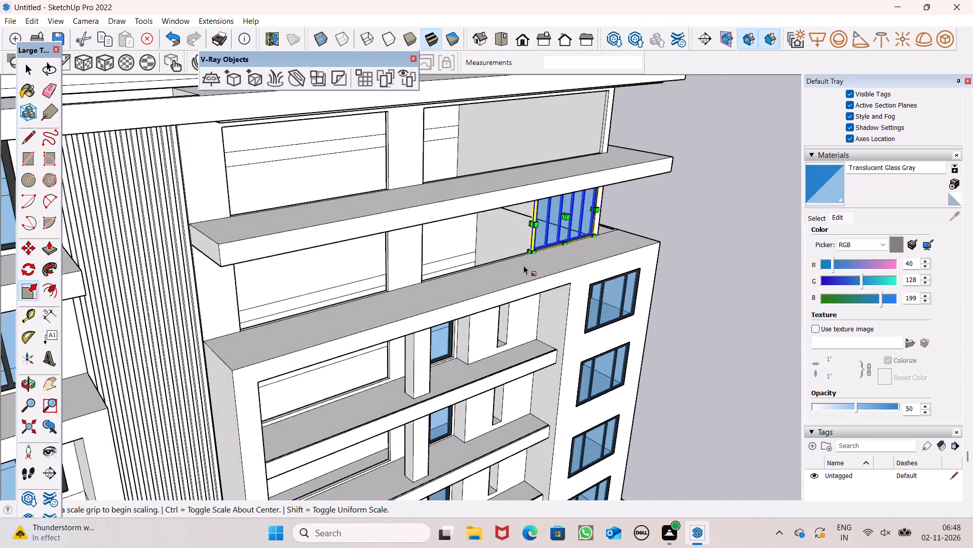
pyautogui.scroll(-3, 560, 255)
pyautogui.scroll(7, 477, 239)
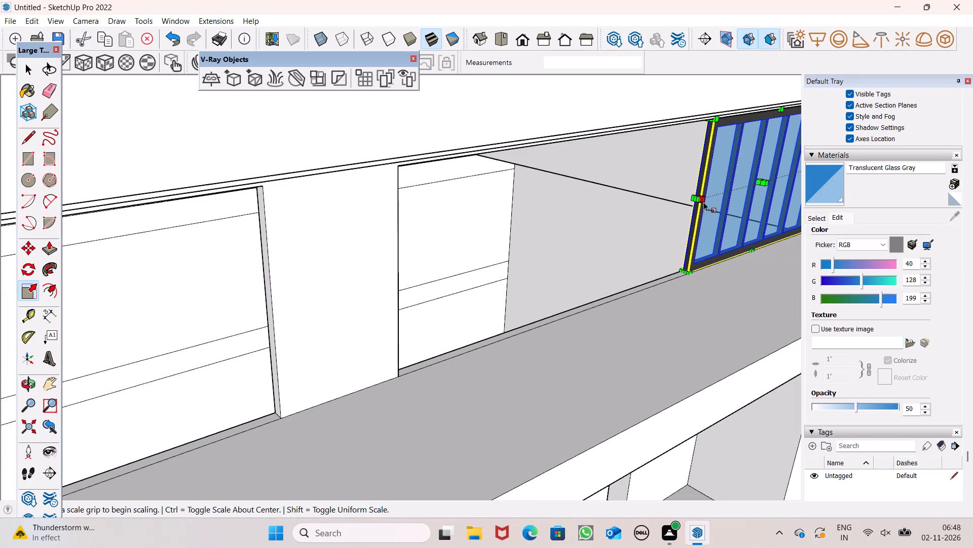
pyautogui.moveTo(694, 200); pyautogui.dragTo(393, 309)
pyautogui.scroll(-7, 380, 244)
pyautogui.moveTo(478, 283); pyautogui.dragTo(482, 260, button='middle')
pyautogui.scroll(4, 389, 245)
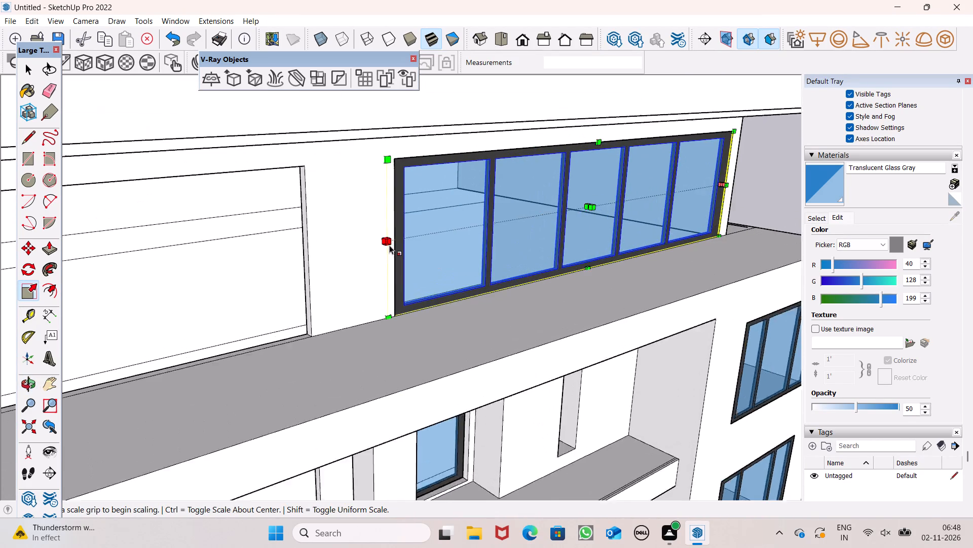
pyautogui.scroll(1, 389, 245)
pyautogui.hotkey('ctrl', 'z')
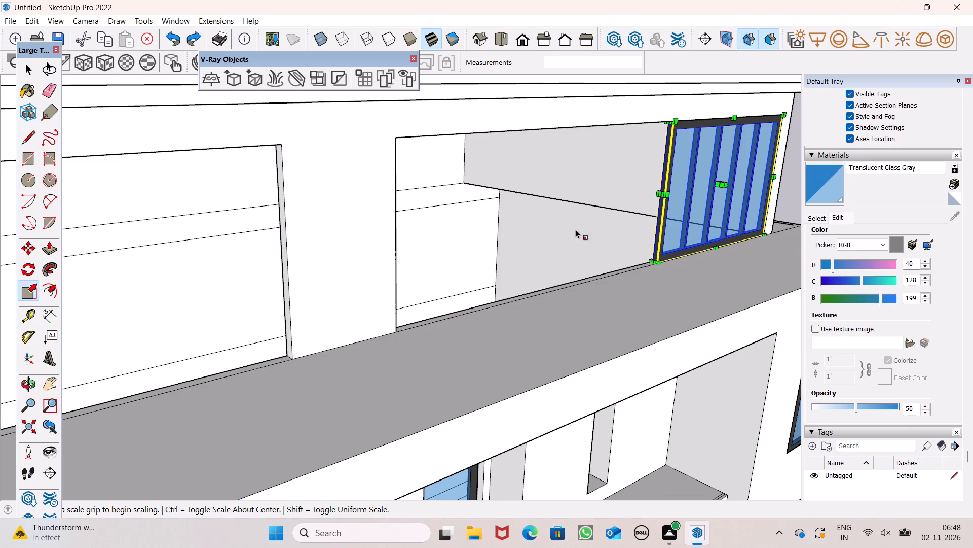
# Scale the five-pane window's width by about 2.5 so it spans the fifth-storey opening to its far vertical edge, and deselect it.
pyautogui.moveTo(603, 237); pyautogui.dragTo(619, 252, button='middle')
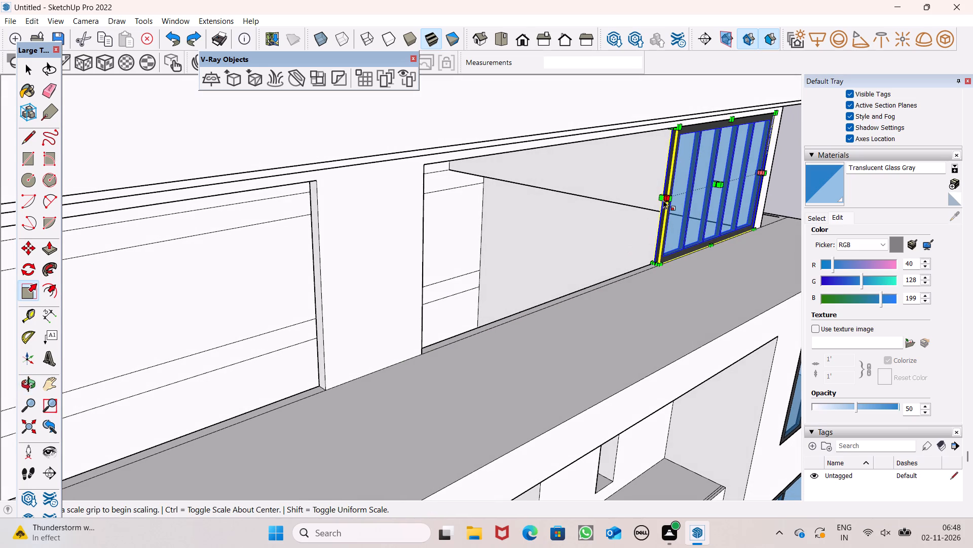
pyautogui.moveTo(661, 199); pyautogui.dragTo(655, 205)
pyautogui.moveTo(655, 205); pyautogui.dragTo(406, 224)
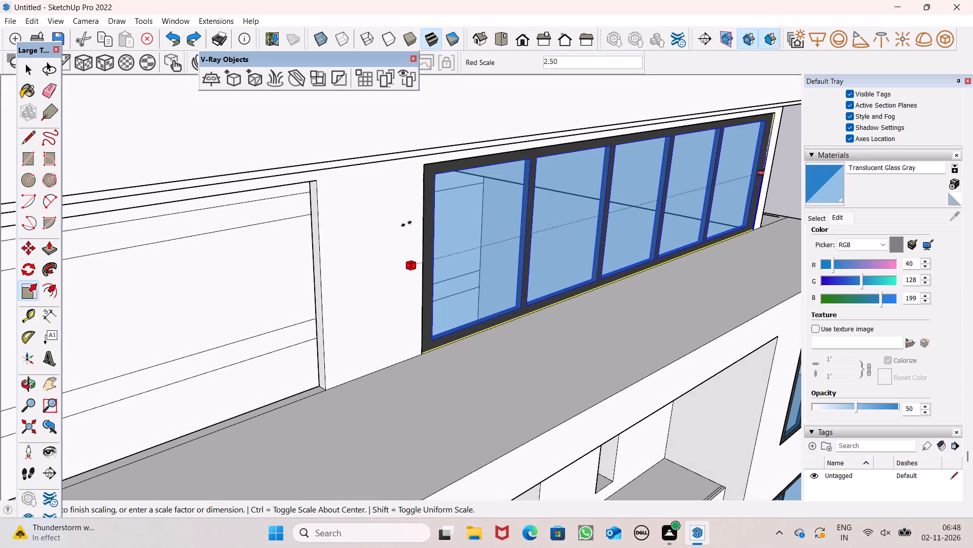
pyautogui.moveTo(406, 224); pyautogui.dragTo(422, 181)
pyautogui.scroll(-5, 422, 180)
pyautogui.press('space')
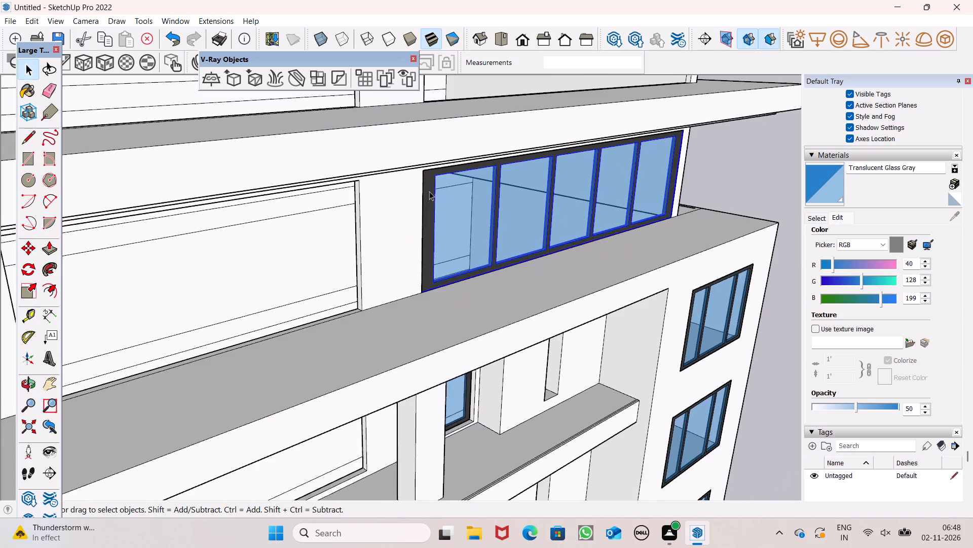
pyautogui.moveTo(499, 224); pyautogui.dragTo(391, 205, button='middle')
pyautogui.scroll(-6, 359, 180)
pyautogui.moveTo(431, 209); pyautogui.dragTo(335, 200, button='middle')
pyautogui.scroll(-7, 305, 188)
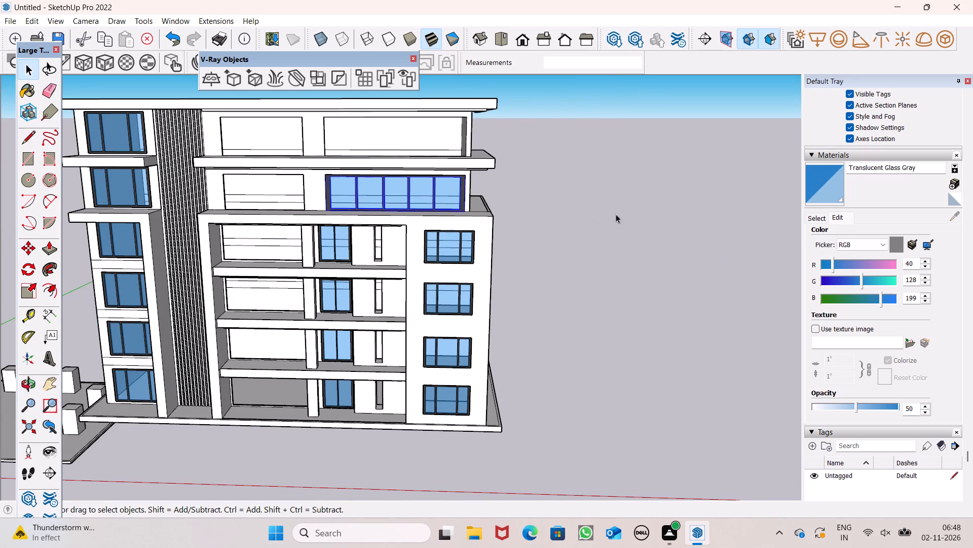
pyautogui.click(661, 211)
# Copy the widened fifth-storey five-pane window about 18' straight up into the top-storey opening, resting it on the sill.
pyautogui.scroll(-4, 660, 219)
pyautogui.moveTo(557, 219); pyautogui.dragTo(530, 232, button='middle')
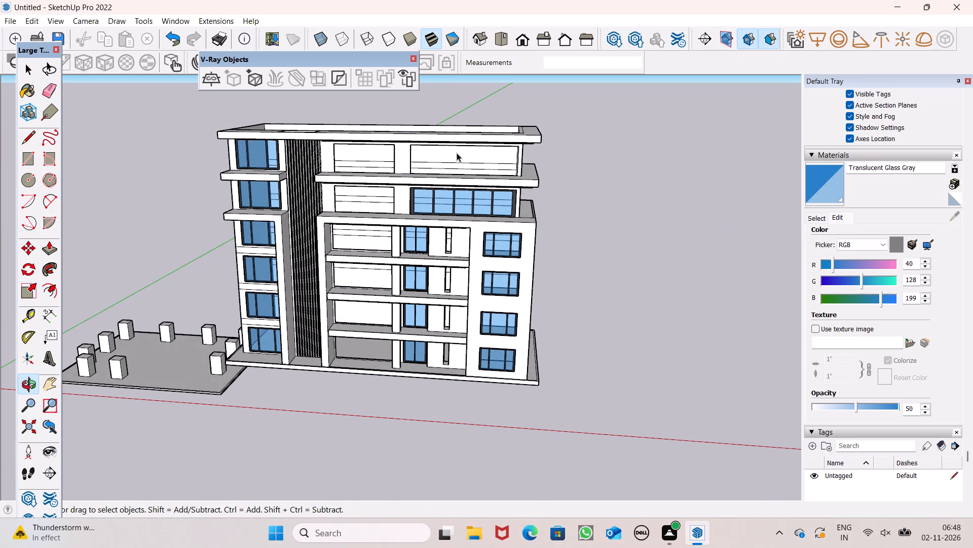
pyautogui.scroll(4, 456, 153)
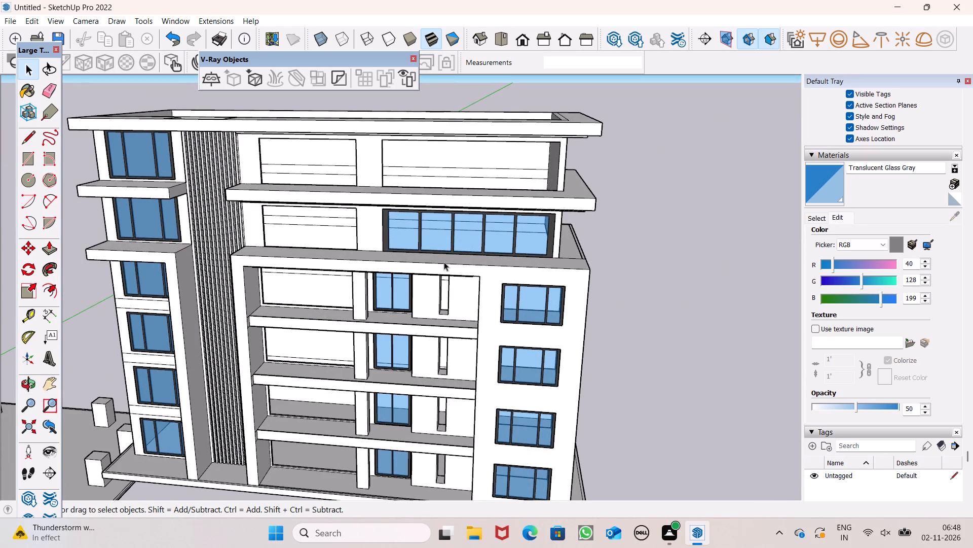
pyautogui.click(444, 238)
pyautogui.moveTo(495, 258); pyautogui.dragTo(505, 267, button='middle')
pyautogui.scroll(1, 505, 266)
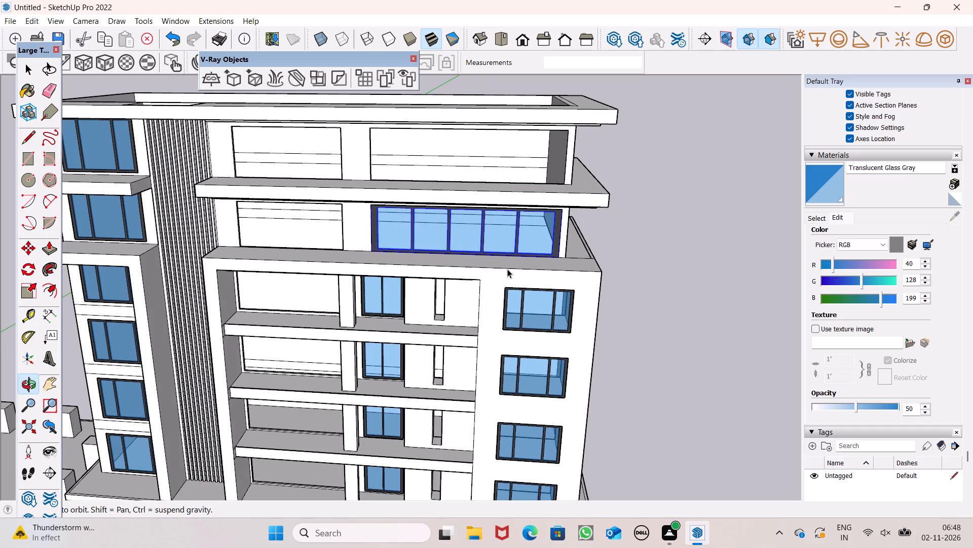
pyautogui.press('m')
pyautogui.press('Return')
pyautogui.scroll(-3, 541, 258)
pyautogui.scroll(6, 491, 150)
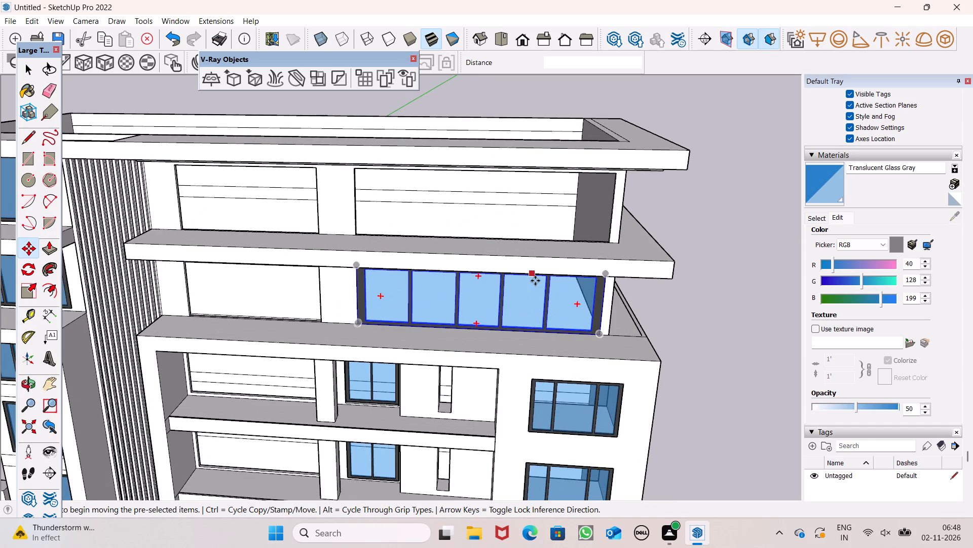
pyautogui.moveTo(599, 334); pyautogui.dragTo(601, 241)
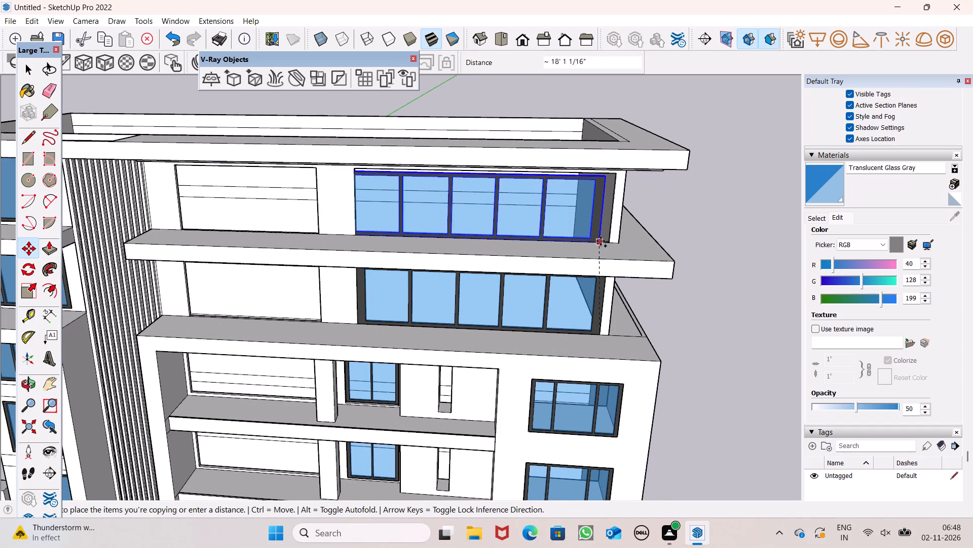
pyautogui.moveTo(601, 241); pyautogui.dragTo(607, 237)
# Stretch the top-storey five-pane window's height upward until its frame meets the top of the opening, and deselect it.
pyautogui.moveTo(612, 278); pyautogui.dragTo(586, 341, button='middle')
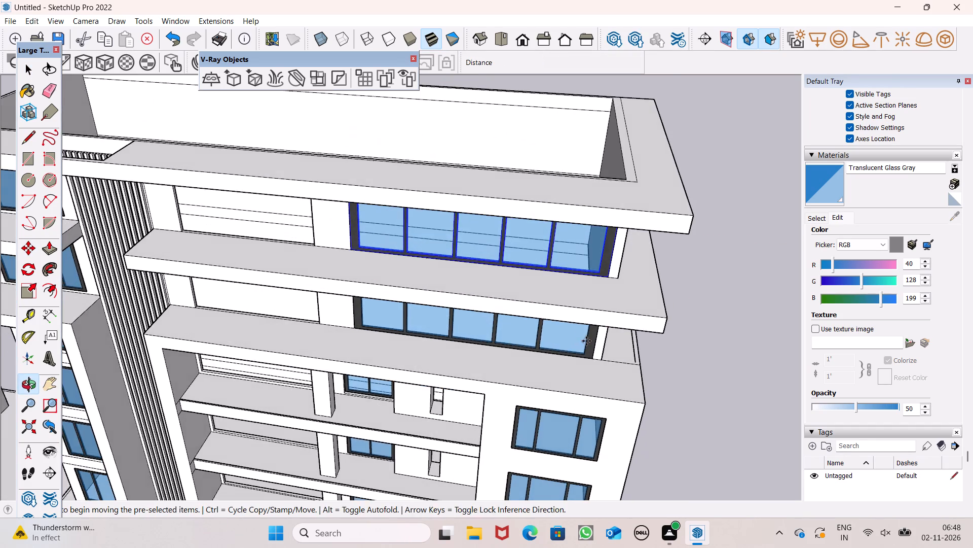
pyautogui.scroll(9, 575, 275)
pyautogui.moveTo(657, 324); pyautogui.dragTo(669, 212, button='middle')
pyautogui.scroll(-7, 673, 290)
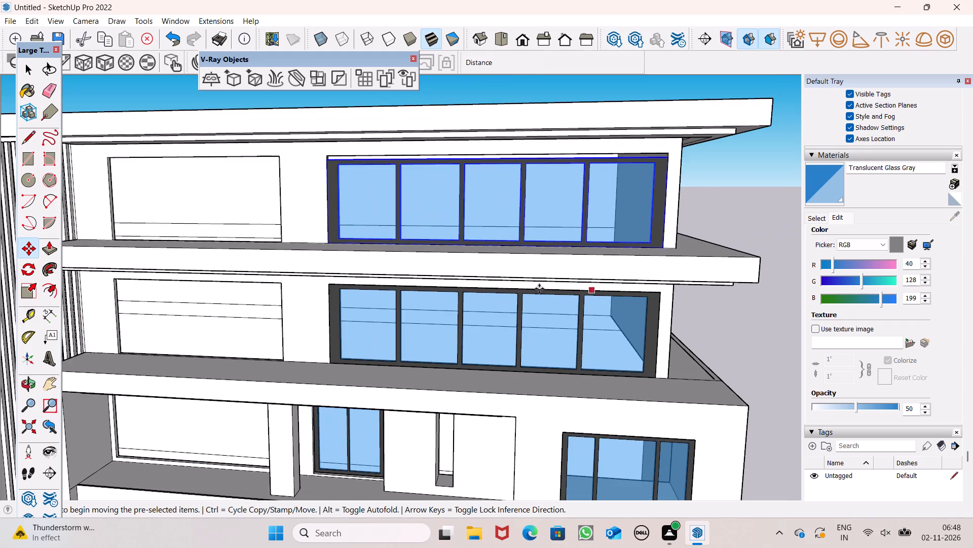
pyautogui.moveTo(532, 286); pyautogui.dragTo(549, 260, button='middle')
pyautogui.scroll(3, 548, 178)
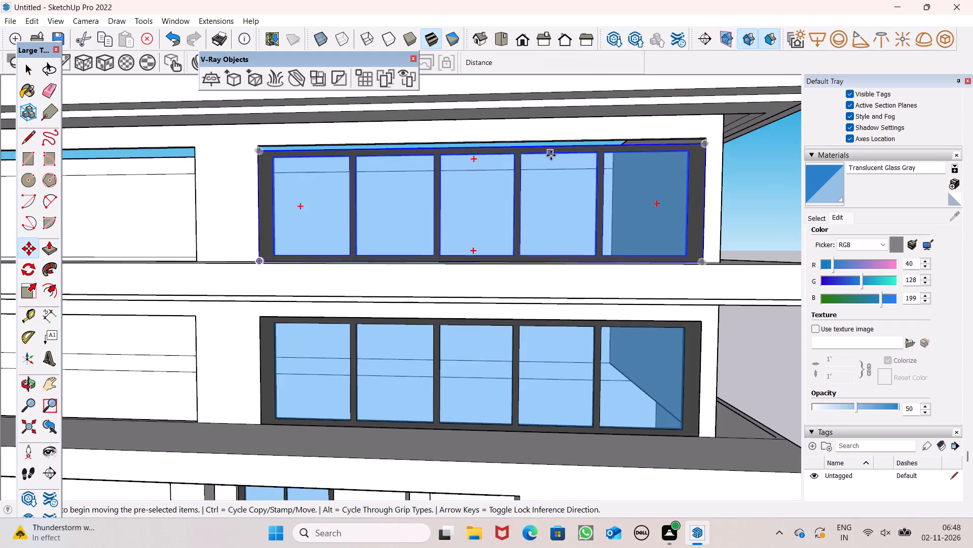
pyautogui.scroll(-4, 560, 184)
pyautogui.moveTo(589, 208); pyautogui.dragTo(507, 359, button='middle')
pyautogui.scroll(8, 670, 345)
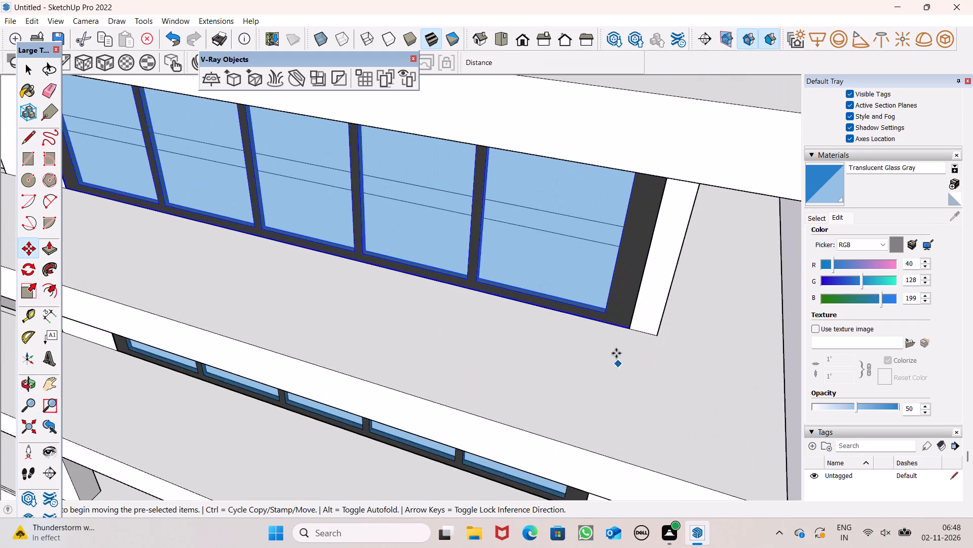
pyautogui.scroll(7, 621, 332)
pyautogui.scroll(-10, 627, 347)
pyautogui.moveTo(576, 362); pyautogui.dragTo(597, 315, button='middle')
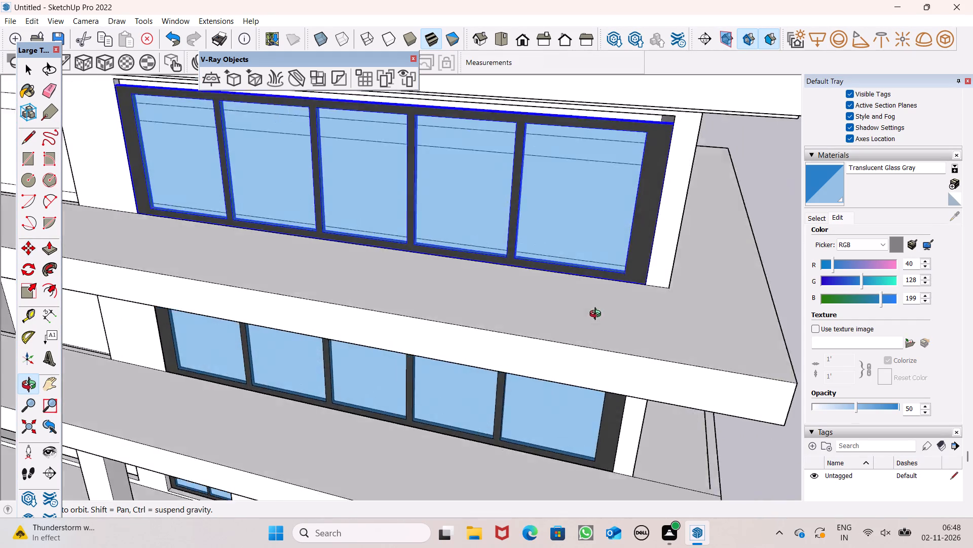
pyautogui.moveTo(597, 315); pyautogui.dragTo(646, 276, button='middle')
pyautogui.click(31, 297)
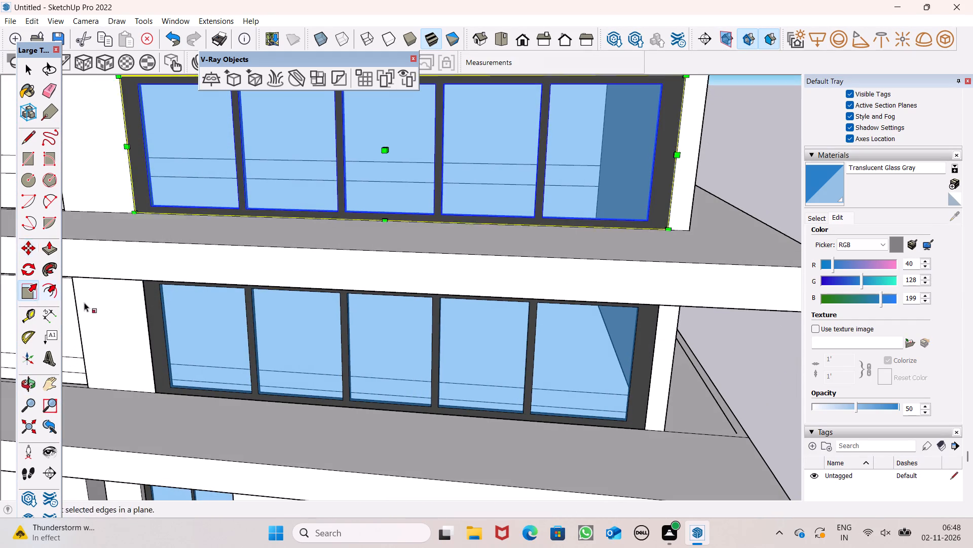
pyautogui.scroll(-5, 276, 295)
pyautogui.scroll(1, 265, 110)
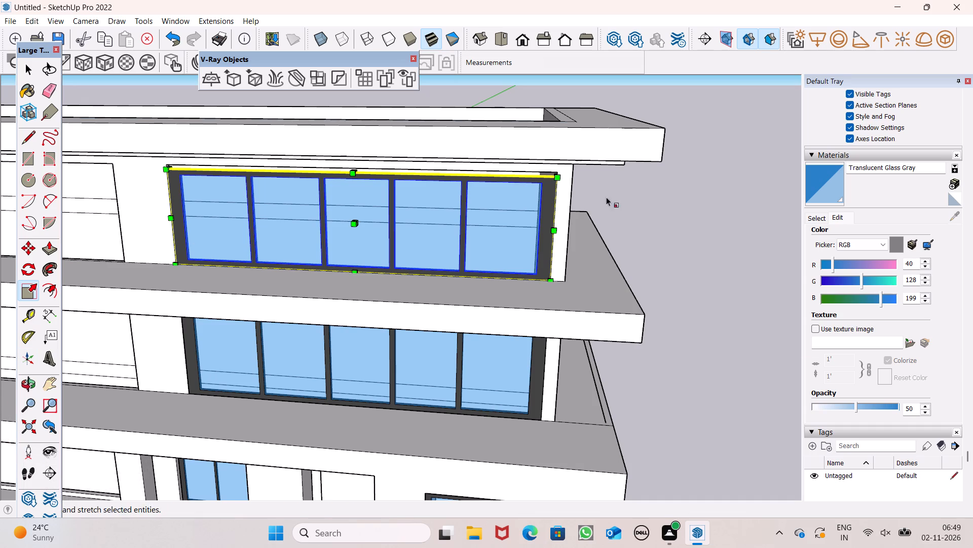
pyautogui.scroll(6, 324, 164)
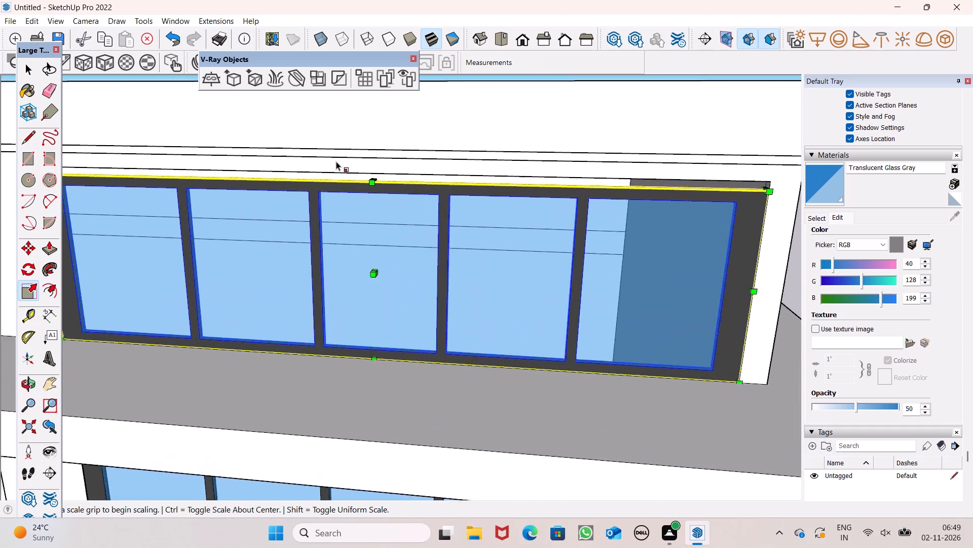
pyautogui.scroll(3, 336, 161)
pyautogui.scroll(10, 383, 175)
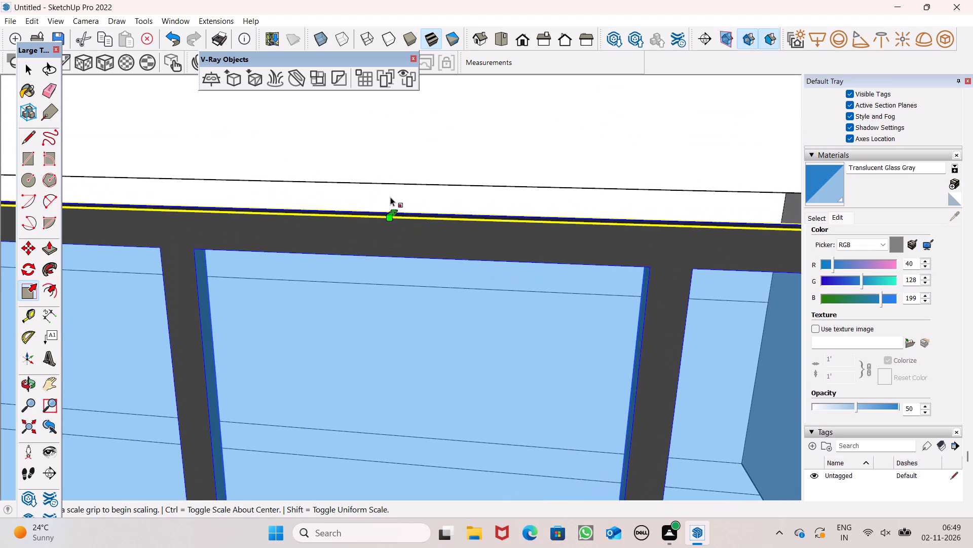
pyautogui.scroll(3, 390, 197)
pyautogui.scroll(-2, 390, 197)
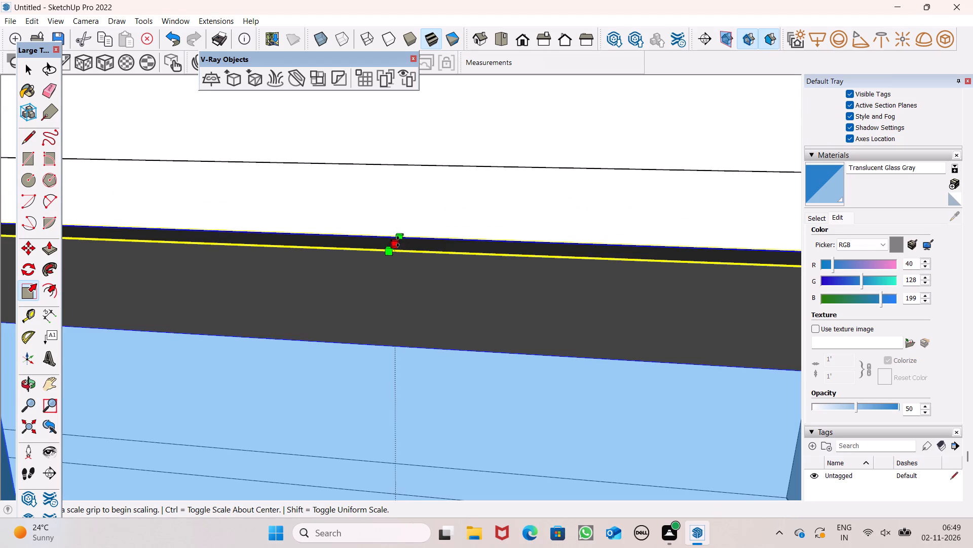
pyautogui.moveTo(397, 244); pyautogui.dragTo(409, 166)
pyautogui.scroll(-15, 394, 141)
pyautogui.scroll(-14, 451, 141)
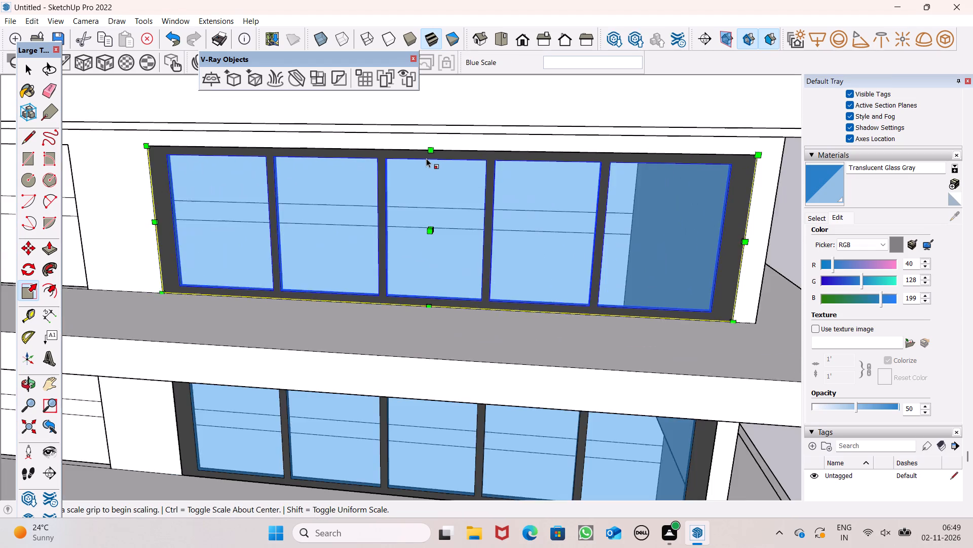
pyautogui.scroll(-12, 424, 158)
pyautogui.moveTo(428, 211); pyautogui.dragTo(427, 192, button='middle')
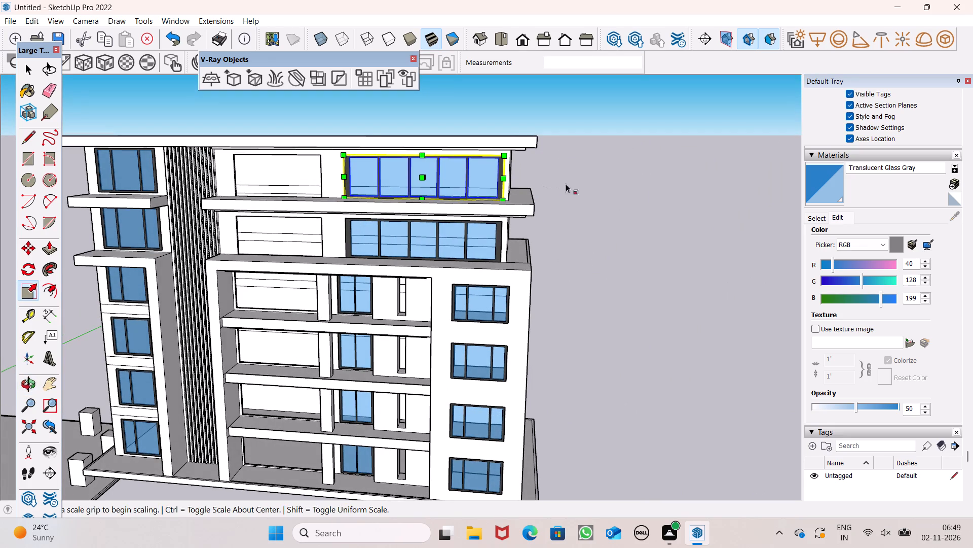
pyautogui.press('space')
pyautogui.click(589, 166)
# Copy the fifth-storey five-pane window out of the facade to the empty area beside the building, and deselect it.
pyautogui.scroll(-5, 578, 130)
pyautogui.moveTo(379, 241); pyautogui.dragTo(455, 272, button='middle')
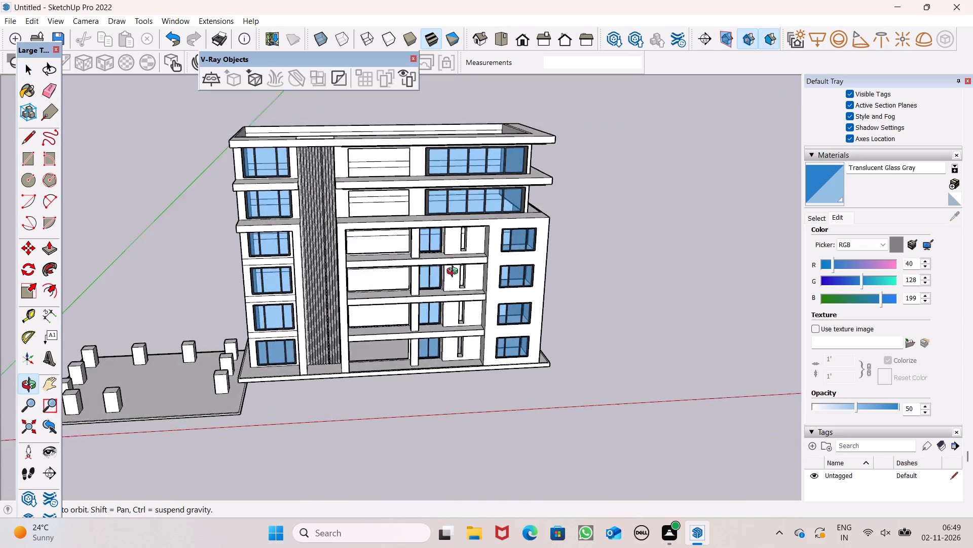
pyautogui.moveTo(455, 272); pyautogui.dragTo(426, 254, button='middle')
pyautogui.scroll(-3, 476, 74)
pyautogui.scroll(1, 412, 101)
pyautogui.scroll(-6, 523, 51)
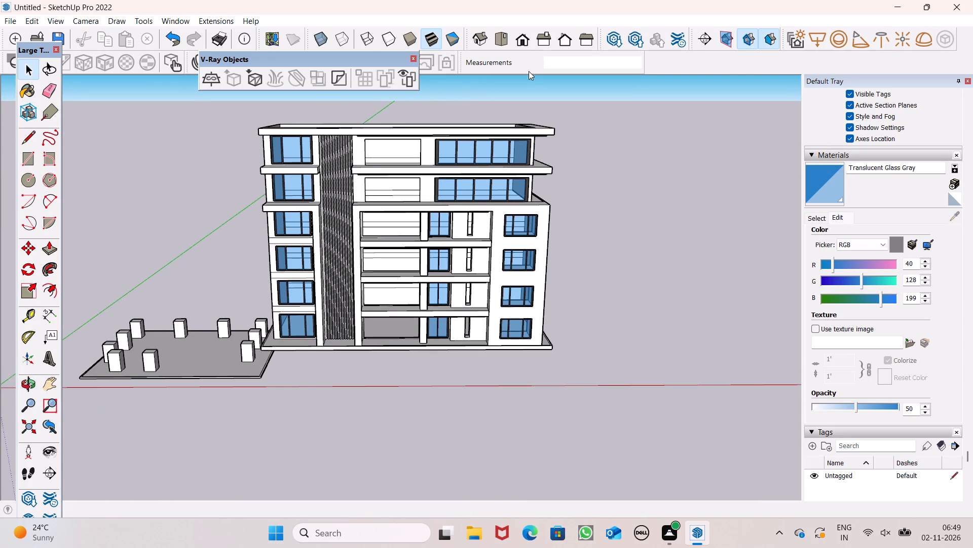
pyautogui.scroll(-1, 569, 113)
pyautogui.scroll(-7, 474, 113)
pyautogui.moveTo(461, 197); pyautogui.dragTo(435, 215, button='middle')
pyautogui.scroll(2, 435, 215)
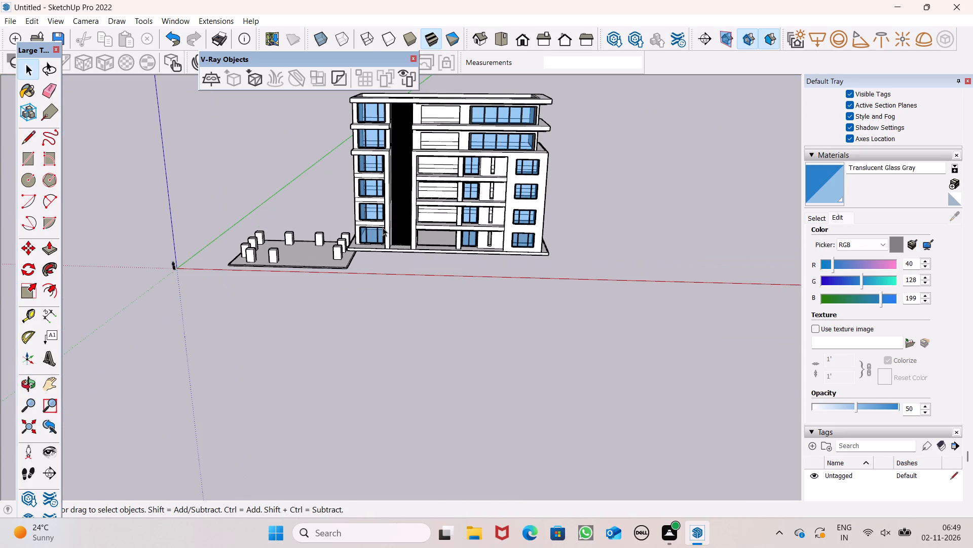
pyautogui.scroll(1, 384, 175)
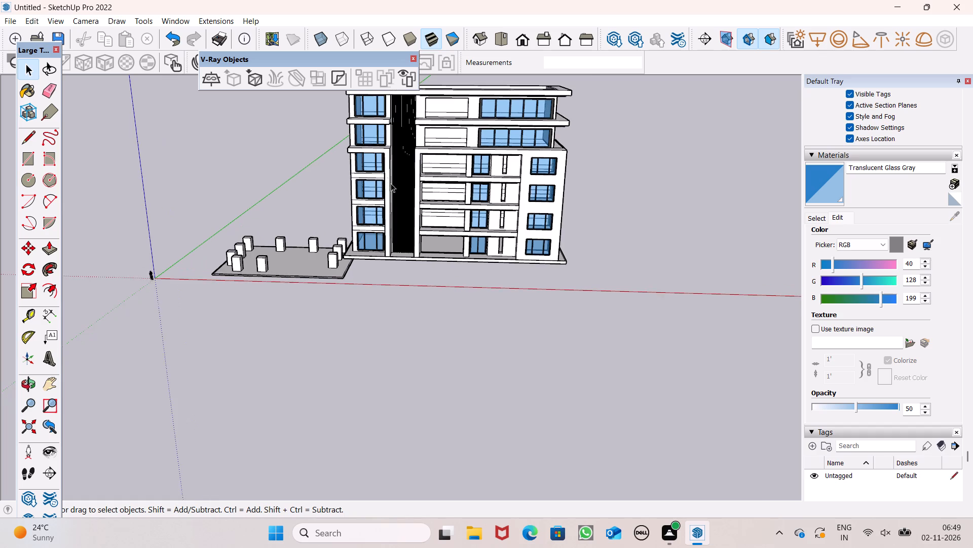
pyautogui.scroll(2, 394, 189)
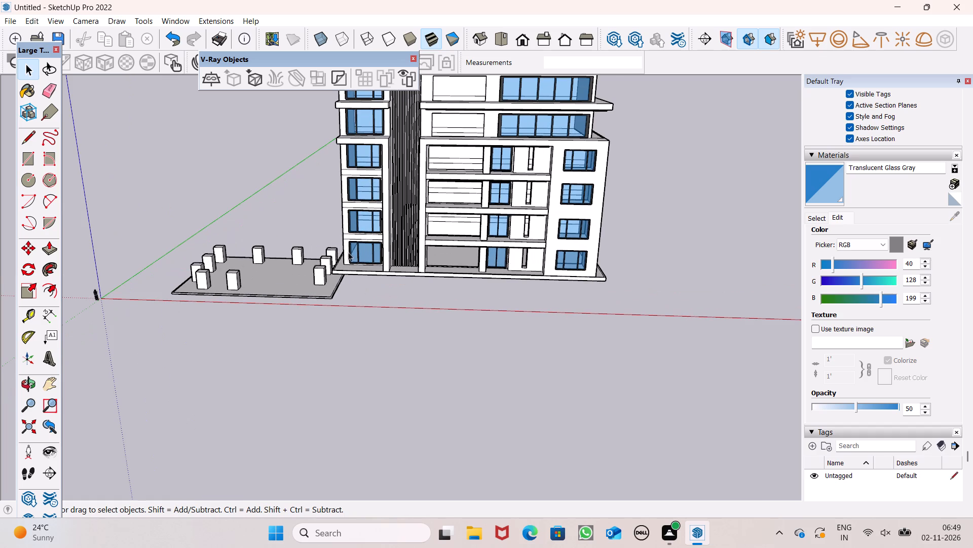
pyautogui.scroll(3, 342, 233)
pyautogui.click(389, 246)
pyautogui.scroll(-3, 396, 258)
pyautogui.click(489, 332)
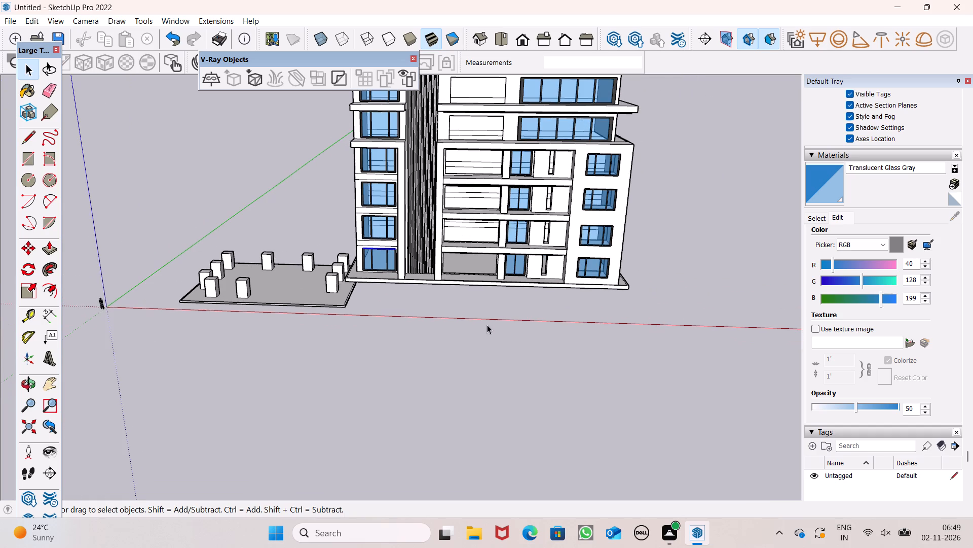
pyautogui.click(553, 127)
pyautogui.scroll(-5, 468, 144)
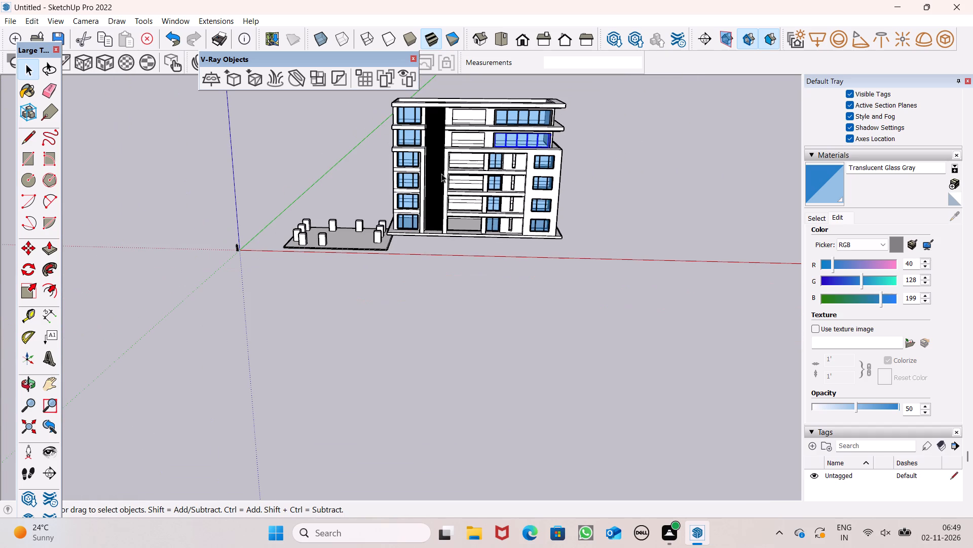
pyautogui.press('m')
pyautogui.press('Return')
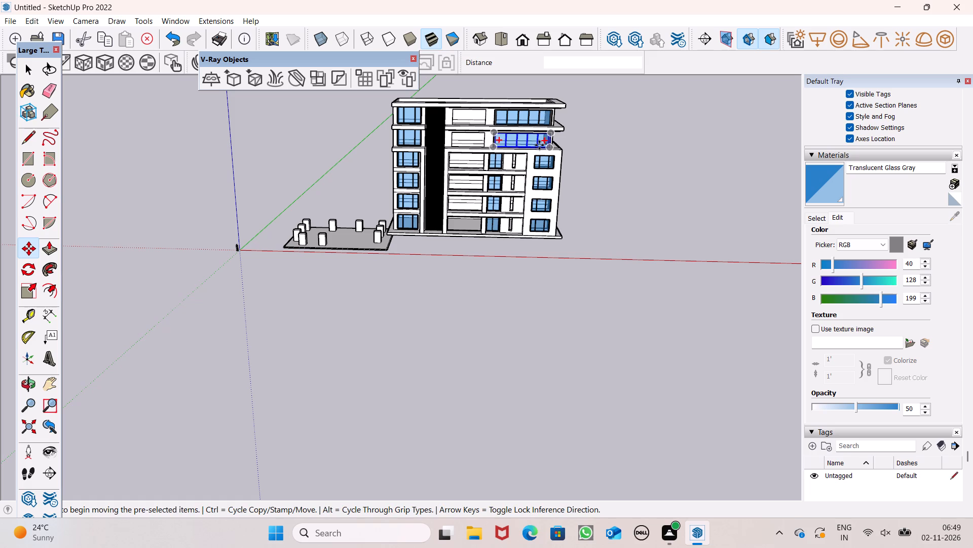
pyautogui.moveTo(539, 145); pyautogui.dragTo(472, 233)
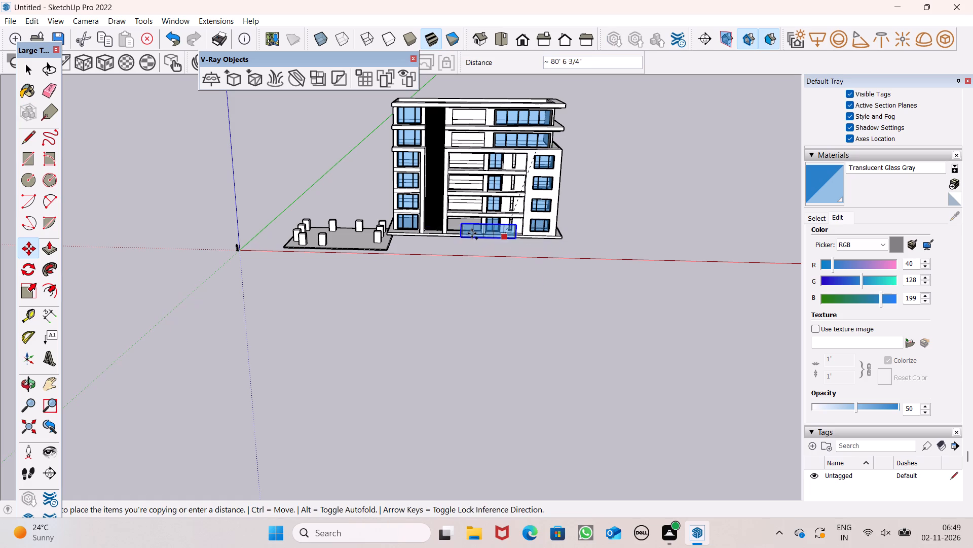
pyautogui.moveTo(472, 233); pyautogui.dragTo(685, 223)
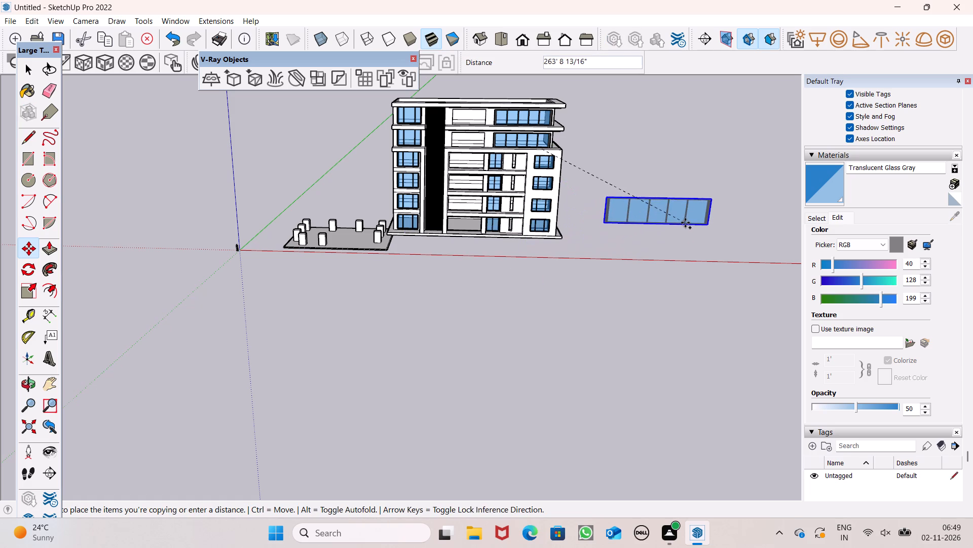
pyautogui.moveTo(685, 223); pyautogui.dragTo(668, 244)
pyautogui.press('space')
pyautogui.click(516, 269)
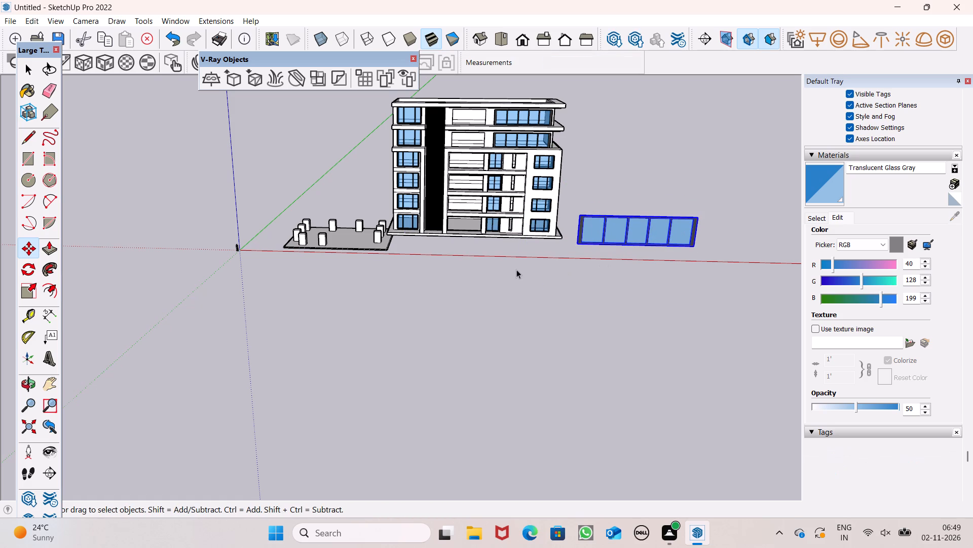
# Scale the detached five-pane window copy along the red axis to make it considerably narrower, keeping its height.
pyautogui.middleClick(648, 219)
pyautogui.scroll(8, 648, 219)
pyautogui.moveTo(499, 256); pyautogui.dragTo(673, 305, button='middle')
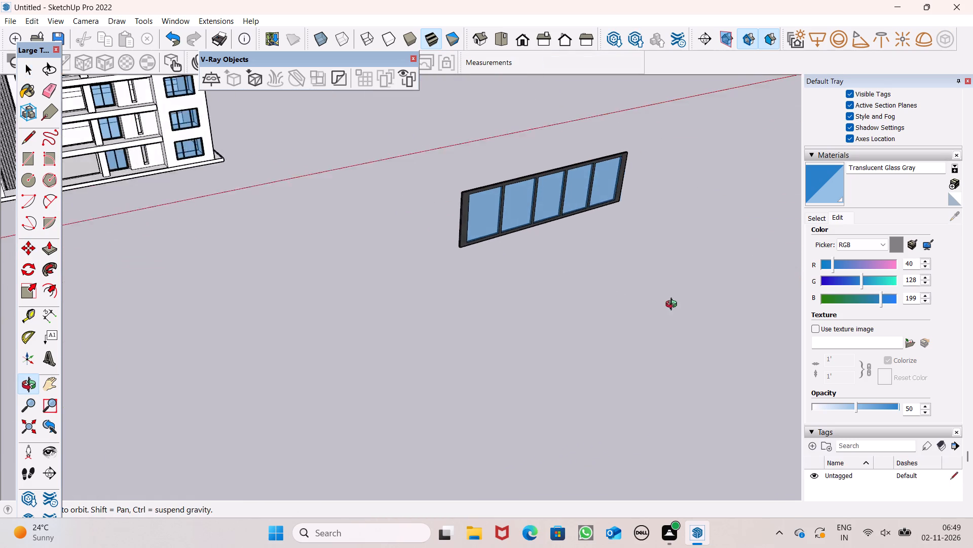
pyautogui.moveTo(673, 305); pyautogui.dragTo(675, 298, button='middle')
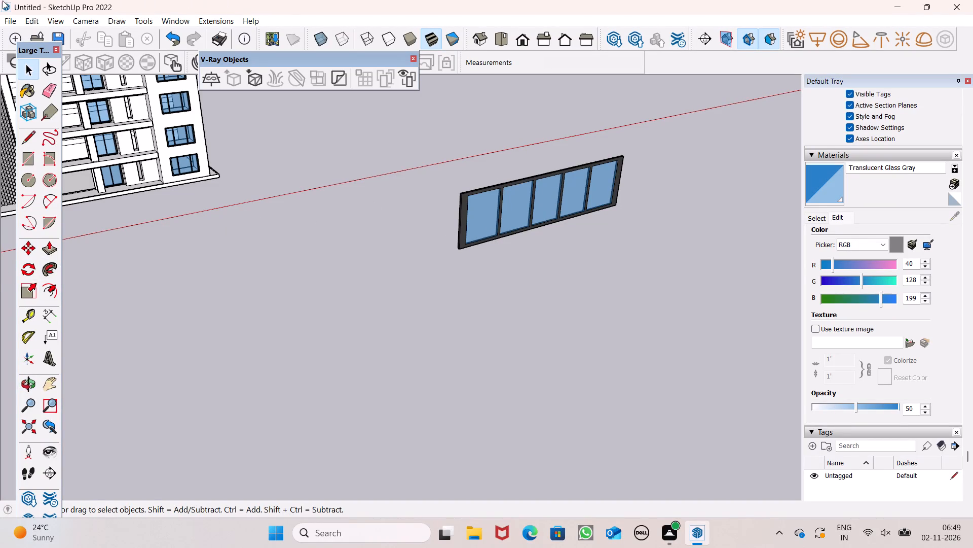
pyautogui.click(502, 212)
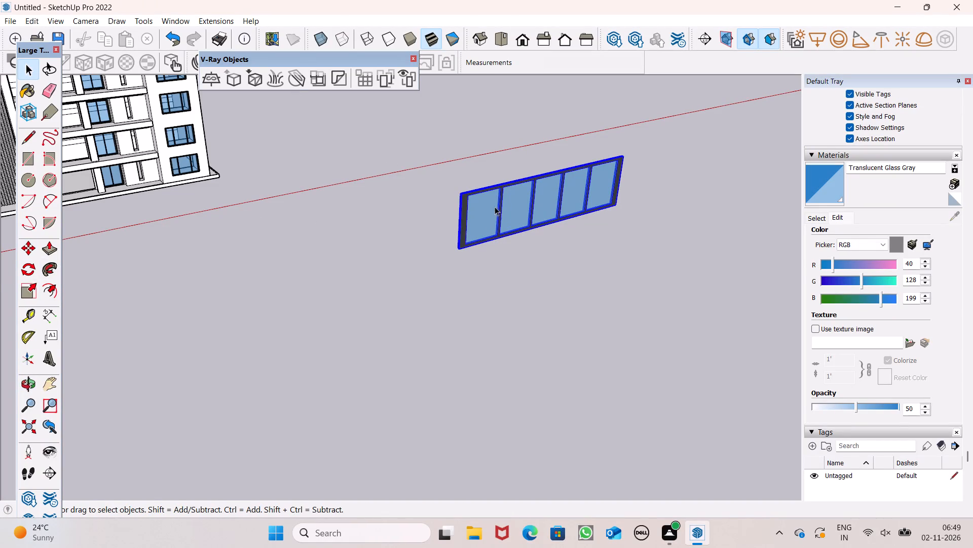
pyautogui.click(31, 293)
pyautogui.moveTo(328, 279); pyautogui.dragTo(380, 298, button='middle')
pyautogui.scroll(1, 574, 285)
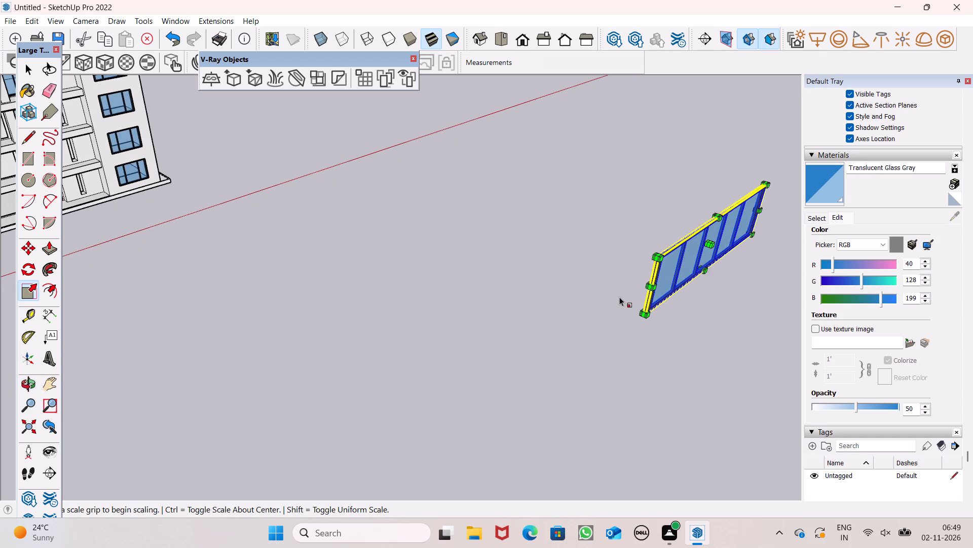
pyautogui.scroll(1, 631, 294)
pyautogui.moveTo(666, 286); pyautogui.dragTo(594, 293, button='middle')
pyautogui.scroll(1, 661, 315)
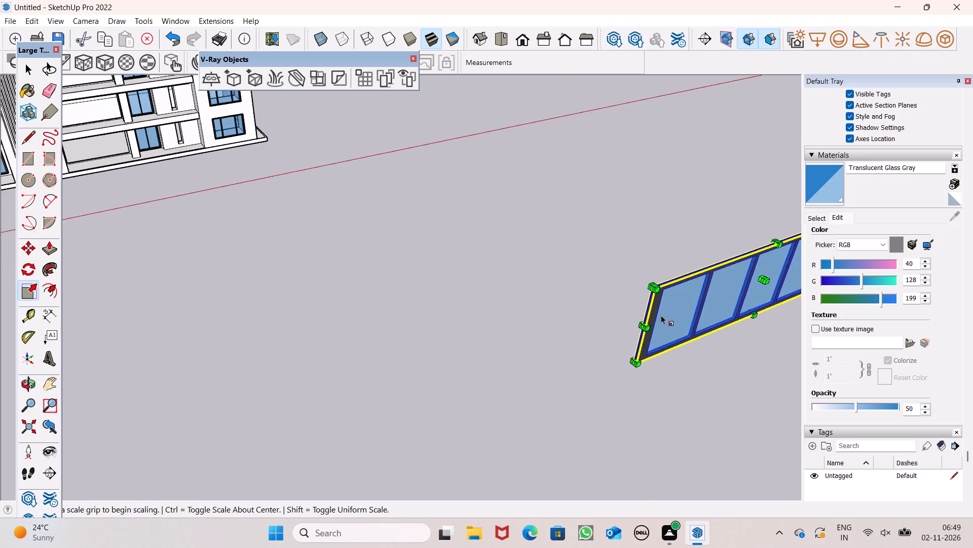
pyautogui.scroll(1, 661, 315)
pyautogui.scroll(-5, 414, 233)
pyautogui.scroll(6, 553, 263)
pyautogui.scroll(4, 511, 255)
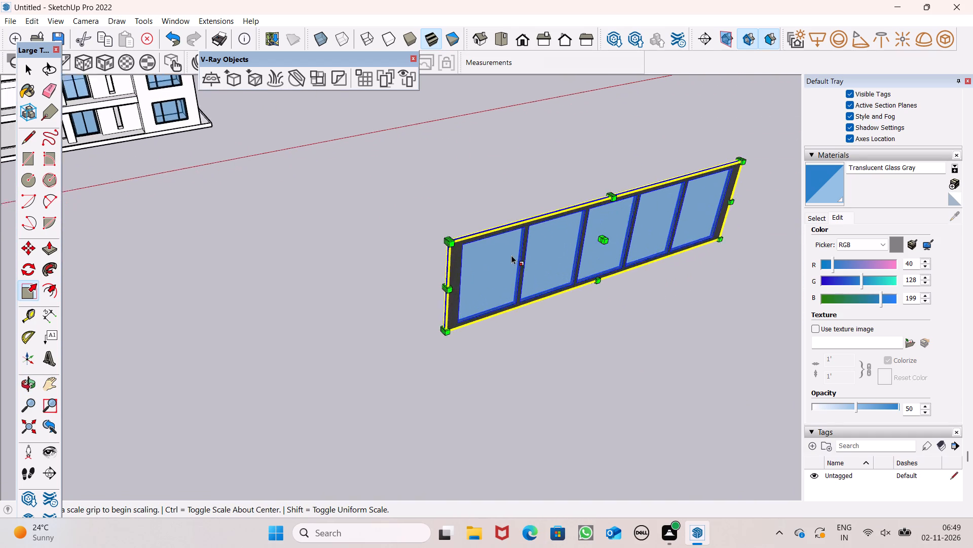
pyautogui.scroll(3, 511, 255)
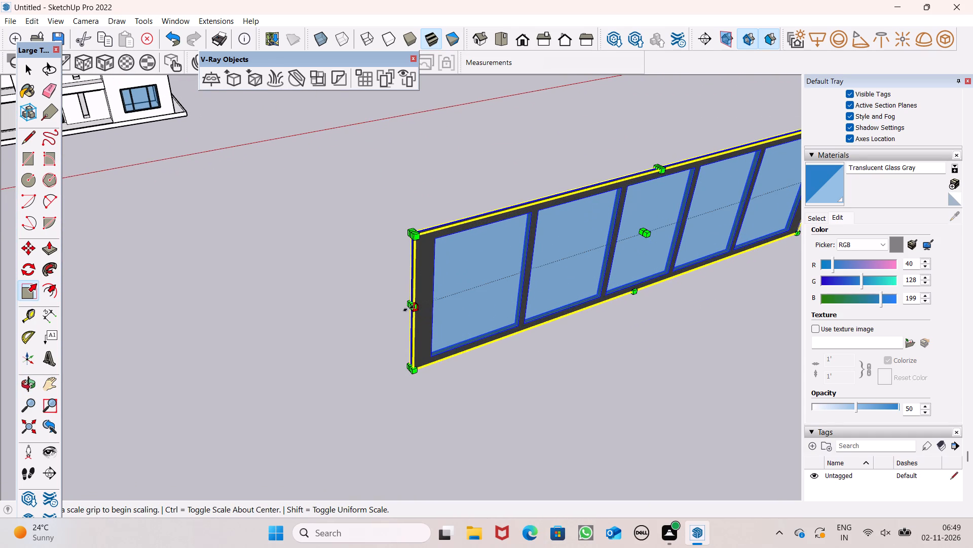
pyautogui.moveTo(409, 306); pyautogui.dragTo(453, 286)
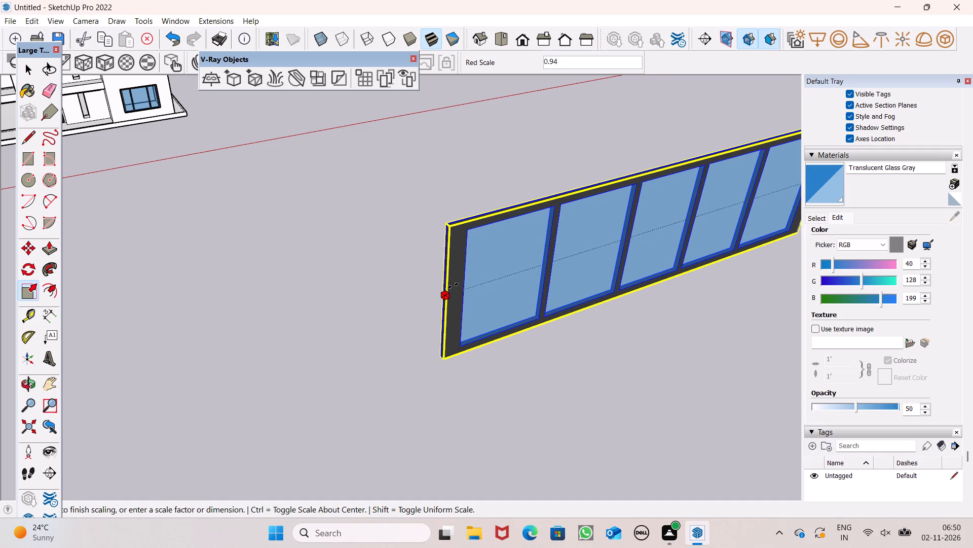
pyautogui.moveTo(453, 286); pyautogui.dragTo(614, 247)
# Scale the detached five-pane window copy slightly narrower along the red axis from its side grip, and deselect it.
pyautogui.scroll(-4, 514, 244)
pyautogui.moveTo(547, 267); pyautogui.dragTo(535, 253, button='middle')
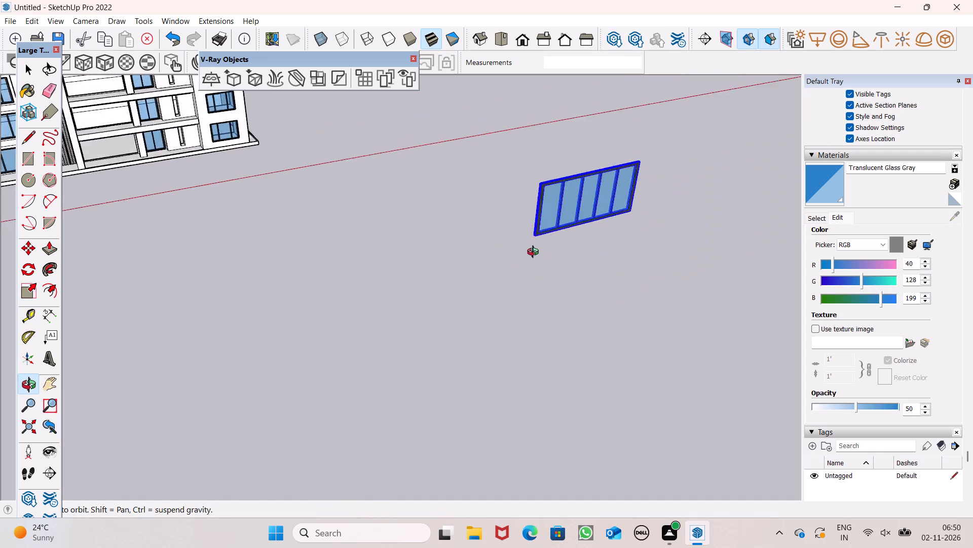
pyautogui.moveTo(535, 253); pyautogui.dragTo(545, 308, button='middle')
pyautogui.scroll(-1, 492, 314)
pyautogui.scroll(3, 552, 397)
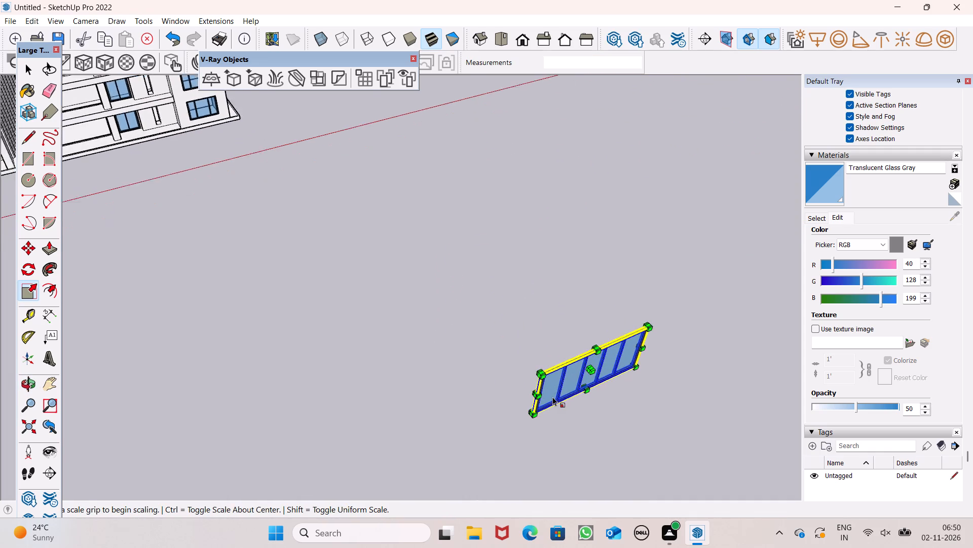
pyautogui.scroll(18, 552, 397)
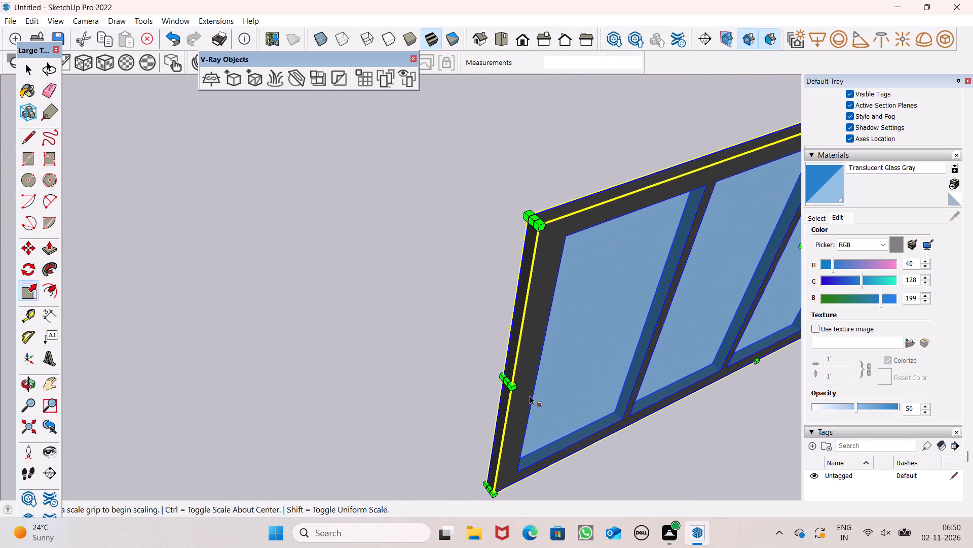
pyautogui.scroll(-2, 530, 396)
pyautogui.moveTo(518, 380); pyautogui.dragTo(526, 380)
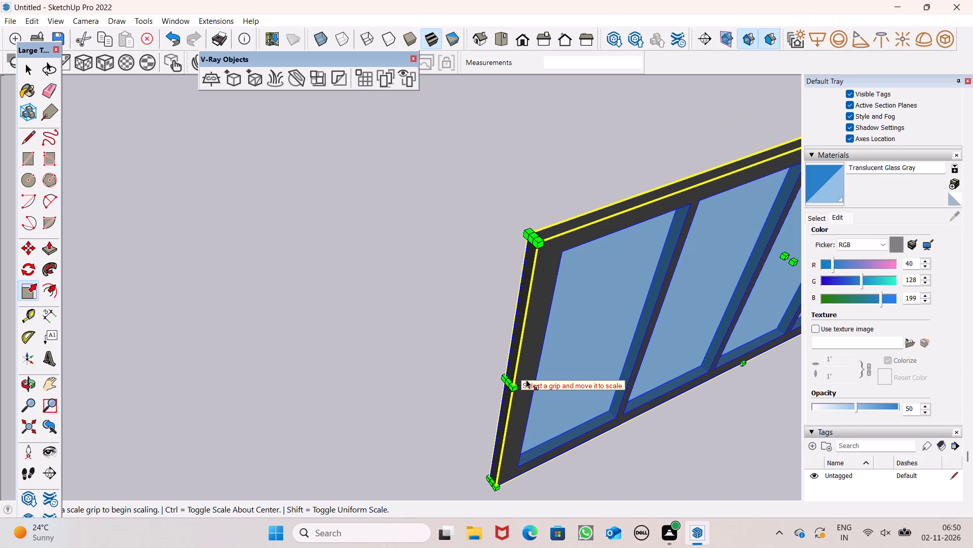
pyautogui.moveTo(526, 380); pyautogui.dragTo(551, 369)
pyautogui.moveTo(505, 381); pyautogui.dragTo(591, 354)
pyautogui.scroll(-5, 452, 282)
pyautogui.moveTo(444, 309); pyautogui.dragTo(408, 266, button='middle')
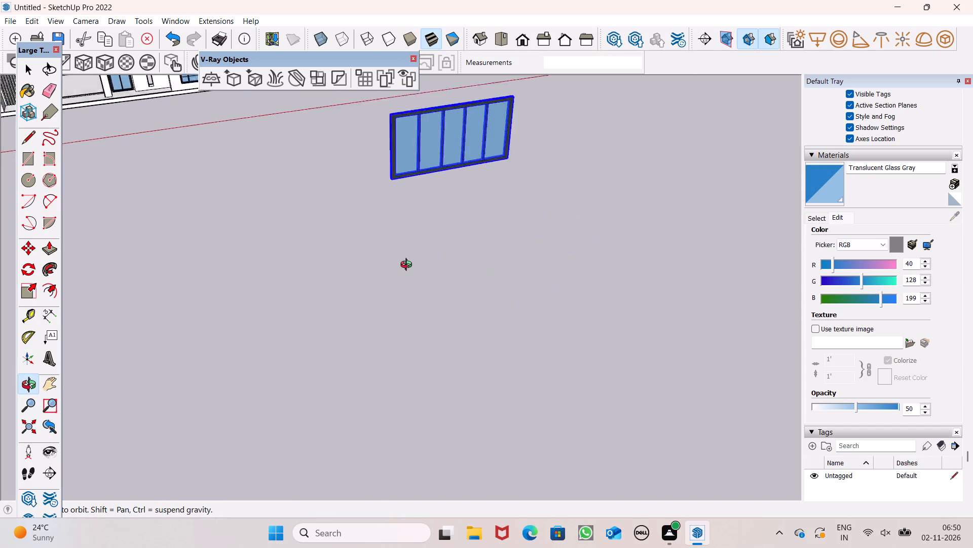
pyautogui.moveTo(408, 266); pyautogui.dragTo(446, 322, button='middle')
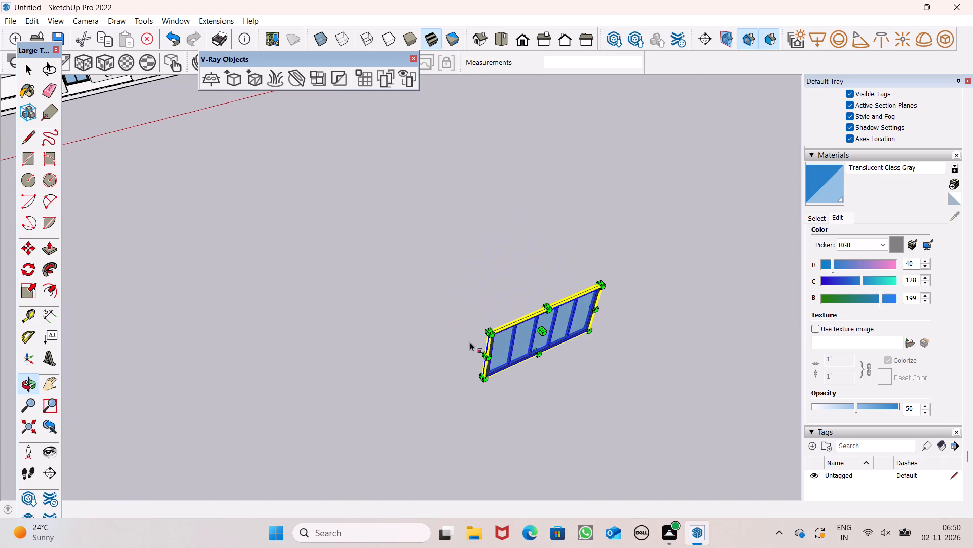
pyautogui.scroll(6, 471, 342)
pyautogui.scroll(-1, 497, 376)
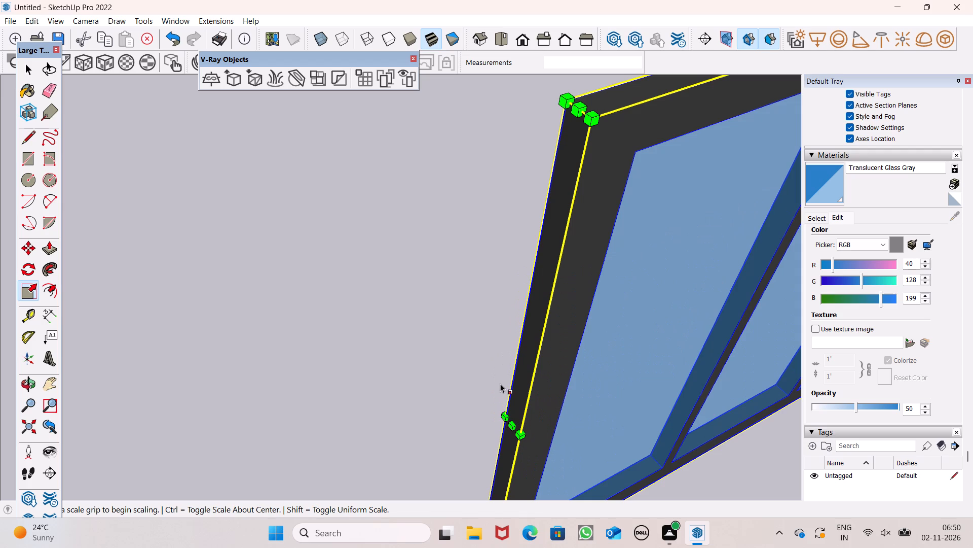
pyautogui.press('space')
pyautogui.click(451, 339)
# Move the narrowed five-pane window from the empty area back to the building's facade, near the openings beside the ribbed wall panel.
pyautogui.scroll(-2, 457, 283)
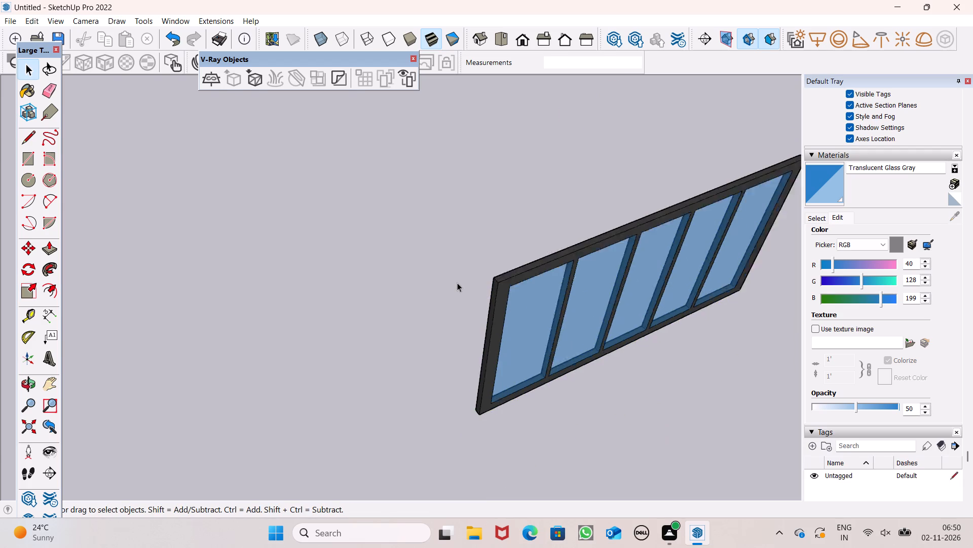
pyautogui.scroll(-9, 457, 283)
pyautogui.moveTo(504, 328); pyautogui.dragTo(461, 285, button='middle')
pyautogui.scroll(-5, 472, 299)
pyautogui.moveTo(592, 338); pyautogui.dragTo(582, 326, button='middle')
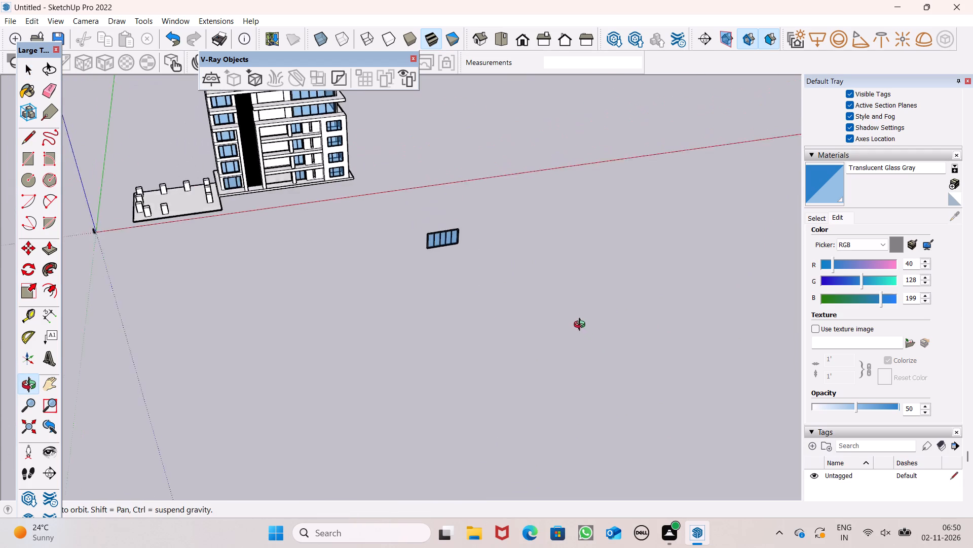
pyautogui.moveTo(582, 326); pyautogui.dragTo(560, 309, button='middle')
pyautogui.scroll(-4, 477, 284)
pyautogui.scroll(3, 353, 220)
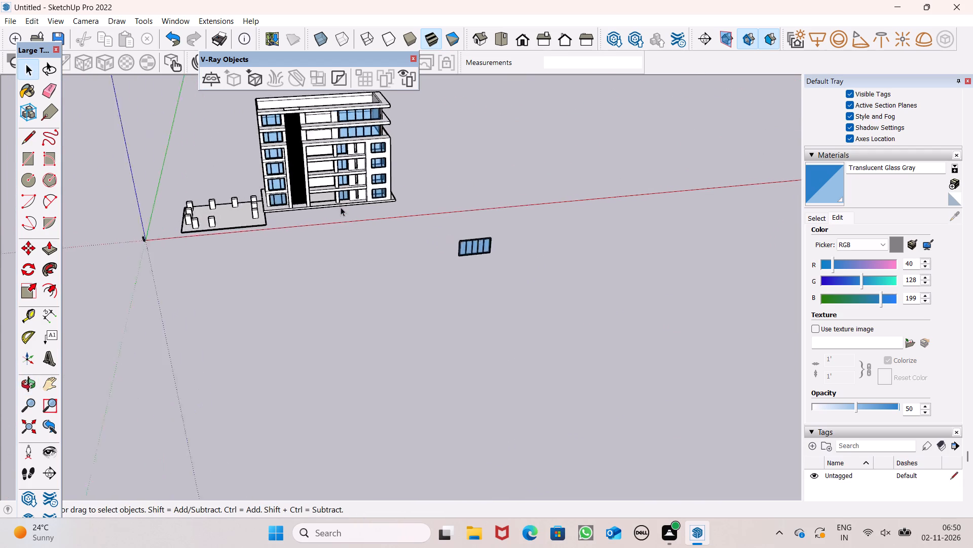
pyautogui.scroll(4, 341, 207)
pyautogui.click(635, 293)
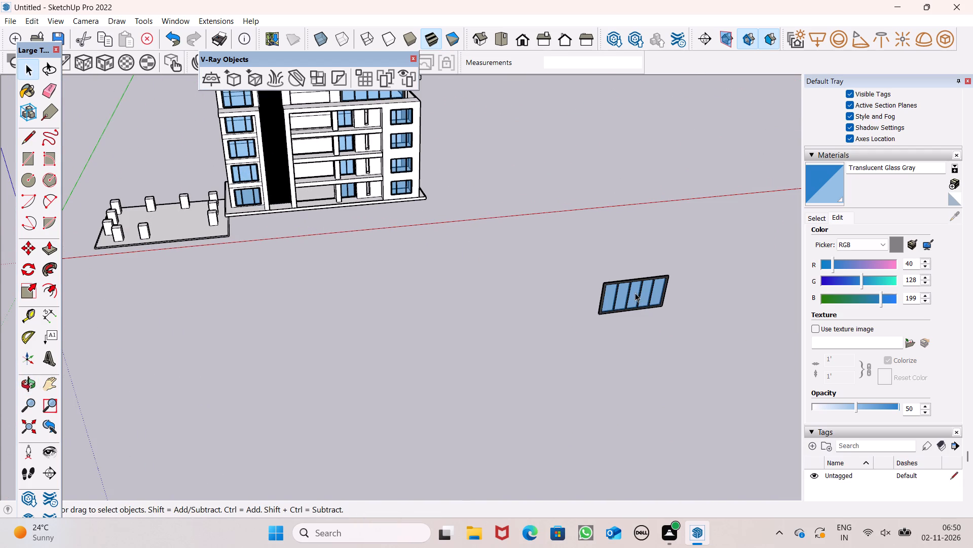
pyautogui.press('m')
pyautogui.press('Return')
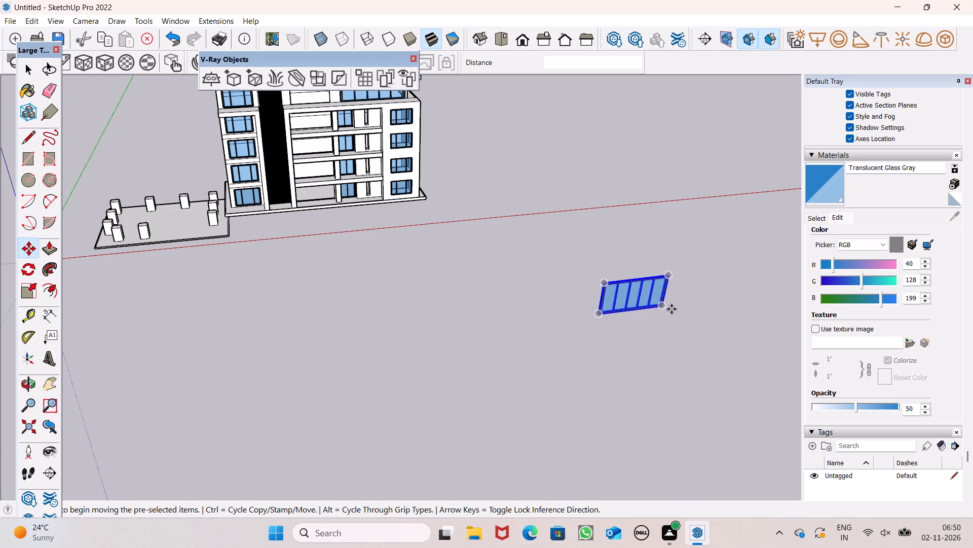
pyautogui.moveTo(671, 309); pyautogui.dragTo(191, 101)
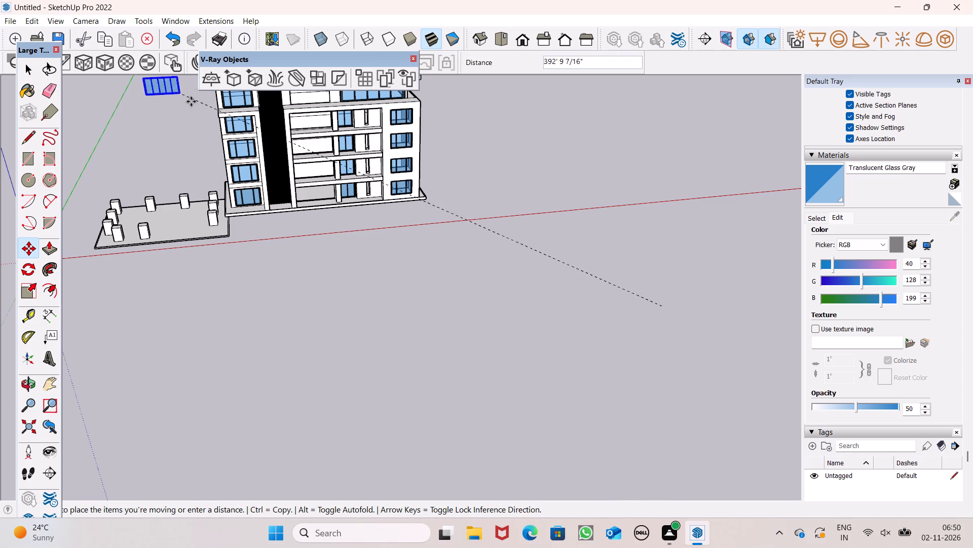
pyautogui.moveTo(191, 101); pyautogui.dragTo(328, 139)
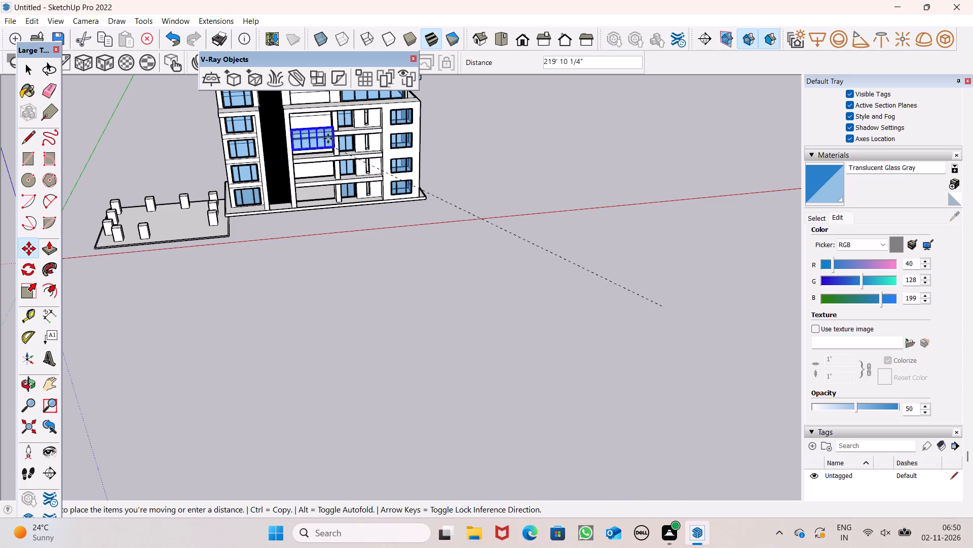
pyautogui.moveTo(328, 139); pyautogui.dragTo(325, 165)
# Move the five-pane window about 148' down onto the ground-storey opening between the ribbed wall panel and the two-pane window.
pyautogui.scroll(7, 315, 198)
pyautogui.scroll(-4, 322, 199)
pyautogui.moveTo(369, 223); pyautogui.dragTo(315, 205, button='middle')
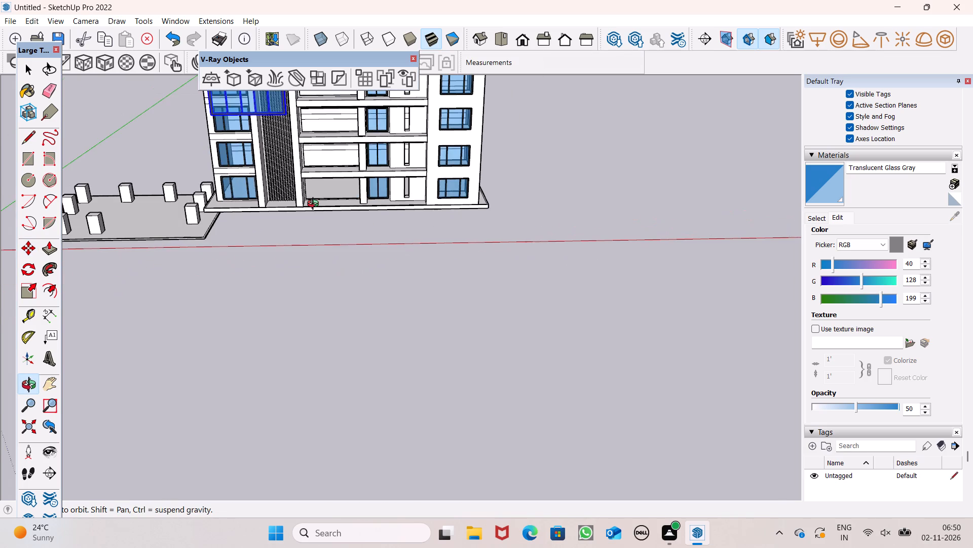
pyautogui.moveTo(315, 205); pyautogui.dragTo(320, 202, button='middle')
pyautogui.moveTo(287, 109); pyautogui.dragTo(354, 179)
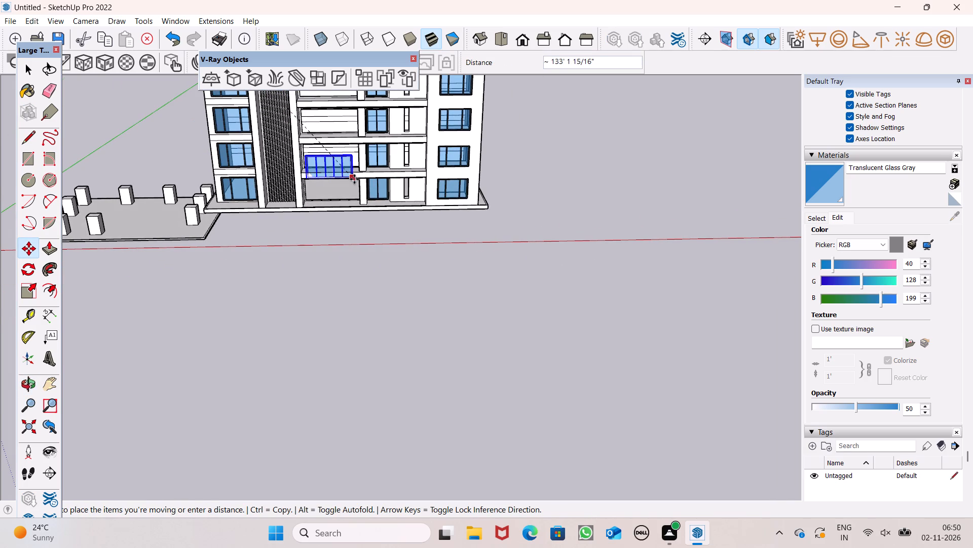
pyautogui.moveTo(354, 179); pyautogui.dragTo(347, 115)
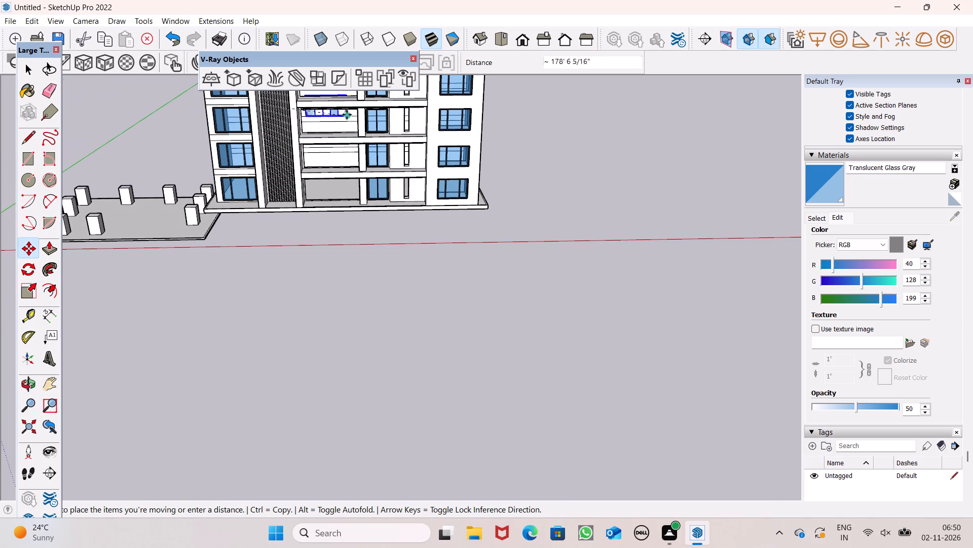
pyautogui.moveTo(347, 115); pyautogui.dragTo(354, 203)
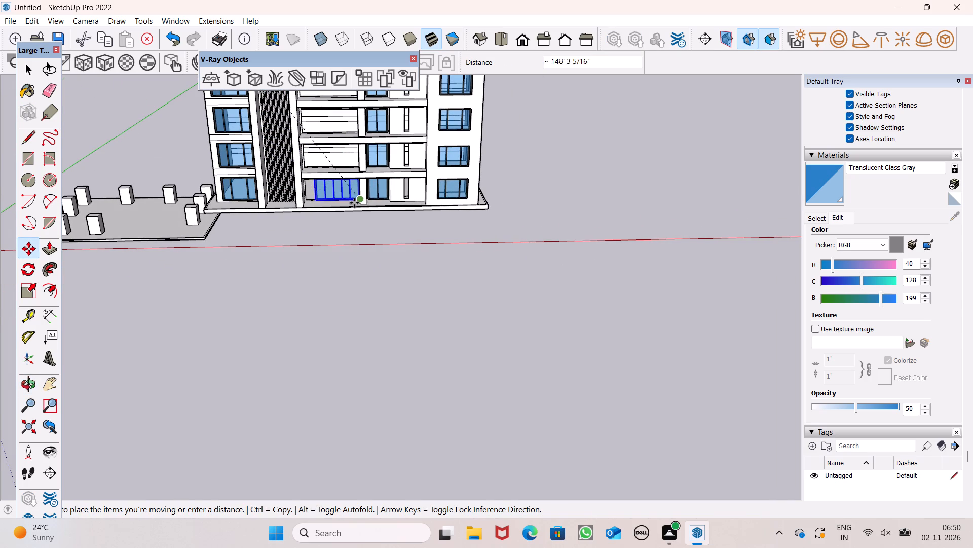
pyautogui.moveTo(354, 203); pyautogui.dragTo(354, 203)
# Move the five-pane window sideways by its lower corner to the ground-storey opening's lower corner beside the pillar next to the two-pane window.
pyautogui.scroll(7, 275, 198)
pyautogui.scroll(6, 277, 124)
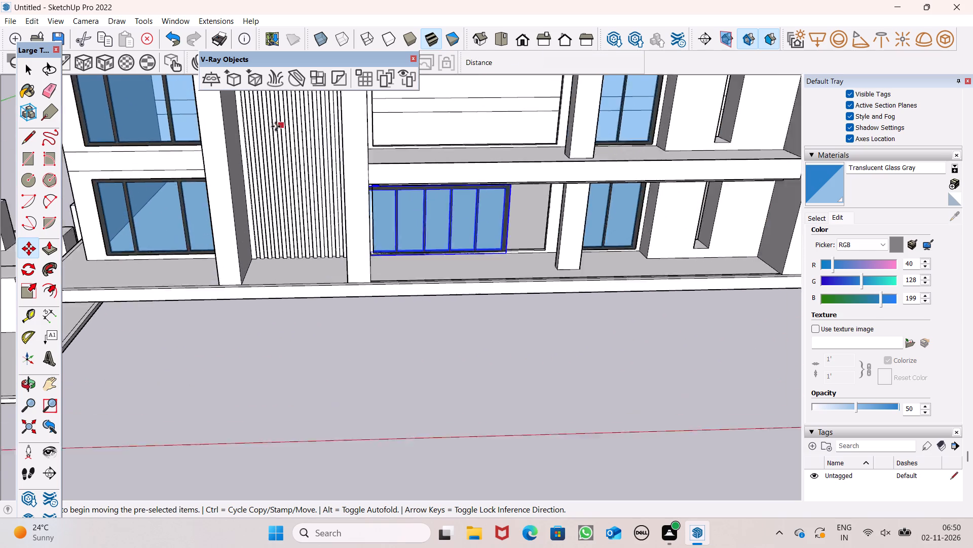
pyautogui.scroll(1, 276, 126)
pyautogui.scroll(5, 445, 210)
pyautogui.scroll(-2, 443, 215)
pyautogui.scroll(1, 529, 218)
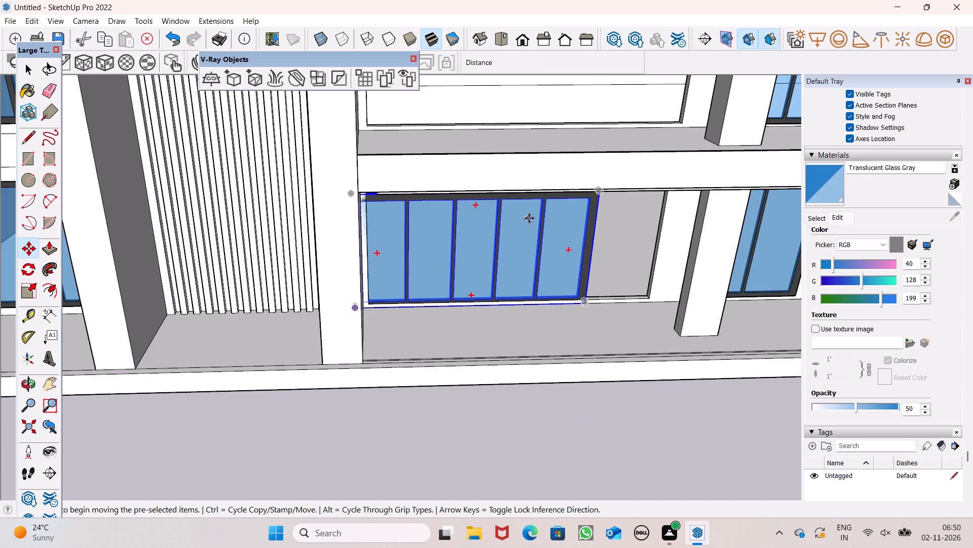
pyautogui.scroll(-2, 486, 219)
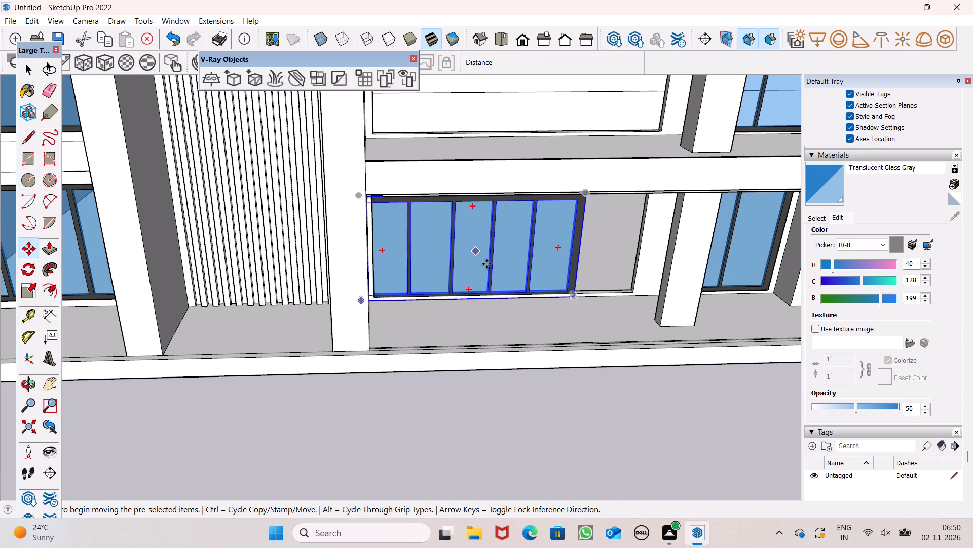
pyautogui.scroll(2, 601, 288)
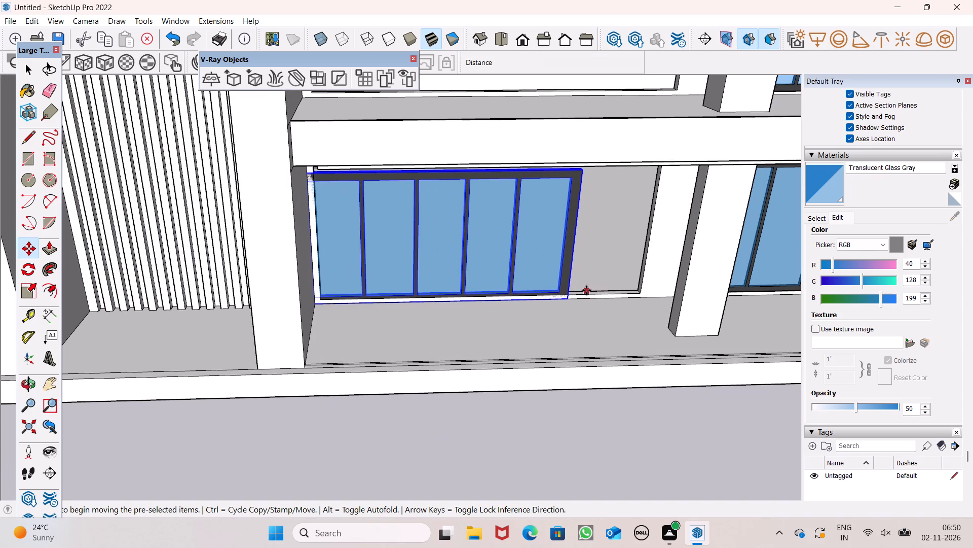
pyautogui.moveTo(569, 303); pyautogui.dragTo(626, 290)
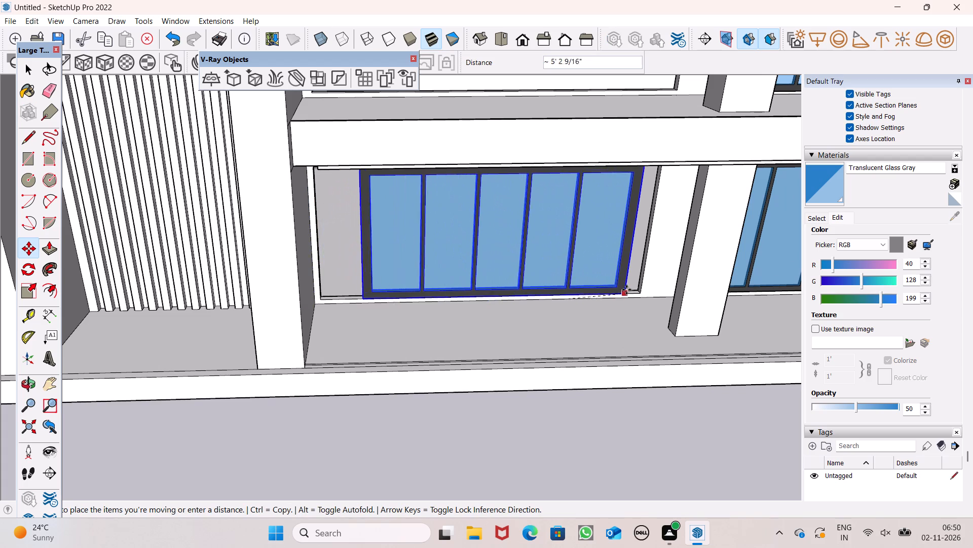
pyautogui.moveTo(626, 290); pyautogui.dragTo(639, 289)
# Stretch the ground-storey five-pane window along the red axis toward the ribbed wall panel until it fills the opening's width, and deselect it.
pyautogui.scroll(-1, 617, 295)
pyautogui.moveTo(609, 305); pyautogui.dragTo(611, 279, button='middle')
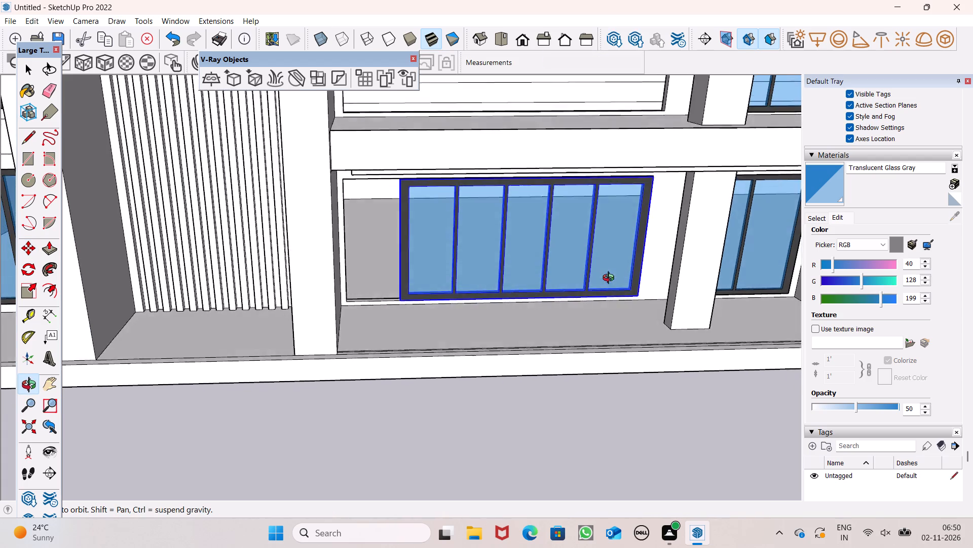
pyautogui.moveTo(611, 279); pyautogui.dragTo(618, 245, button='middle')
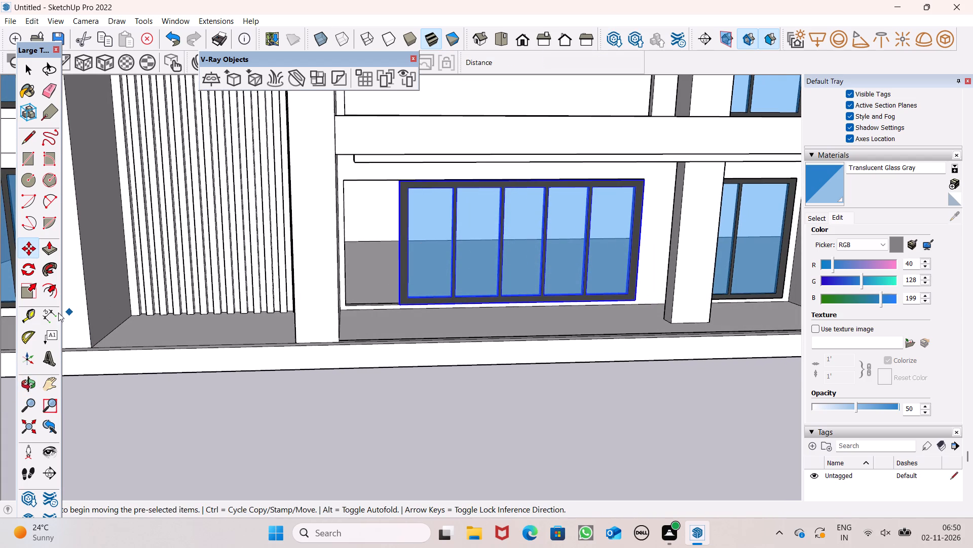
pyautogui.click(26, 293)
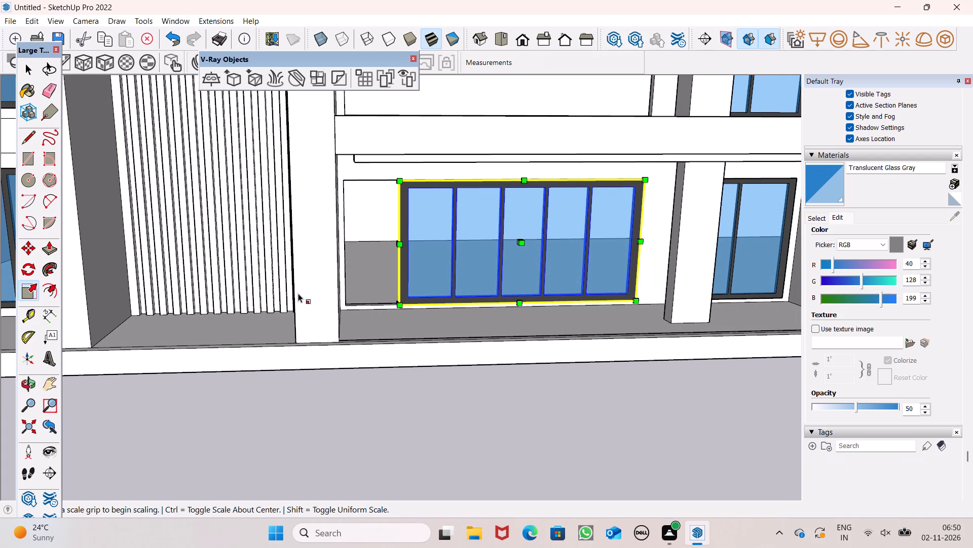
pyautogui.scroll(-3, 360, 263)
pyautogui.moveTo(328, 276); pyautogui.dragTo(344, 279, button='middle')
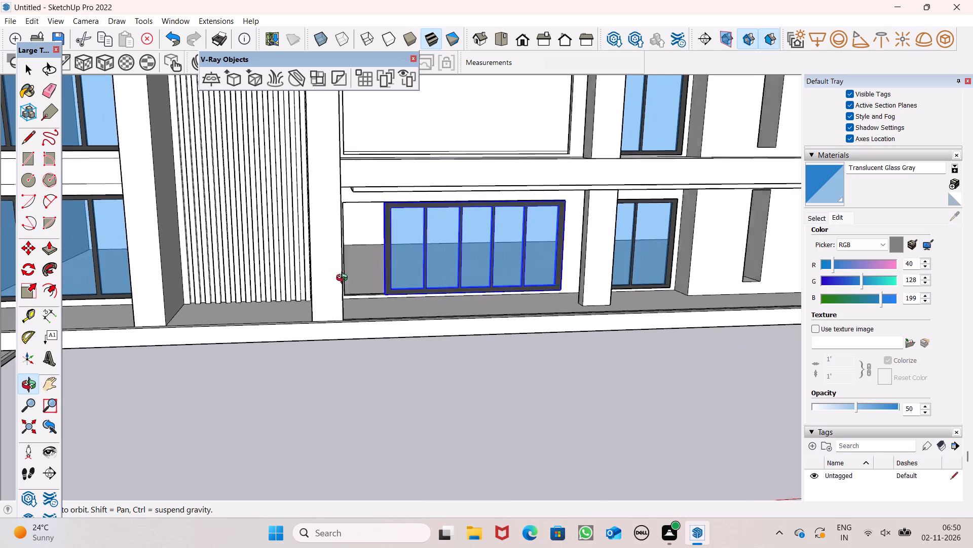
pyautogui.moveTo(344, 279); pyautogui.dragTo(363, 302, button='middle')
pyautogui.moveTo(365, 302); pyautogui.dragTo(309, 312, button='middle')
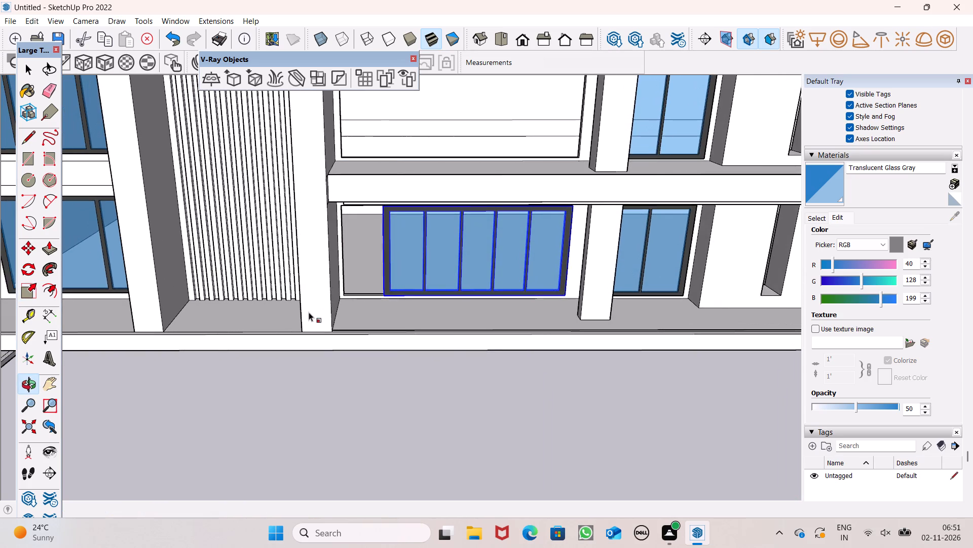
pyautogui.moveTo(309, 312); pyautogui.dragTo(310, 312, button='middle')
pyautogui.scroll(8, 323, 265)
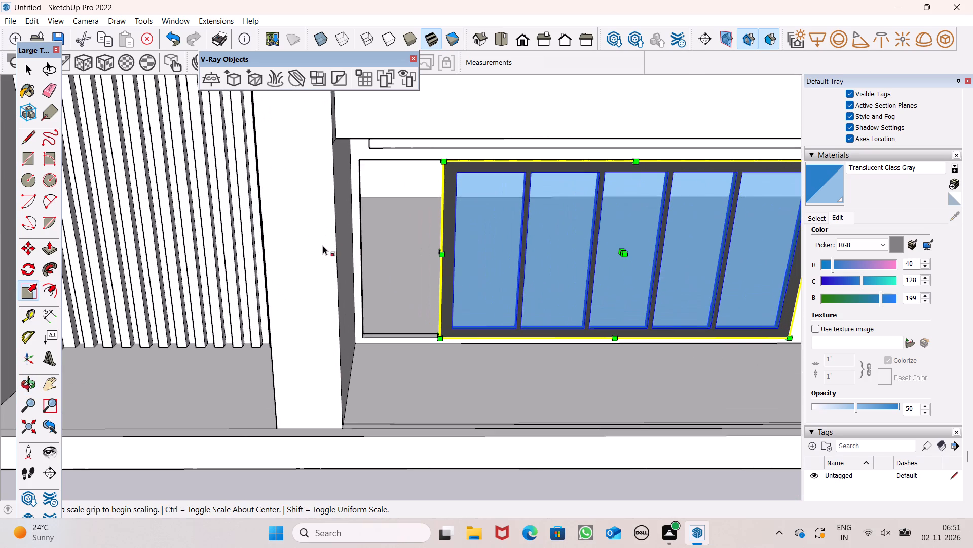
pyautogui.scroll(3, 323, 246)
pyautogui.scroll(-1, 323, 246)
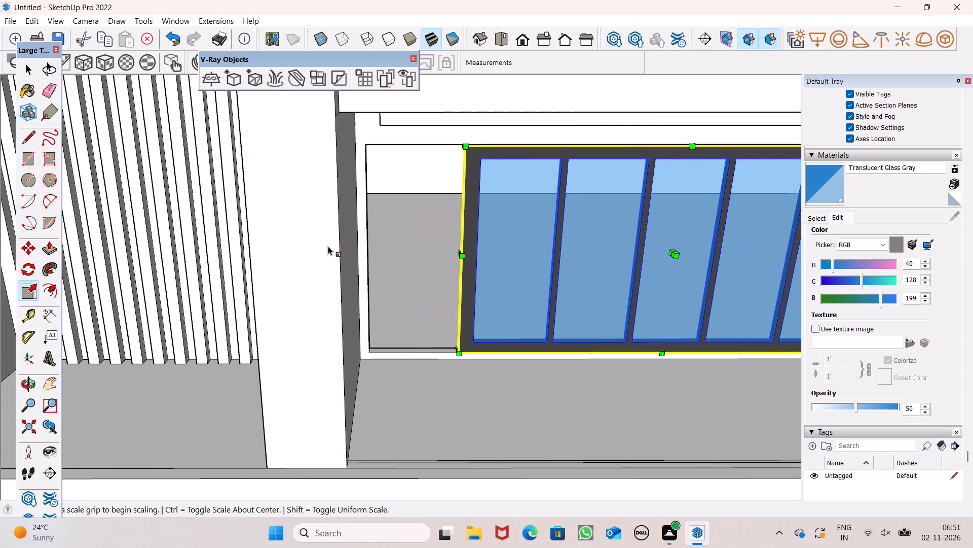
pyautogui.moveTo(348, 234); pyautogui.dragTo(342, 249, button='middle')
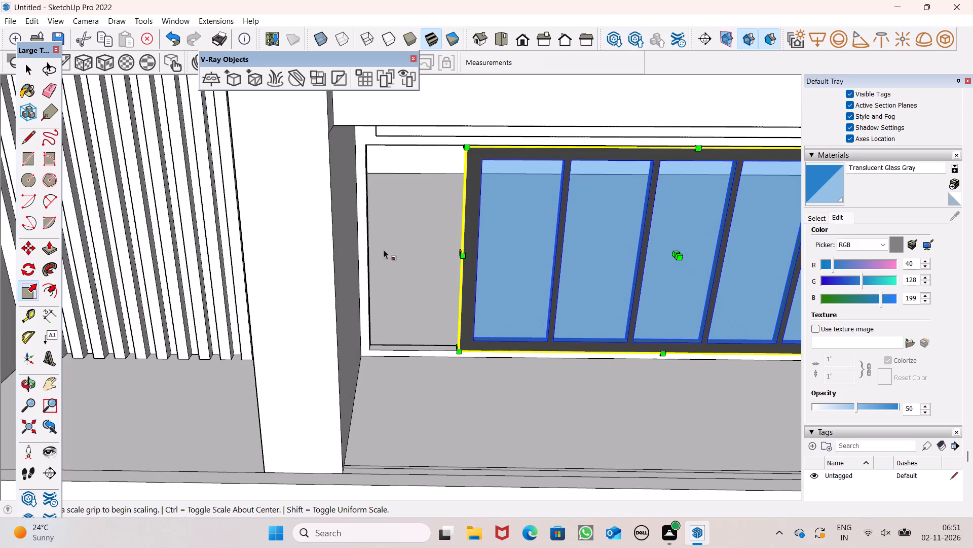
pyautogui.moveTo(460, 250); pyautogui.dragTo(368, 243)
pyautogui.scroll(-6, 361, 256)
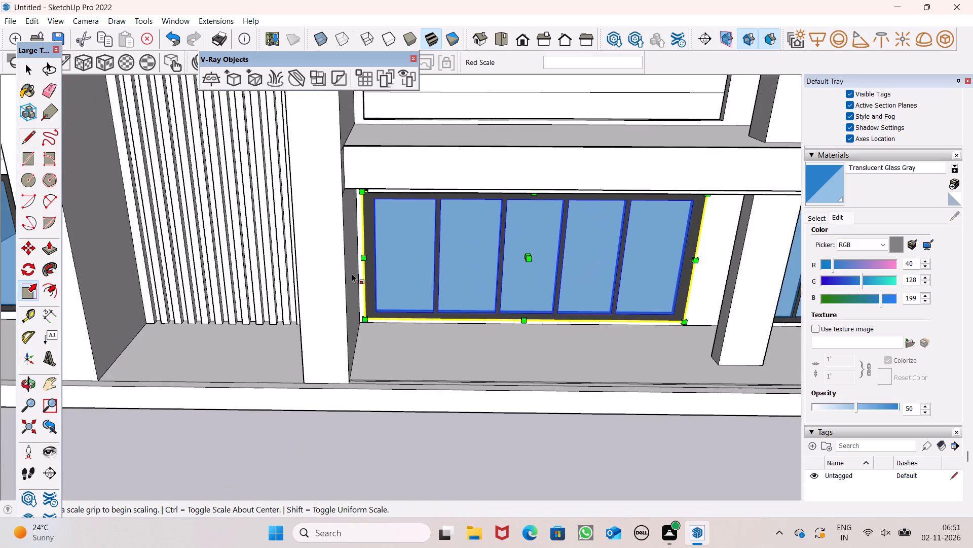
pyautogui.scroll(-12, 352, 275)
pyautogui.press('space')
pyautogui.click(409, 348)
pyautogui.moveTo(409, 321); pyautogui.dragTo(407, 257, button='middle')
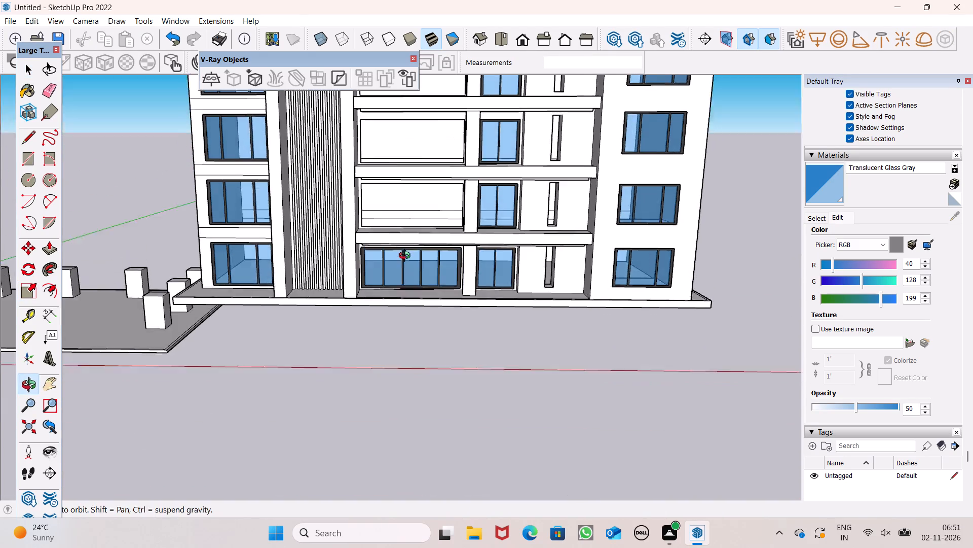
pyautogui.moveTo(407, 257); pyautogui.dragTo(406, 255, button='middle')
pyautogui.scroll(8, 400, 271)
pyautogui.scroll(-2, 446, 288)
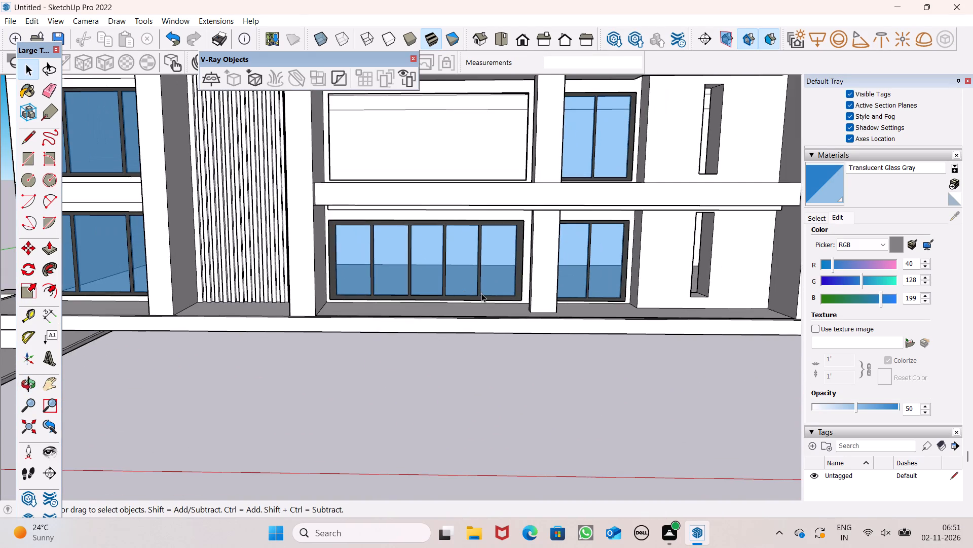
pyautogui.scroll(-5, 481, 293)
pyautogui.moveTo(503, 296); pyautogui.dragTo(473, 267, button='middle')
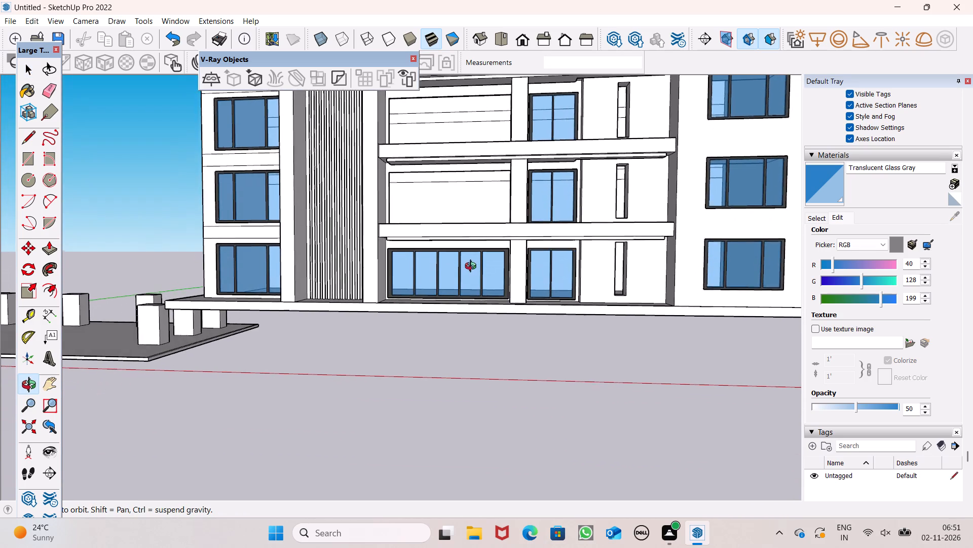
# Copy the ground-storey five-pane window straight up onto the second-storey opening beside the ribbed wall panel, using its lower corner as reference.
pyautogui.moveTo(473, 267); pyautogui.dragTo(473, 268, button='middle')
pyautogui.scroll(-7, 446, 248)
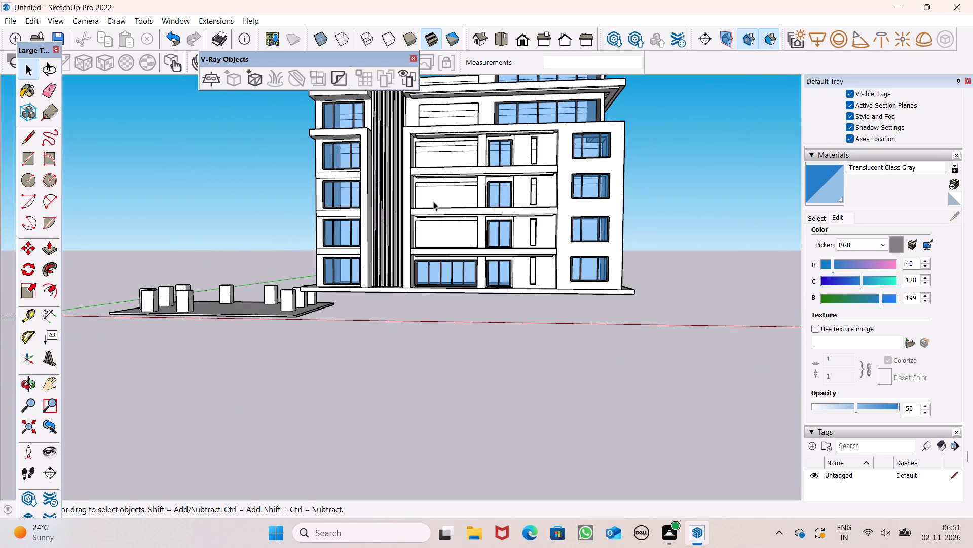
pyautogui.scroll(-6, 459, 131)
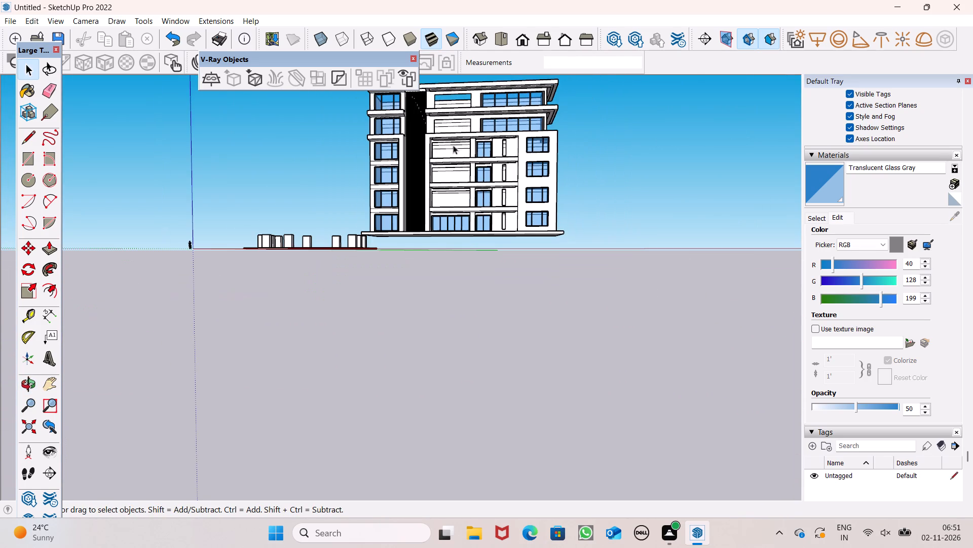
pyautogui.scroll(8, 434, 130)
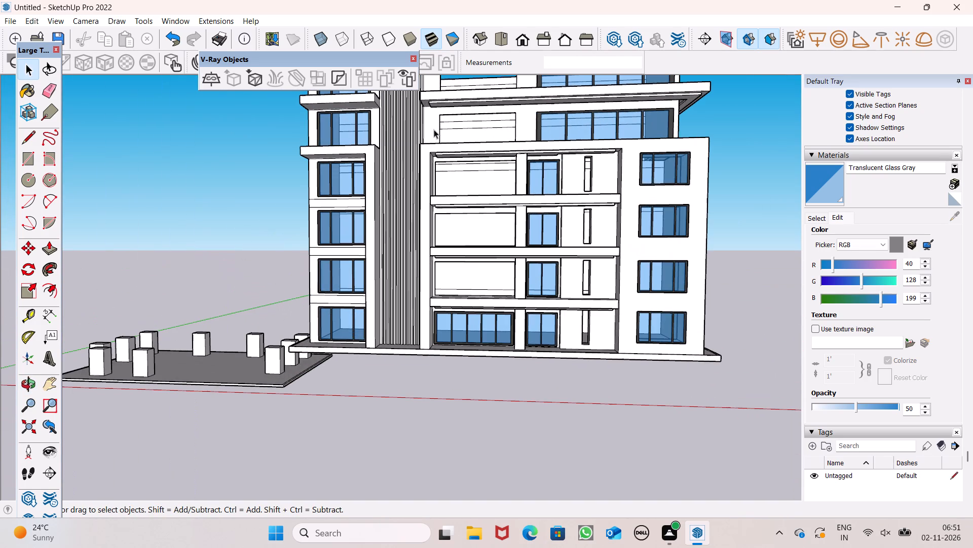
pyautogui.click(476, 325)
pyautogui.scroll(-3, 454, 295)
pyautogui.moveTo(451, 302); pyautogui.dragTo(462, 325, button='middle')
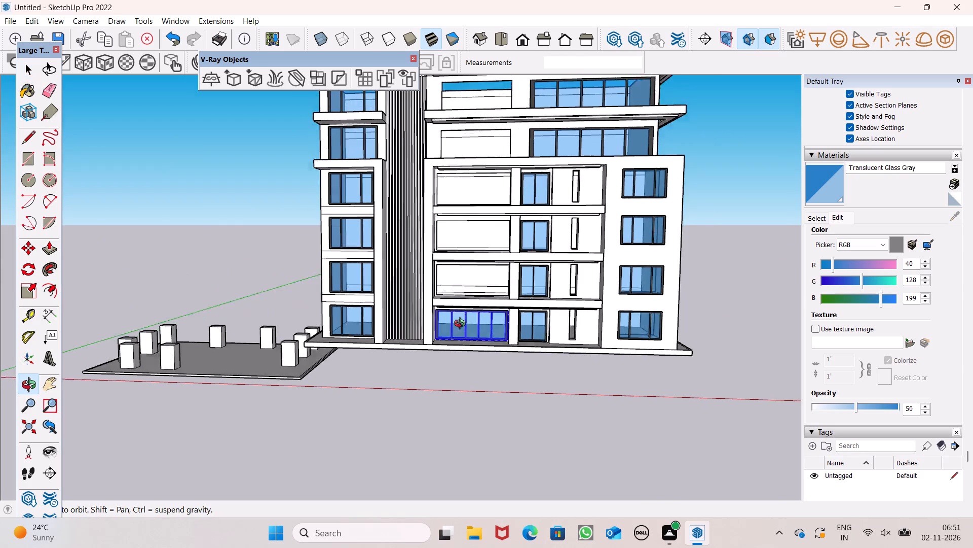
pyautogui.moveTo(462, 325); pyautogui.dragTo(487, 363, button='middle')
pyautogui.scroll(1, 491, 300)
pyautogui.press('m')
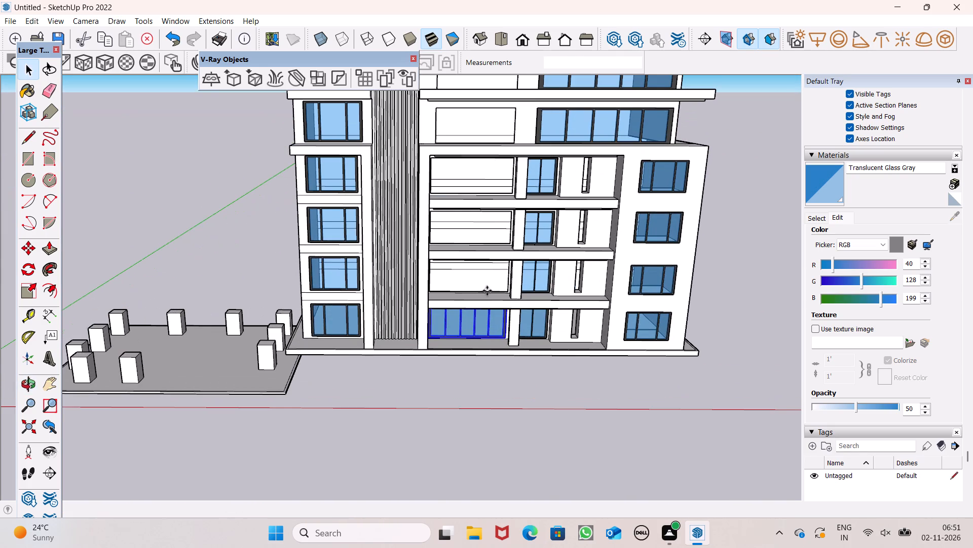
pyautogui.press('Return')
pyautogui.scroll(6, 494, 299)
pyautogui.scroll(3, 450, 285)
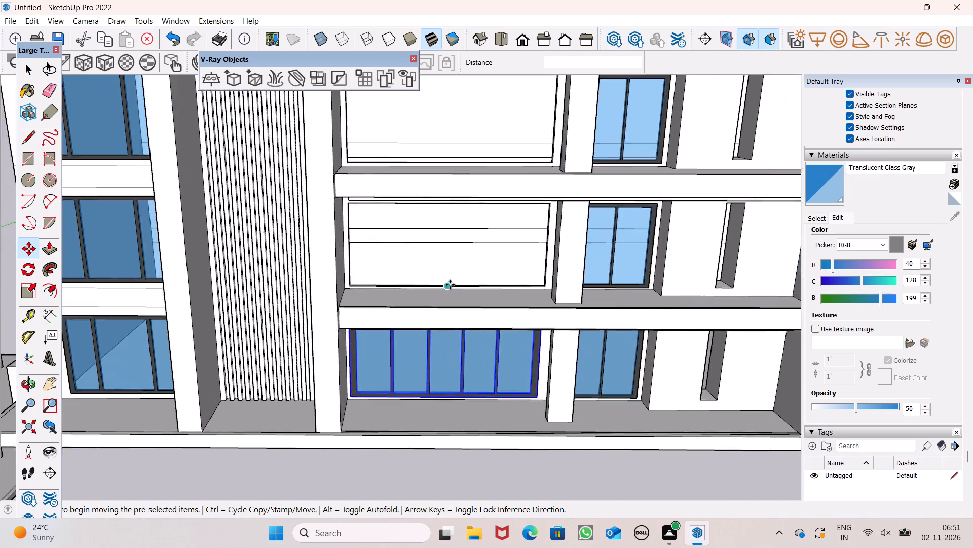
pyautogui.scroll(3, 450, 285)
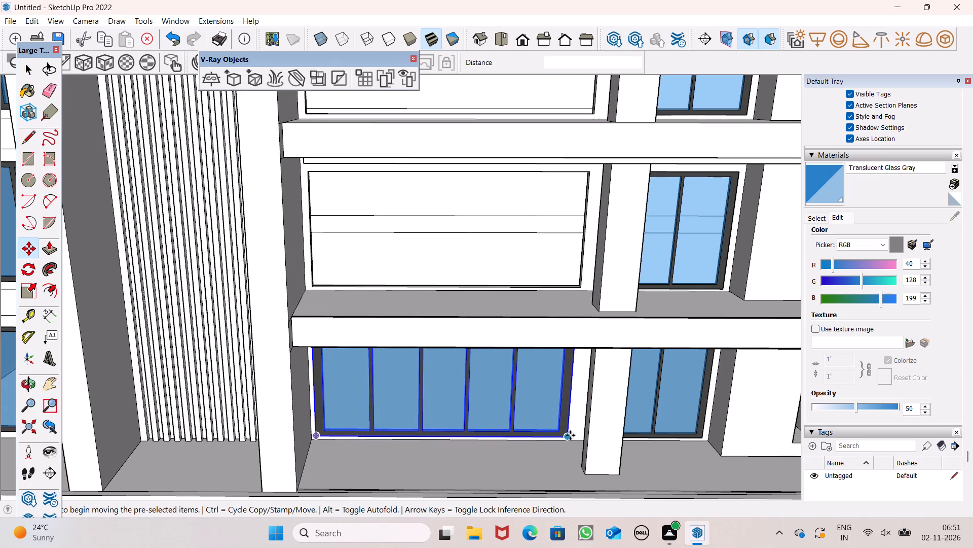
pyautogui.moveTo(570, 435); pyautogui.dragTo(585, 280)
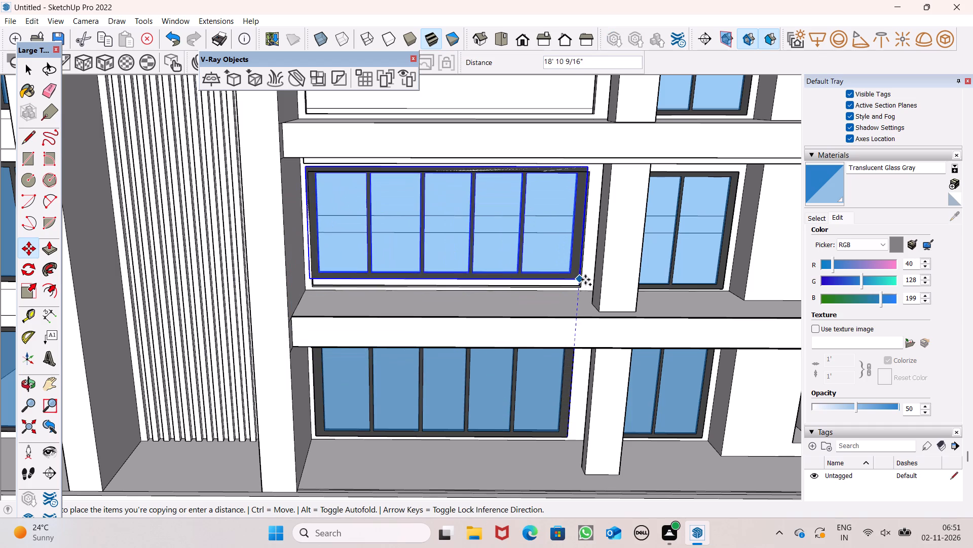
pyautogui.moveTo(585, 280); pyautogui.dragTo(585, 287)
# Nudge the second-storey five-pane window by its lower corner near the pillar to seat it in the opening.
pyautogui.scroll(6, 562, 266)
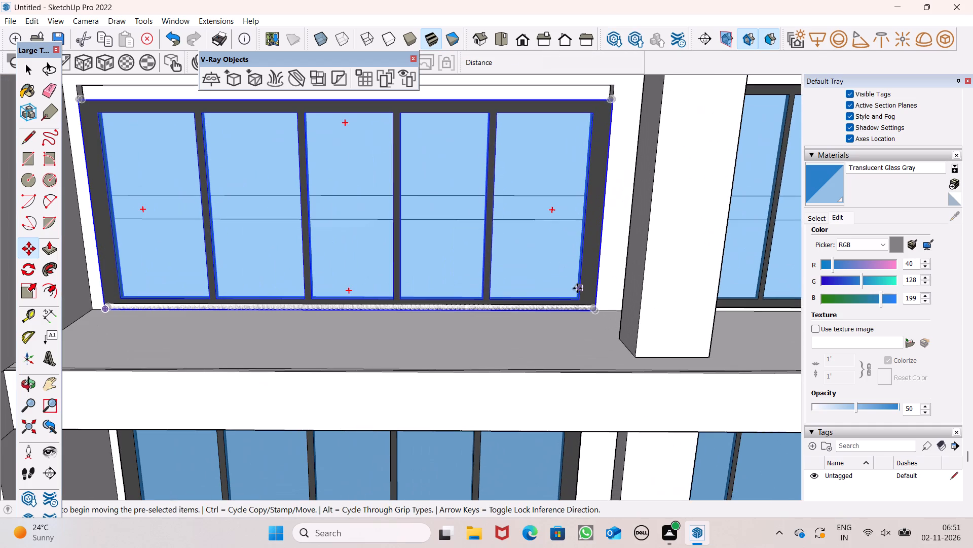
pyautogui.middleClick(577, 288)
pyautogui.moveTo(595, 313); pyautogui.dragTo(596, 298)
pyautogui.scroll(-6, 554, 270)
pyautogui.moveTo(560, 284); pyautogui.dragTo(596, 317, button='middle')
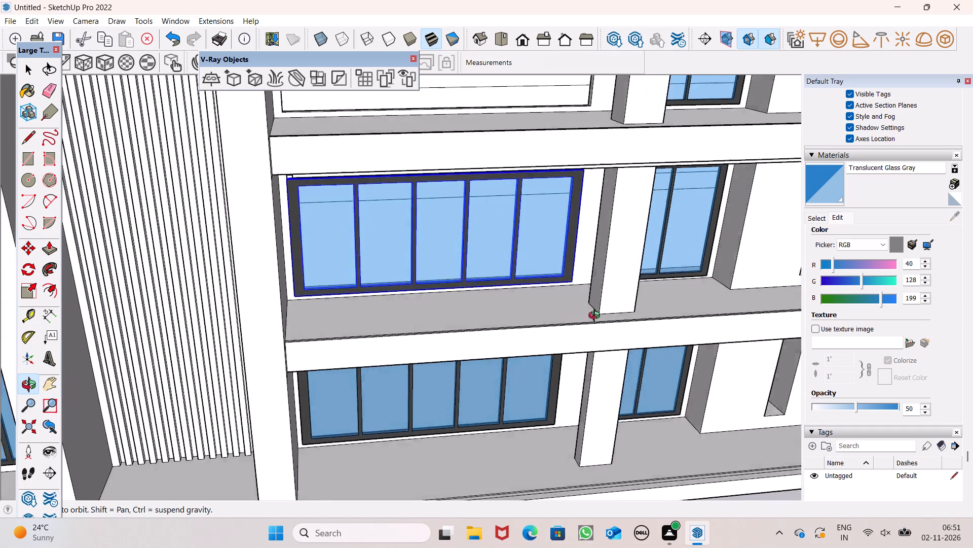
pyautogui.moveTo(596, 317); pyautogui.dragTo(571, 320, button='middle')
pyautogui.scroll(9, 567, 302)
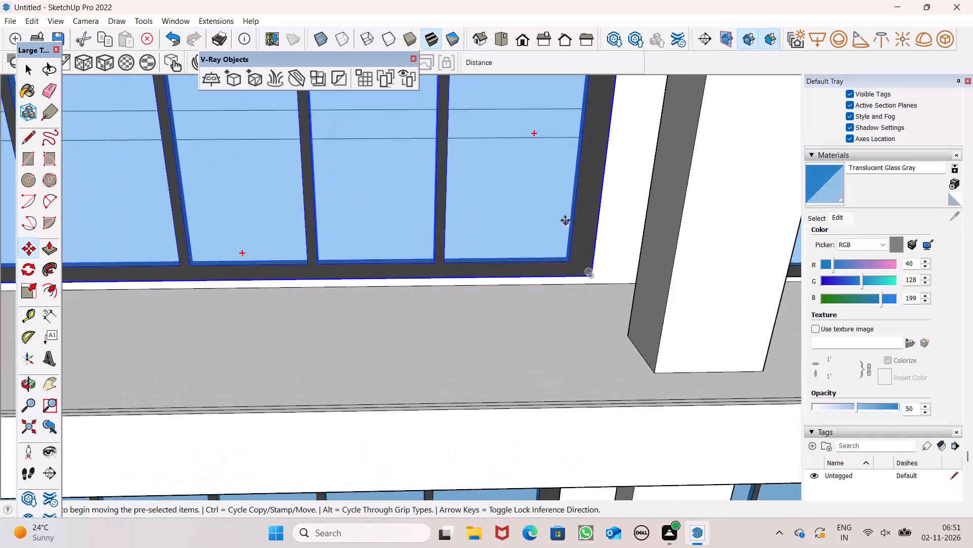
pyautogui.scroll(-6, 565, 220)
pyautogui.scroll(-9, 554, 290)
pyautogui.moveTo(480, 255); pyautogui.dragTo(476, 86, button='middle')
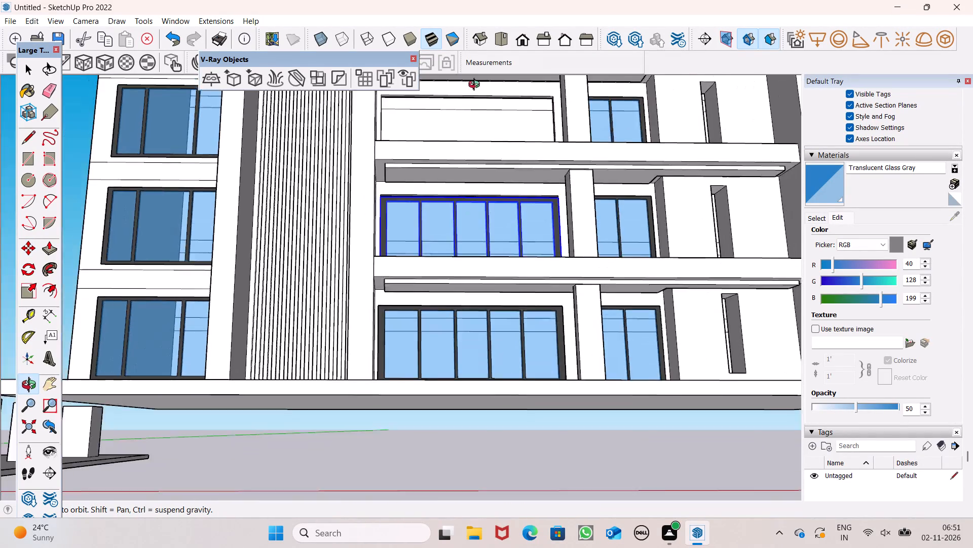
pyautogui.moveTo(476, 86); pyautogui.dragTo(478, 157, button='middle')
# Stretch the second-storey five-pane window upward along the blue axis by about 1.03 to the opening's top edge.
pyautogui.click(33, 280)
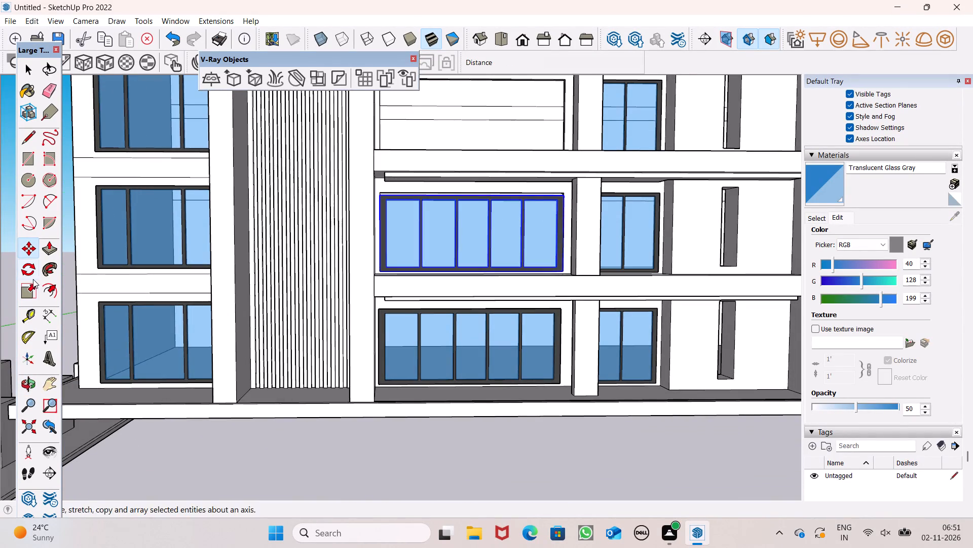
pyautogui.click(39, 278)
pyautogui.click(35, 290)
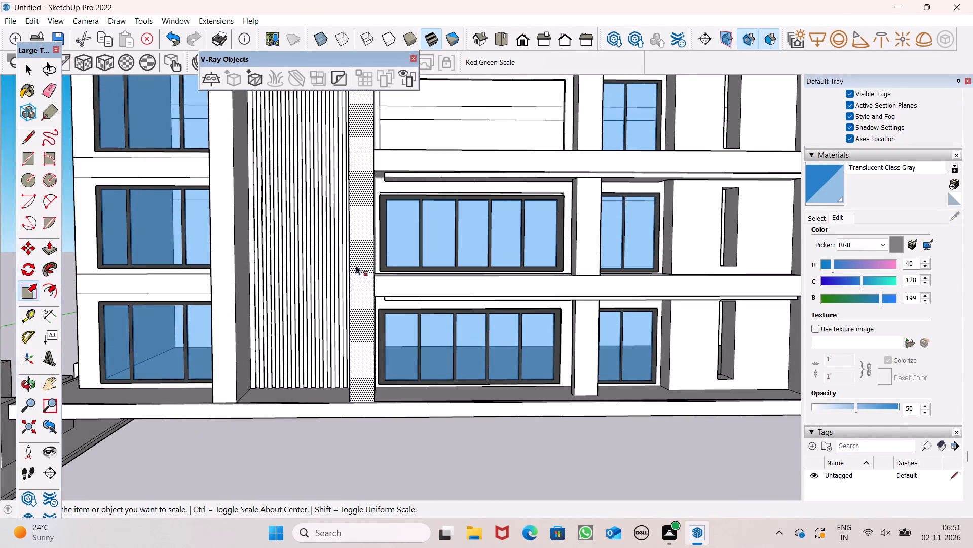
pyautogui.click(397, 242)
pyautogui.scroll(8, 379, 213)
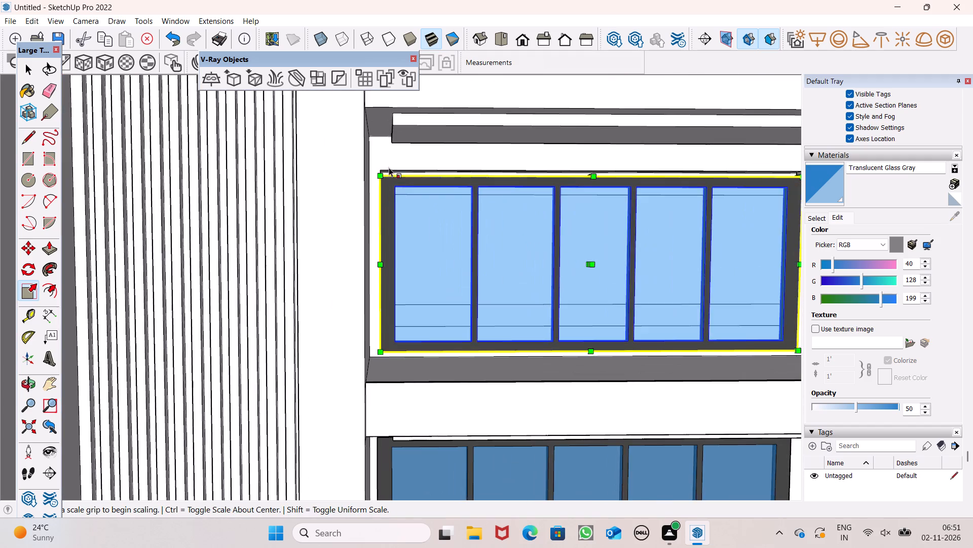
pyautogui.scroll(2, 415, 217)
pyautogui.moveTo(415, 217); pyautogui.dragTo(412, 244, button='middle')
pyautogui.scroll(-6, 400, 235)
pyautogui.scroll(6, 465, 195)
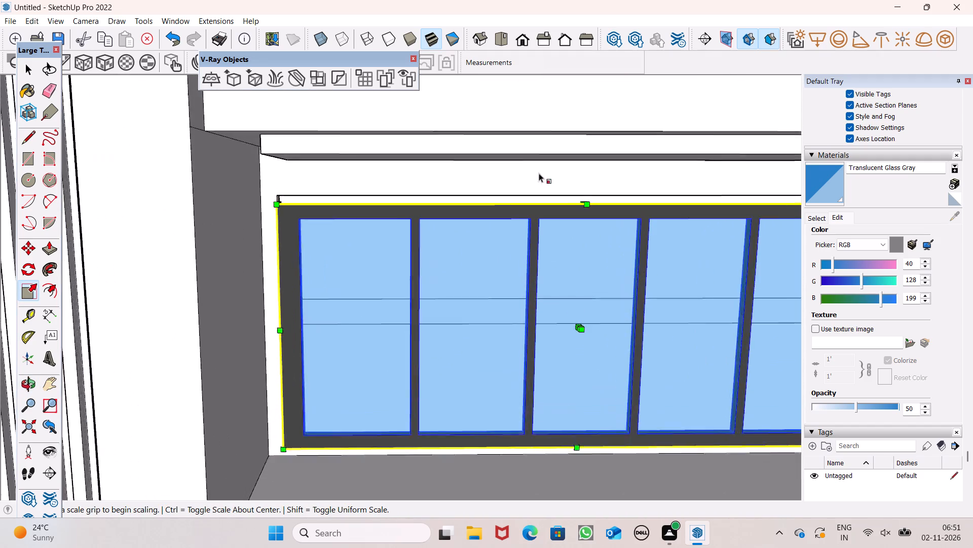
pyautogui.scroll(2, 539, 173)
pyautogui.scroll(9, 610, 170)
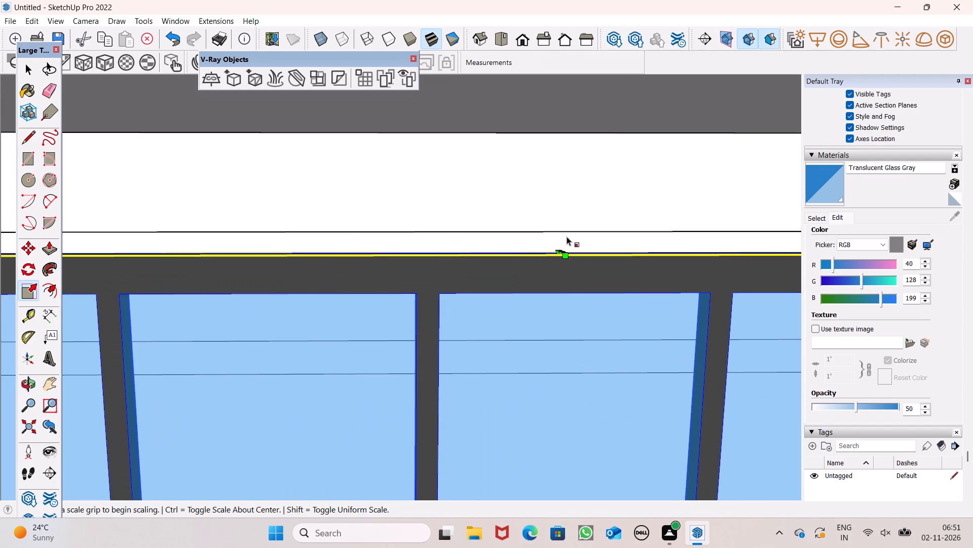
pyautogui.moveTo(559, 253); pyautogui.dragTo(554, 228)
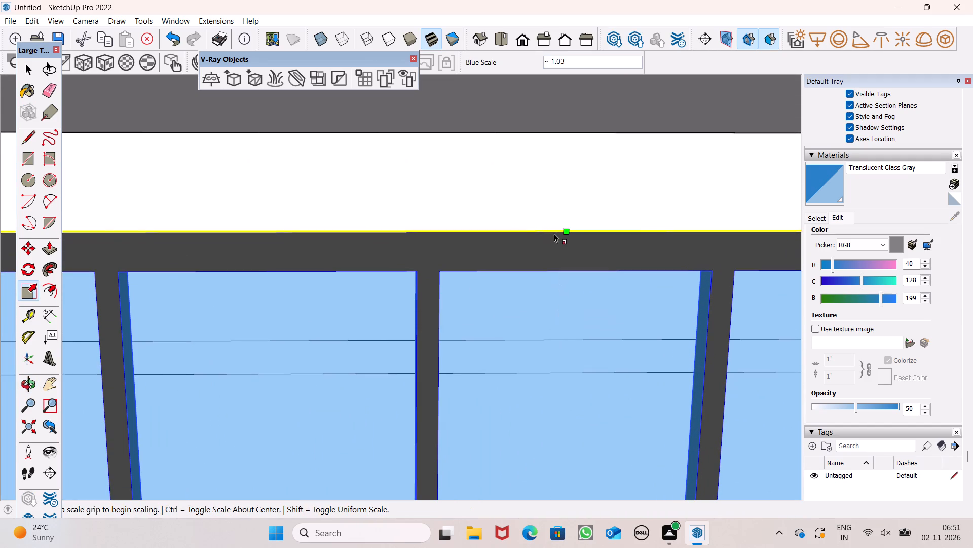
pyautogui.press('space')
# Copy the second-storey five-pane window up onto the third-storey opening, placing its lower corner at the opening's corner beside the pillar.
pyautogui.scroll(-16, 502, 199)
pyautogui.scroll(-13, 486, 171)
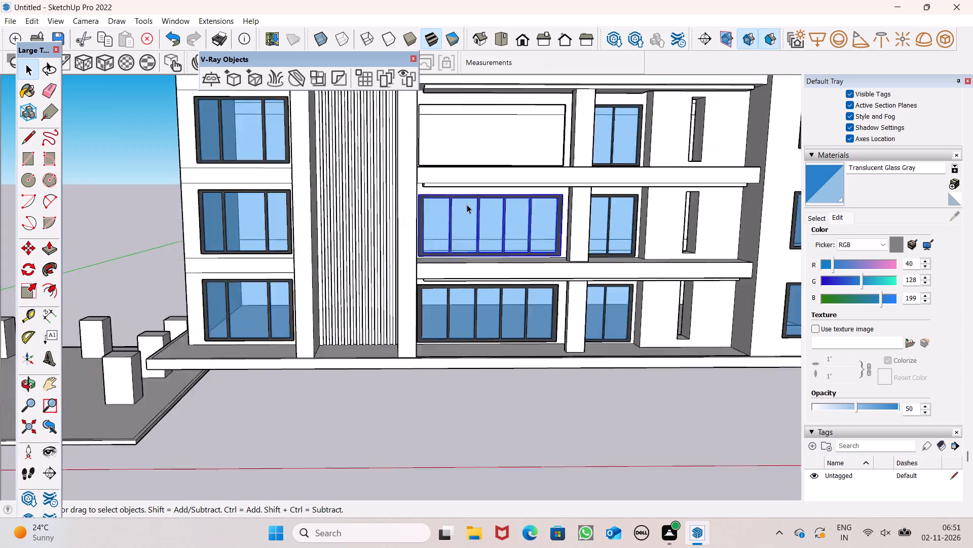
pyautogui.scroll(-8, 467, 204)
pyautogui.scroll(9, 468, 226)
pyautogui.press('m')
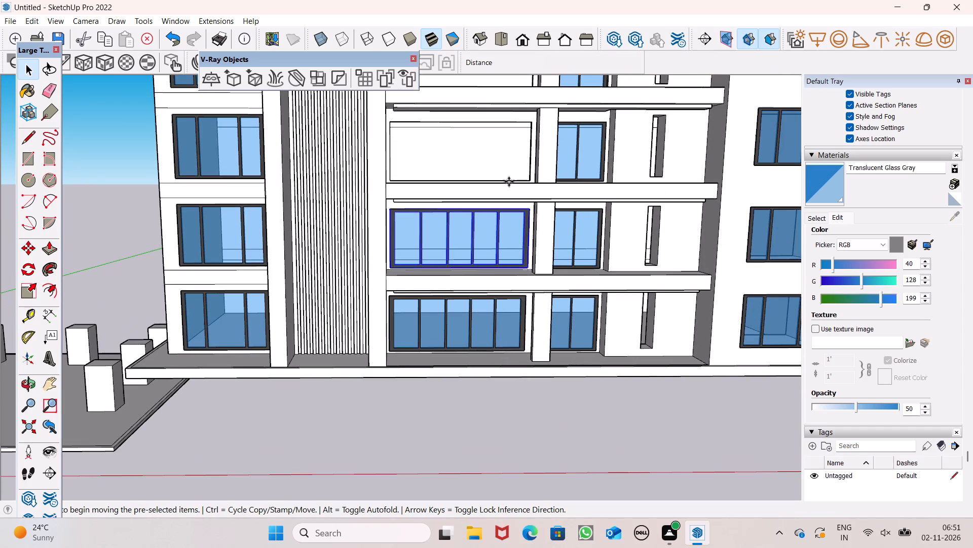
pyautogui.press('Return')
pyautogui.scroll(-5, 515, 239)
pyautogui.scroll(8, 493, 202)
pyautogui.scroll(-3, 498, 212)
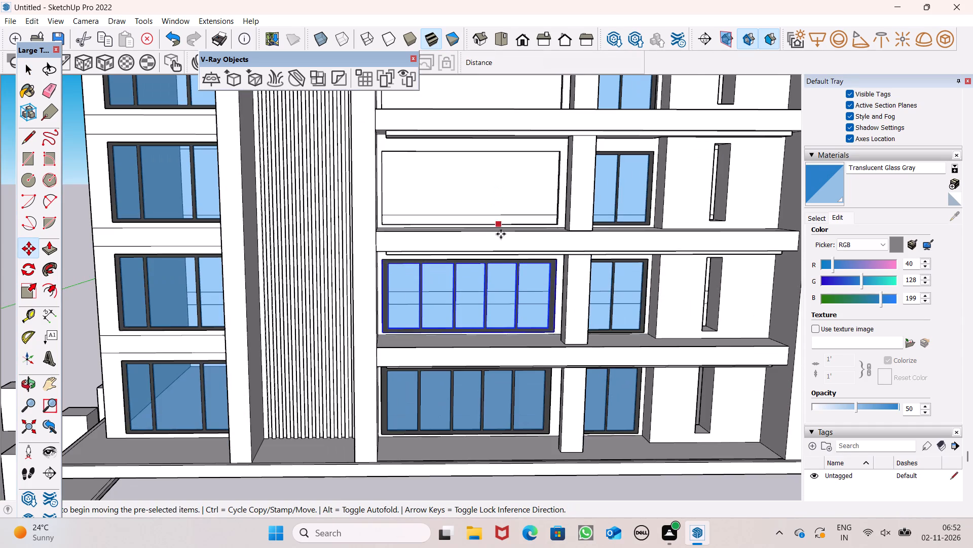
pyautogui.moveTo(551, 332); pyautogui.dragTo(543, 280)
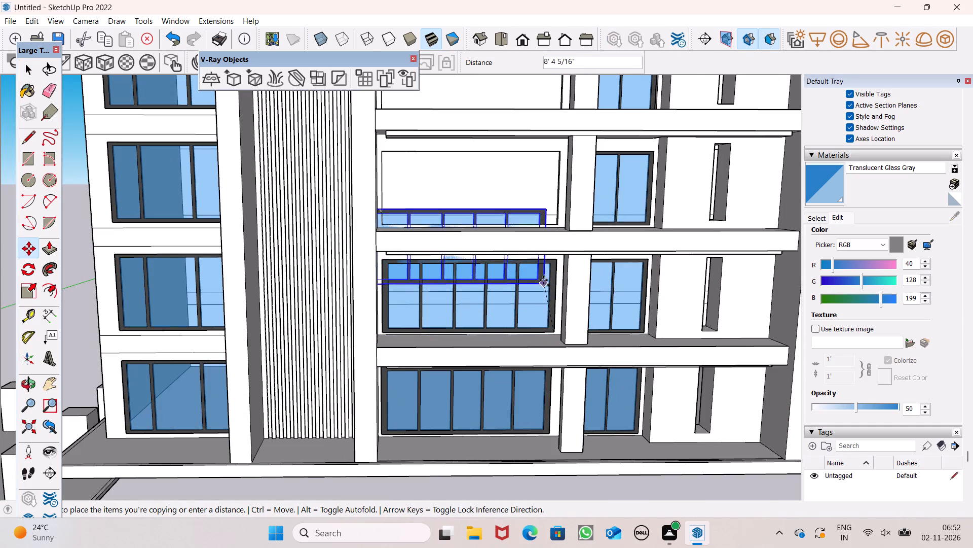
pyautogui.moveTo(543, 280); pyautogui.dragTo(554, 223)
# Scale the third-storey five-pane window down uniformly from its upper corner beside the ribbed wall panel so it sits within the opening.
pyautogui.scroll(8, 512, 166)
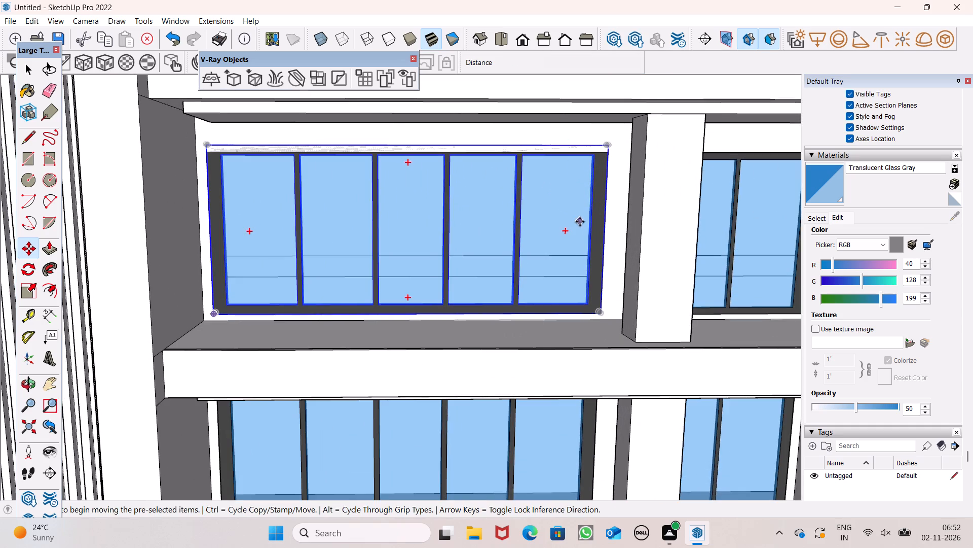
pyautogui.scroll(1, 580, 222)
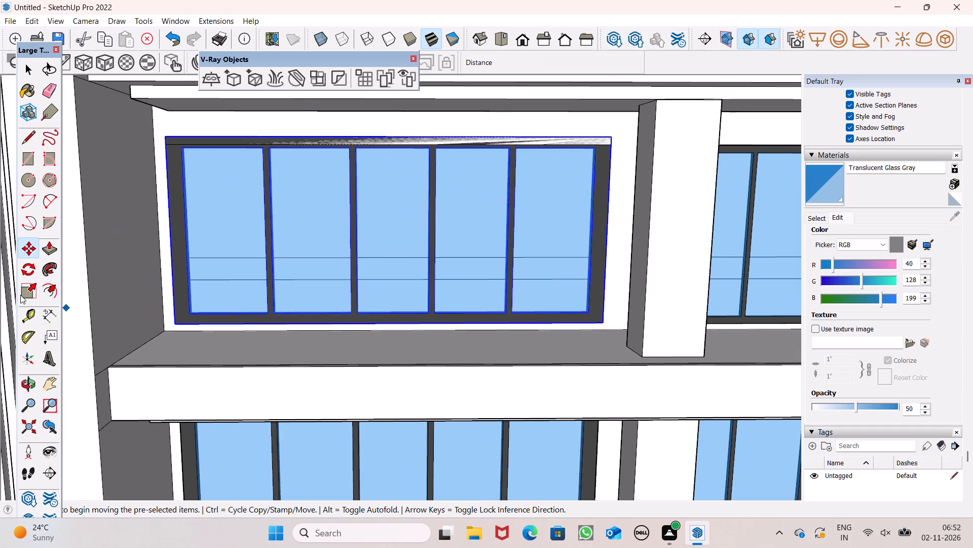
pyautogui.click(24, 290)
pyautogui.scroll(-4, 415, 239)
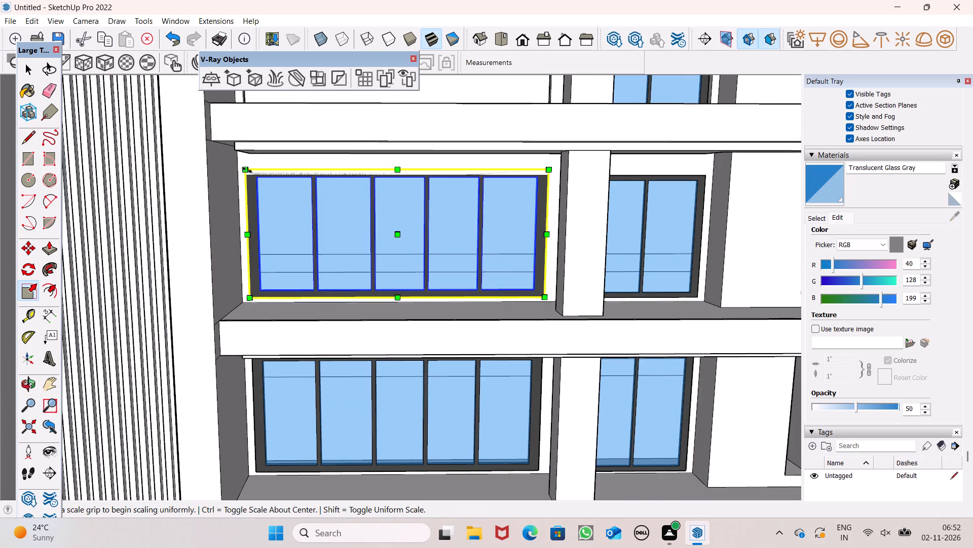
pyautogui.moveTo(247, 169); pyautogui.dragTo(250, 192)
# Stretch the third-storey five-pane window along the red axis to the opening's side edge next to the ribbed wall panel.
pyautogui.moveTo(411, 193); pyautogui.dragTo(433, 211, button='middle')
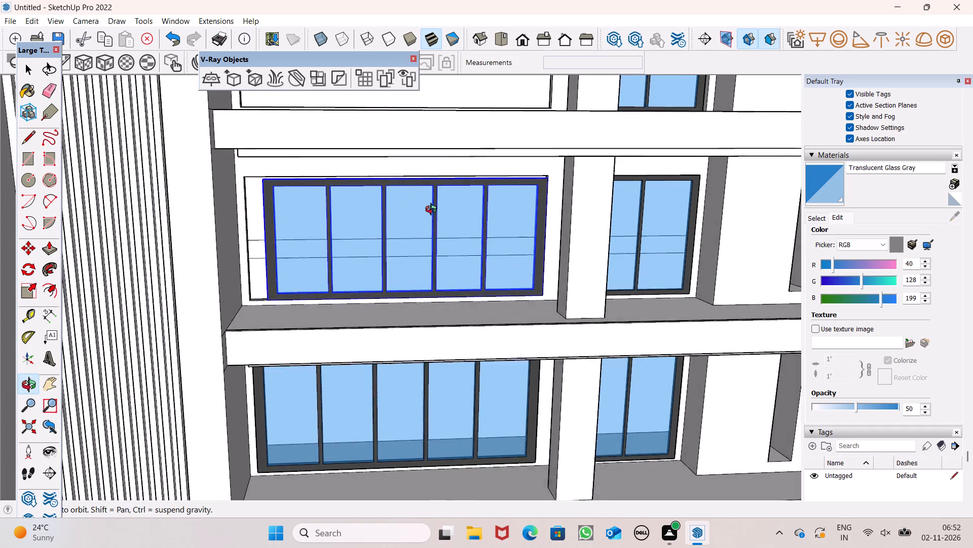
pyautogui.moveTo(433, 211); pyautogui.dragTo(477, 213, button='middle')
pyautogui.scroll(-5, 484, 183)
pyautogui.scroll(6, 355, 219)
pyautogui.moveTo(321, 264); pyautogui.dragTo(275, 290, button='middle')
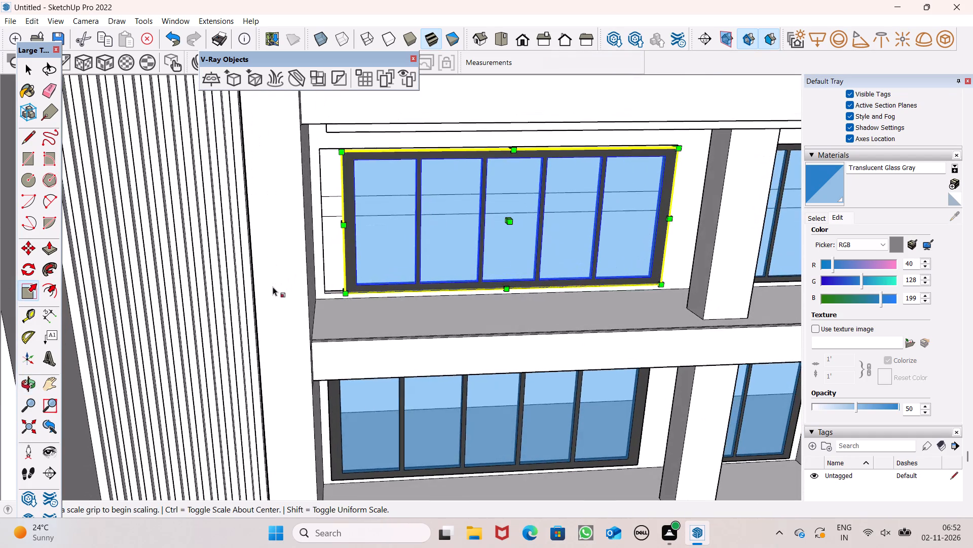
pyautogui.scroll(-5, 411, 229)
pyautogui.scroll(16, 347, 229)
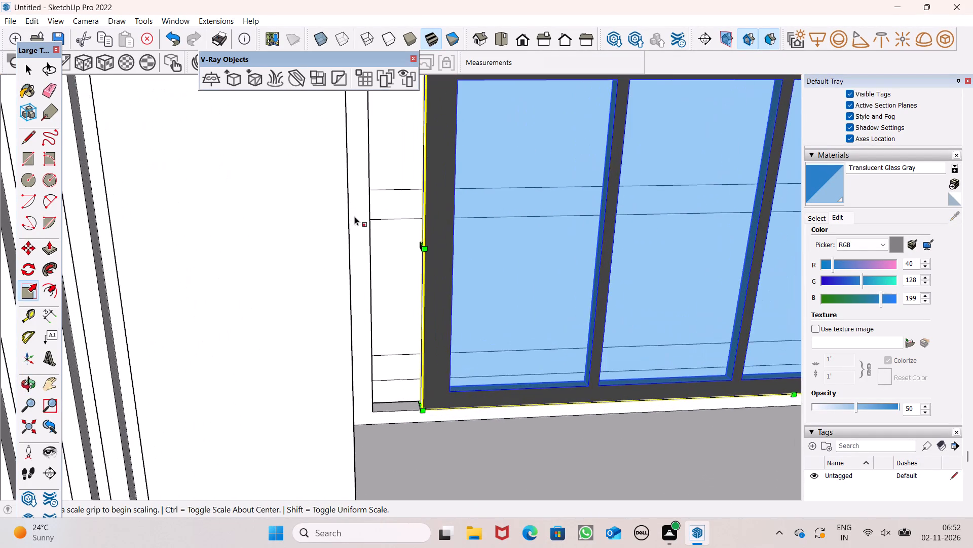
pyautogui.scroll(6, 355, 216)
pyautogui.scroll(-1, 355, 216)
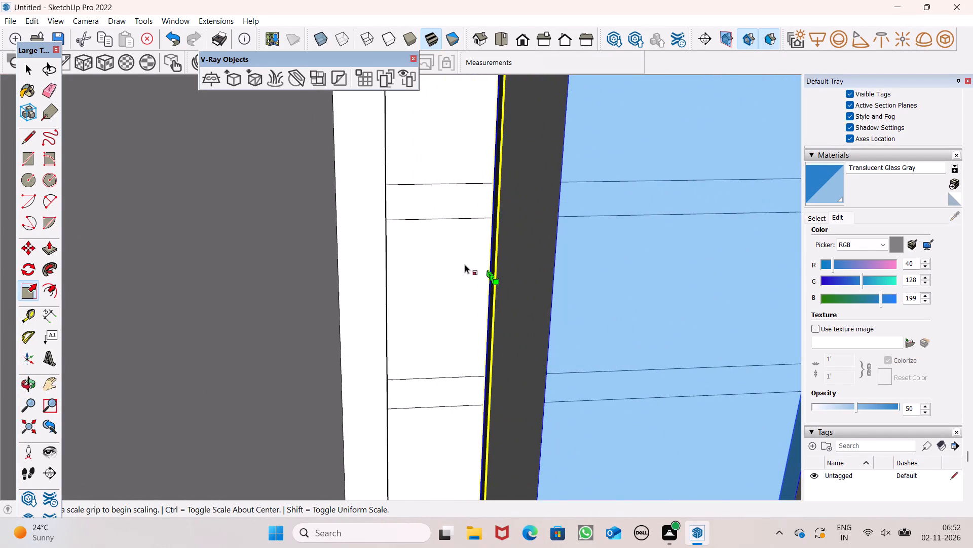
pyautogui.moveTo(479, 268); pyautogui.dragTo(416, 274)
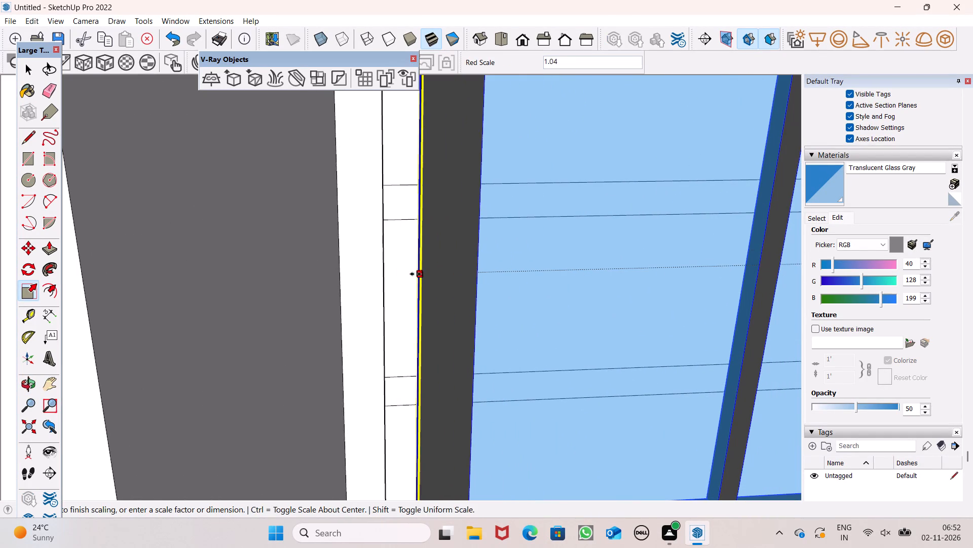
pyautogui.moveTo(416, 274); pyautogui.dragTo(384, 275)
# Stretch the third-storey five-pane window upward along the blue axis to the opening's top edge.
pyautogui.scroll(-17, 341, 268)
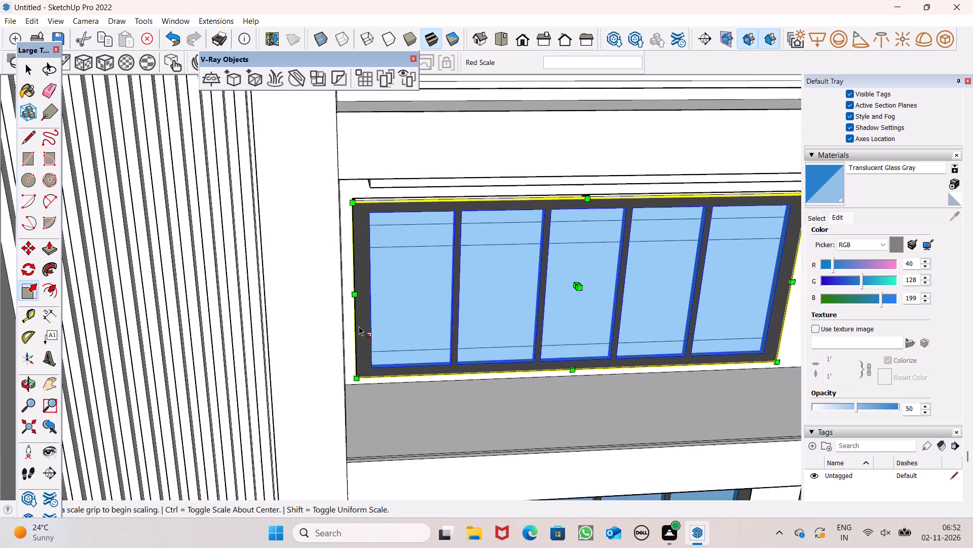
pyautogui.scroll(7, 548, 210)
pyautogui.scroll(10, 612, 162)
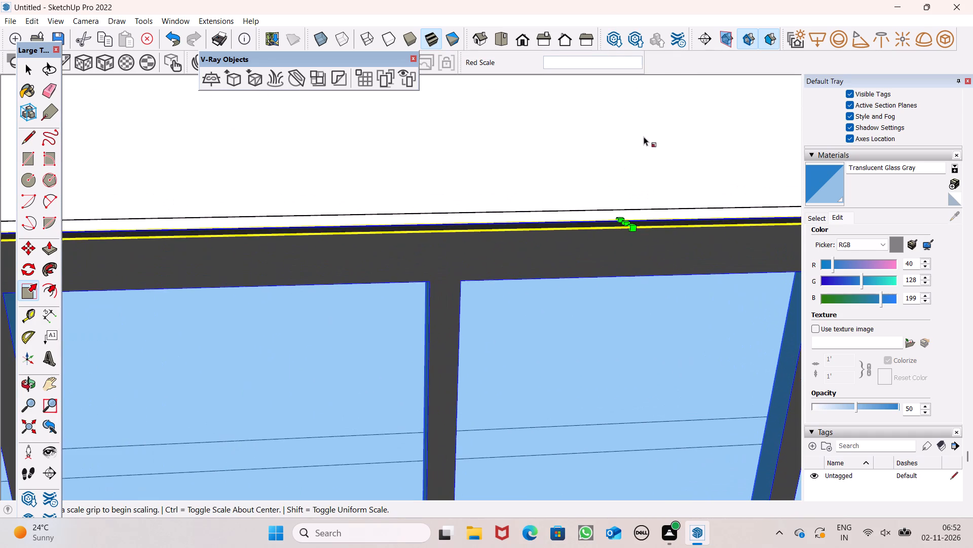
pyautogui.scroll(4, 642, 165)
pyautogui.moveTo(616, 255); pyautogui.dragTo(602, 228)
pyautogui.scroll(-5, 536, 207)
pyautogui.moveTo(579, 236); pyautogui.dragTo(591, 220, button='middle')
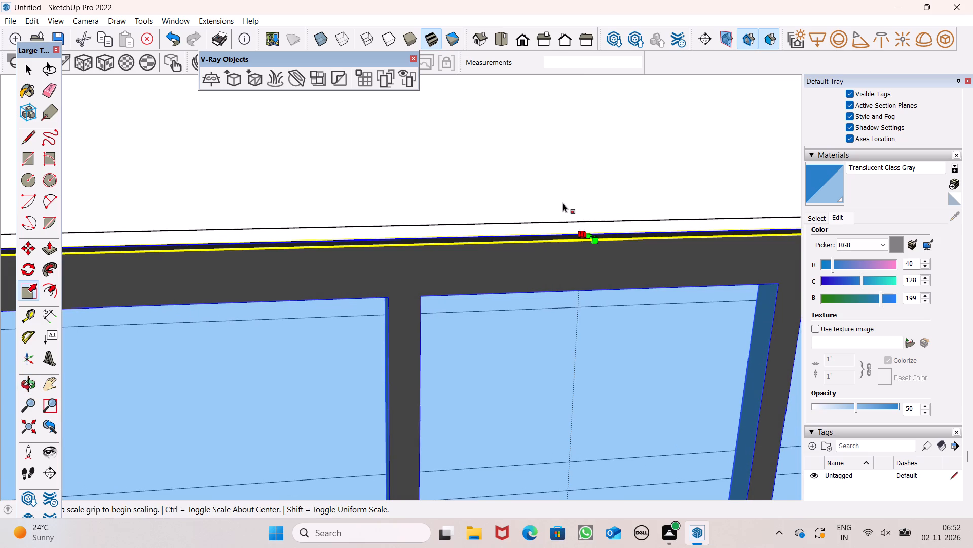
pyautogui.scroll(3, 593, 214)
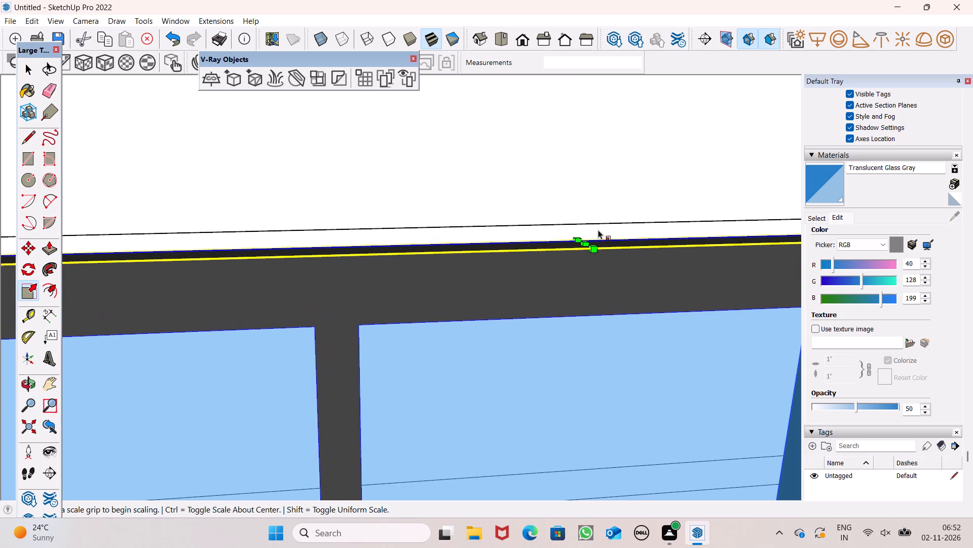
pyautogui.moveTo(585, 241); pyautogui.dragTo(577, 223)
pyautogui.scroll(-20, 531, 163)
pyautogui.scroll(-6, 480, 187)
pyautogui.press('space')
pyautogui.scroll(-1, 480, 187)
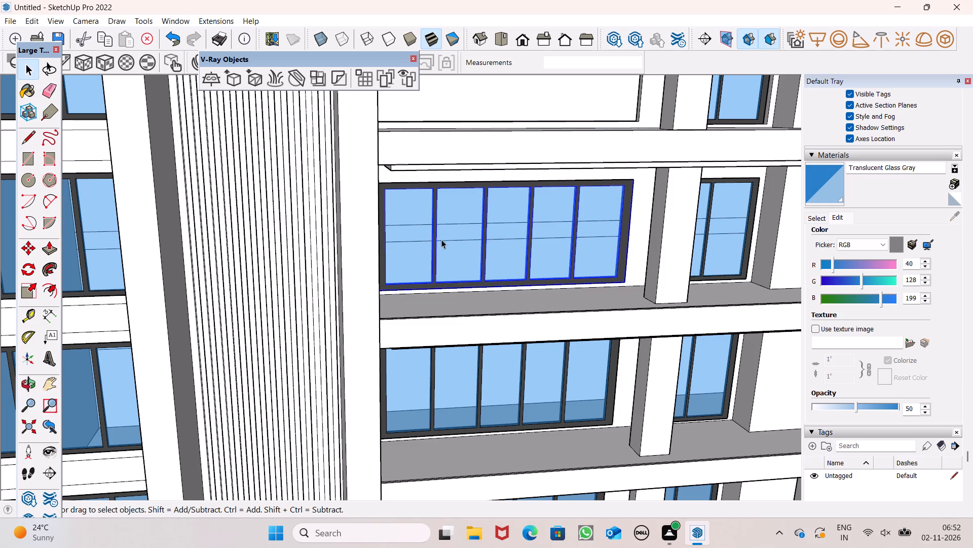
# Copy the third-storey five-pane window up onto the fourth-storey opening, placing its lower corner at the opening's lower corner beside the pillar.
pyautogui.scroll(-7, 522, 262)
pyautogui.scroll(-5, 453, 254)
pyautogui.moveTo(451, 276); pyautogui.dragTo(417, 253, button='middle')
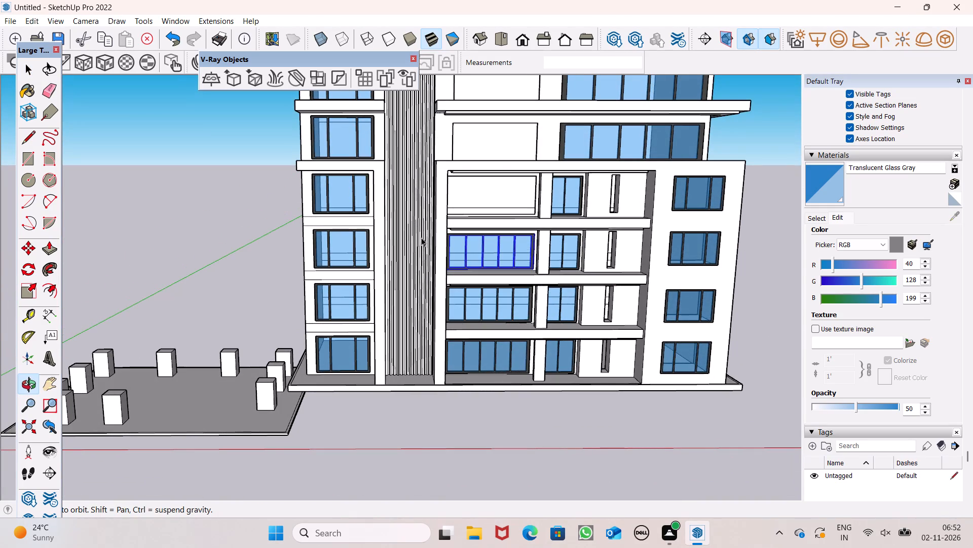
pyautogui.scroll(-4, 421, 236)
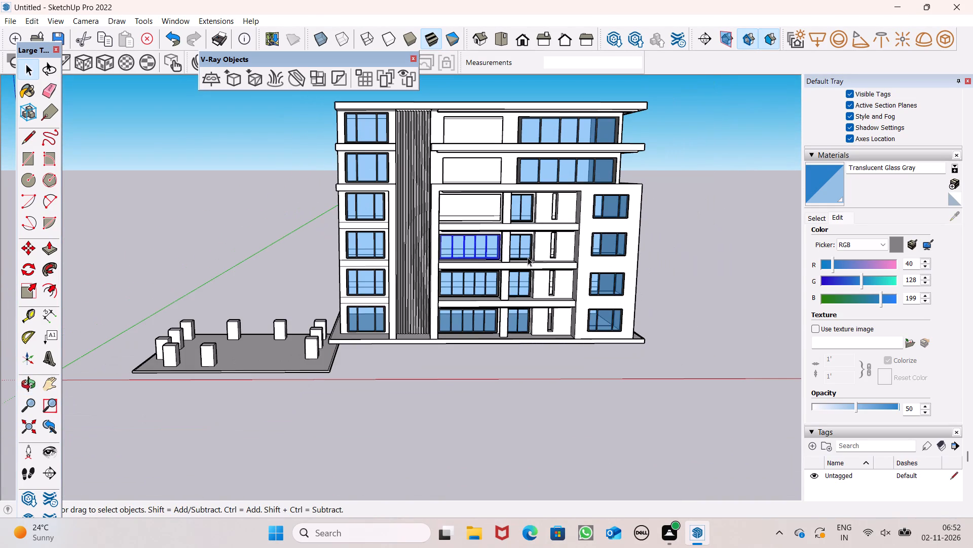
pyautogui.press('space')
pyautogui.click(734, 283)
pyautogui.scroll(5, 492, 221)
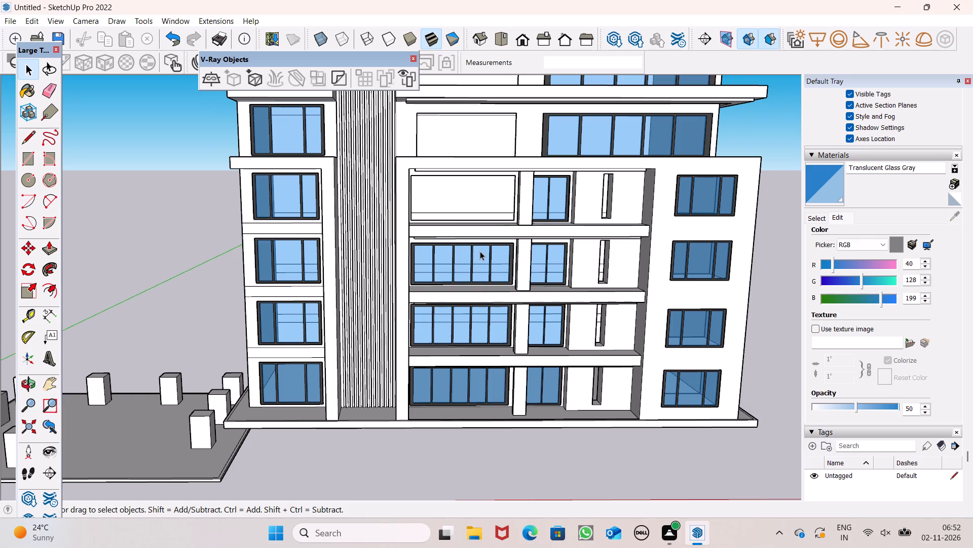
pyautogui.click(480, 251)
pyautogui.scroll(-6, 414, 69)
pyautogui.scroll(8, 437, 209)
pyautogui.press('m')
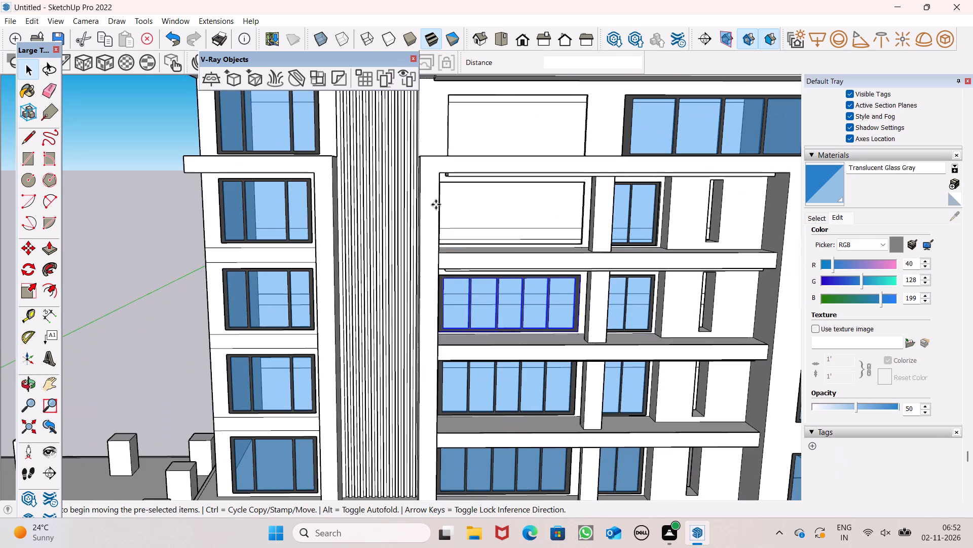
pyautogui.press('Return')
pyautogui.scroll(-8, 449, 306)
pyautogui.scroll(6, 427, 222)
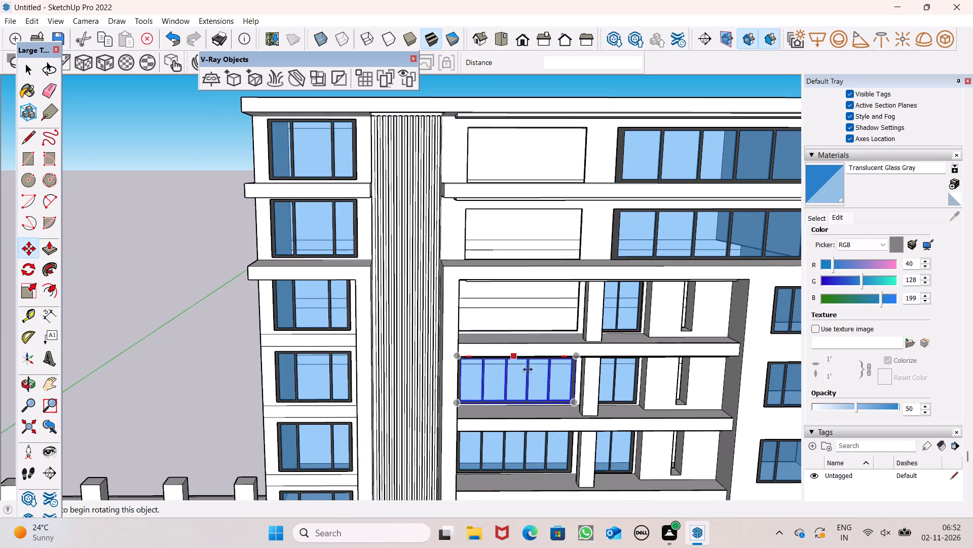
pyautogui.moveTo(573, 404); pyautogui.dragTo(573, 341)
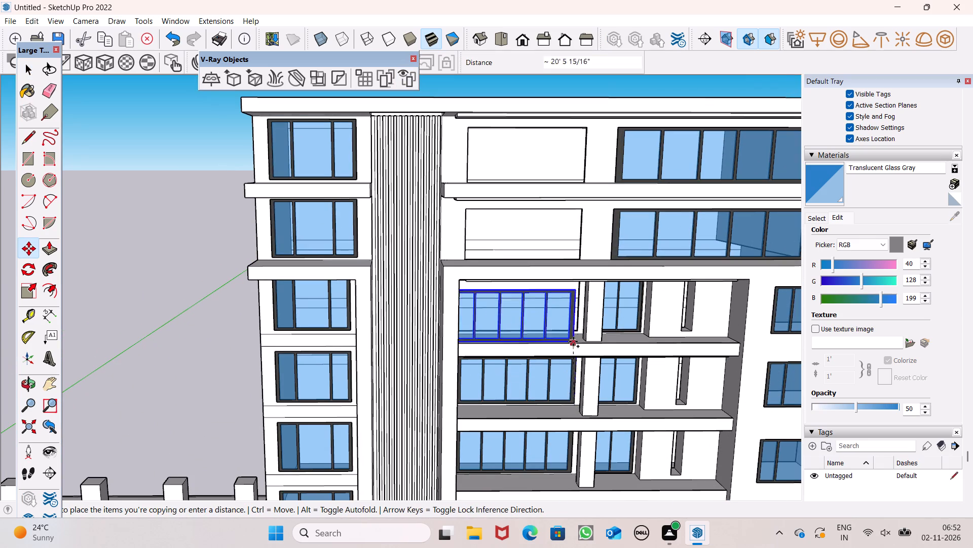
pyautogui.moveTo(573, 341); pyautogui.dragTo(573, 332)
pyautogui.scroll(10, 576, 304)
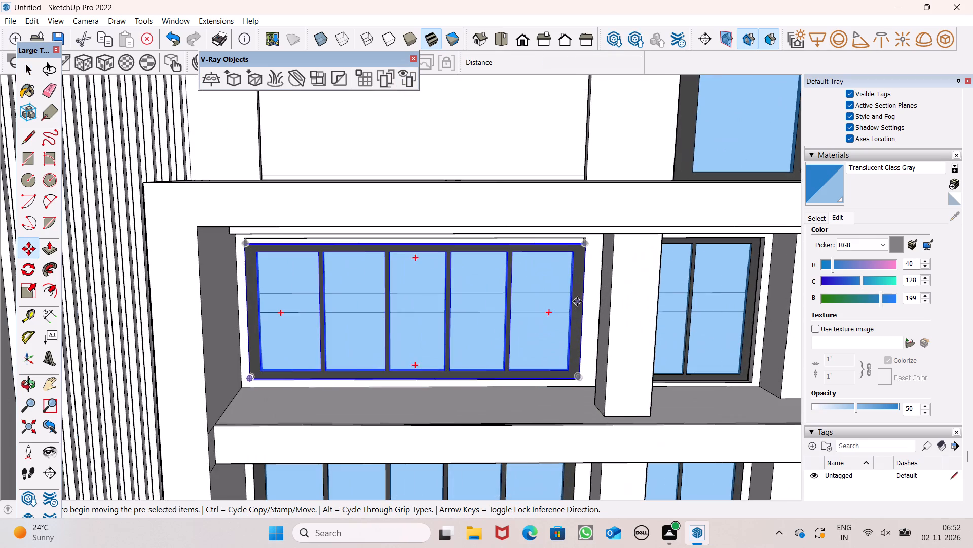
pyautogui.moveTo(582, 321); pyautogui.dragTo(582, 267, button='middle')
pyautogui.scroll(-5, 561, 260)
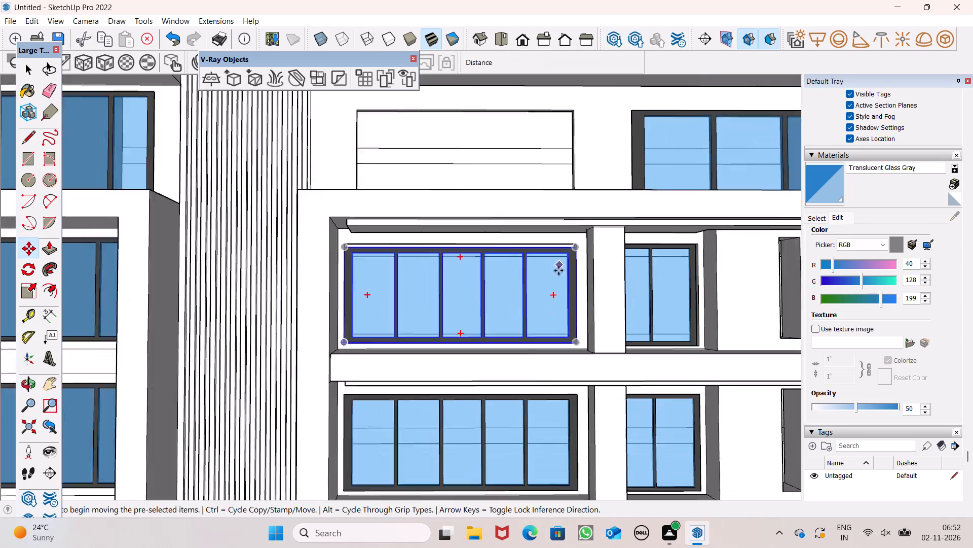